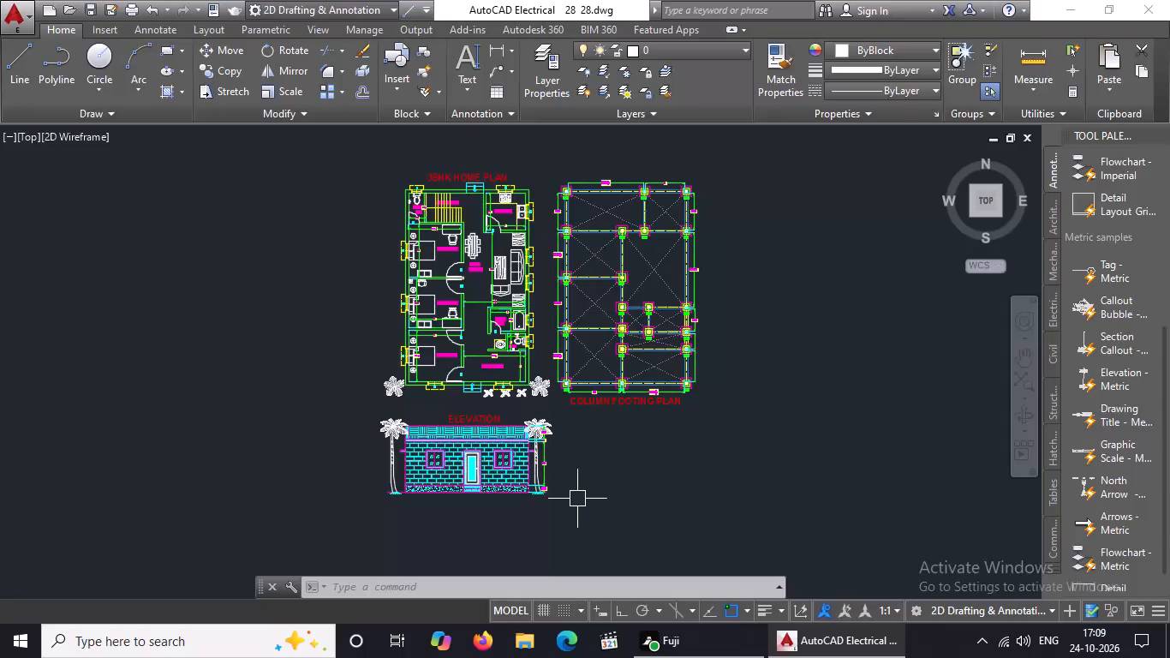
Close the Tool Palettes and move the whole elevation drawing, including its title and palm trees, to below the column footing plan.
{"action": "scroll", "coordinate": [576, 472], "scroll_direction": "down", "scroll_amount": 1}
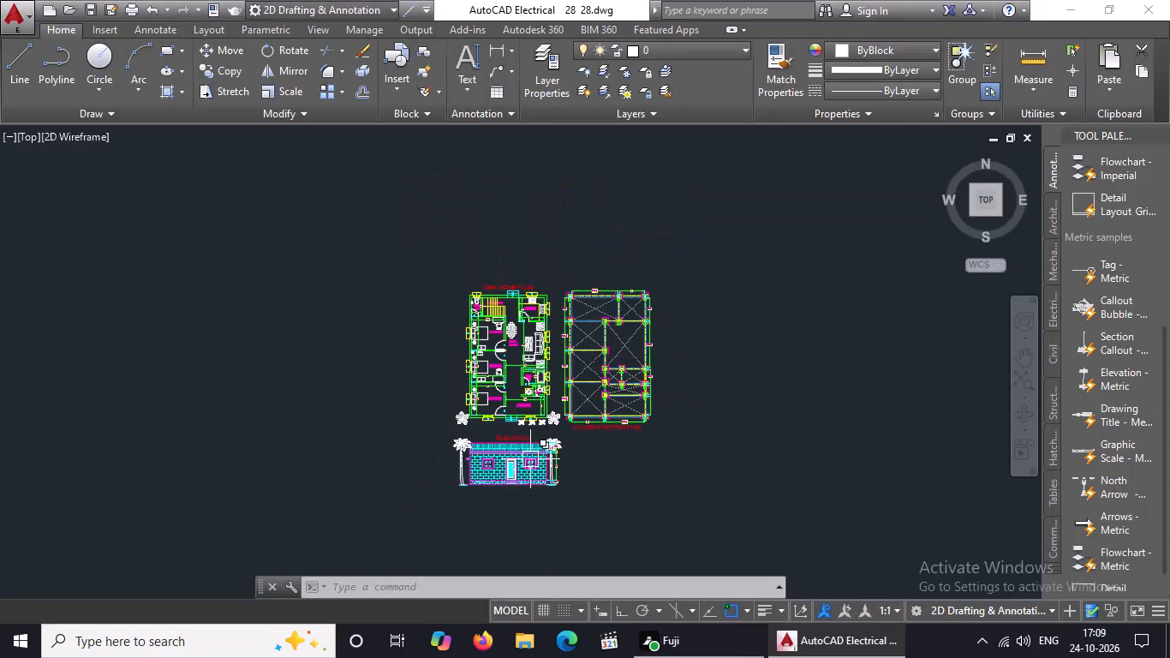
{"action": "scroll", "coordinate": [544, 457], "scroll_direction": "up", "scroll_amount": 2}
{"action": "scroll", "coordinate": [536, 451], "scroll_direction": "down", "scroll_amount": 2}
{"action": "scroll", "coordinate": [472, 448], "scroll_direction": "up", "scroll_amount": 3}
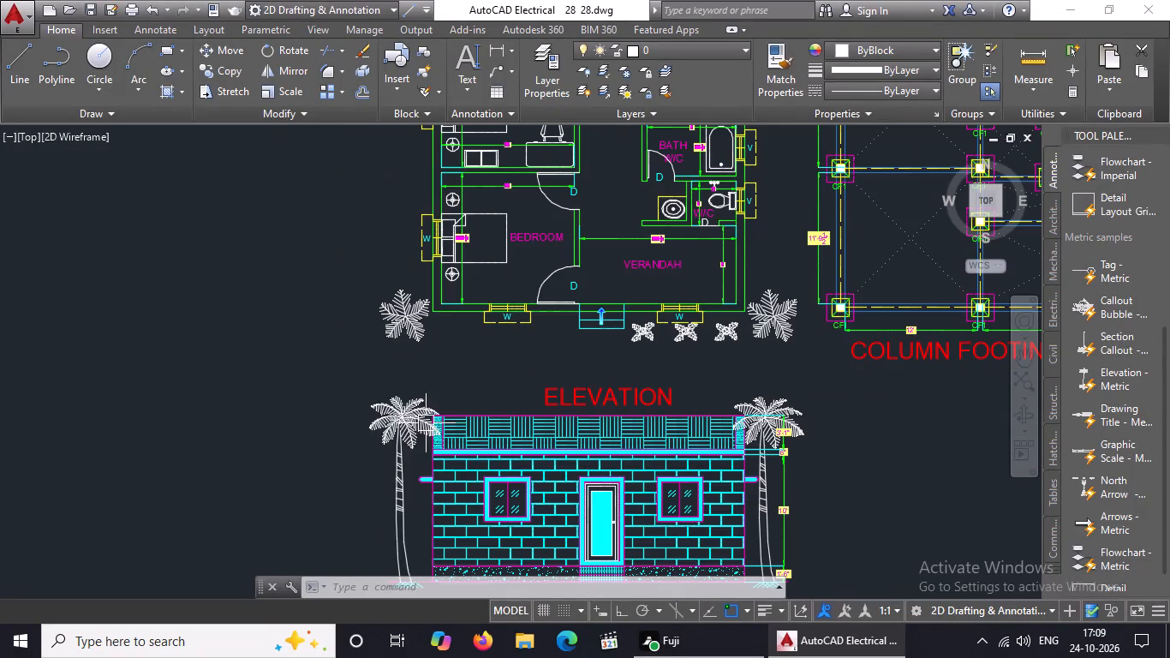
{"action": "left_click_drag", "start_coordinate": [349, 370], "coordinate": [357, 371]}
{"action": "scroll", "coordinate": [750, 445], "scroll_direction": "down", "scroll_amount": 3}
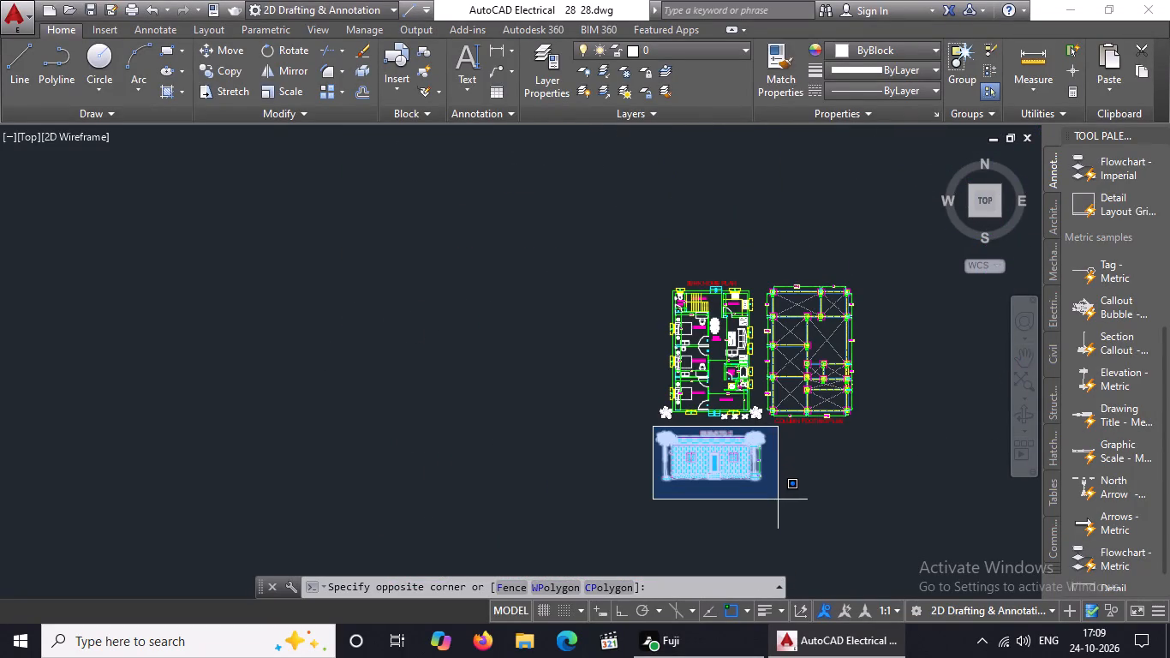
{"action": "left_click", "coordinate": [778, 500]}
{"action": "scroll", "coordinate": [920, 400], "scroll_direction": "up", "scroll_amount": 2}
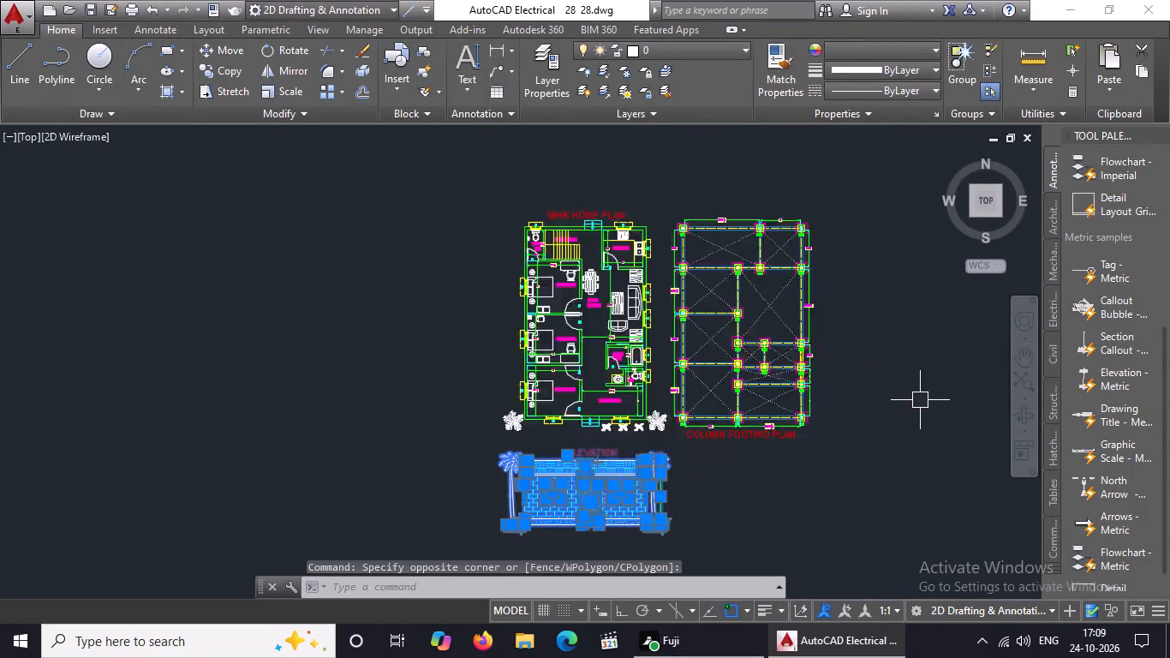
{"action": "left_click", "coordinate": [1165, 129]}
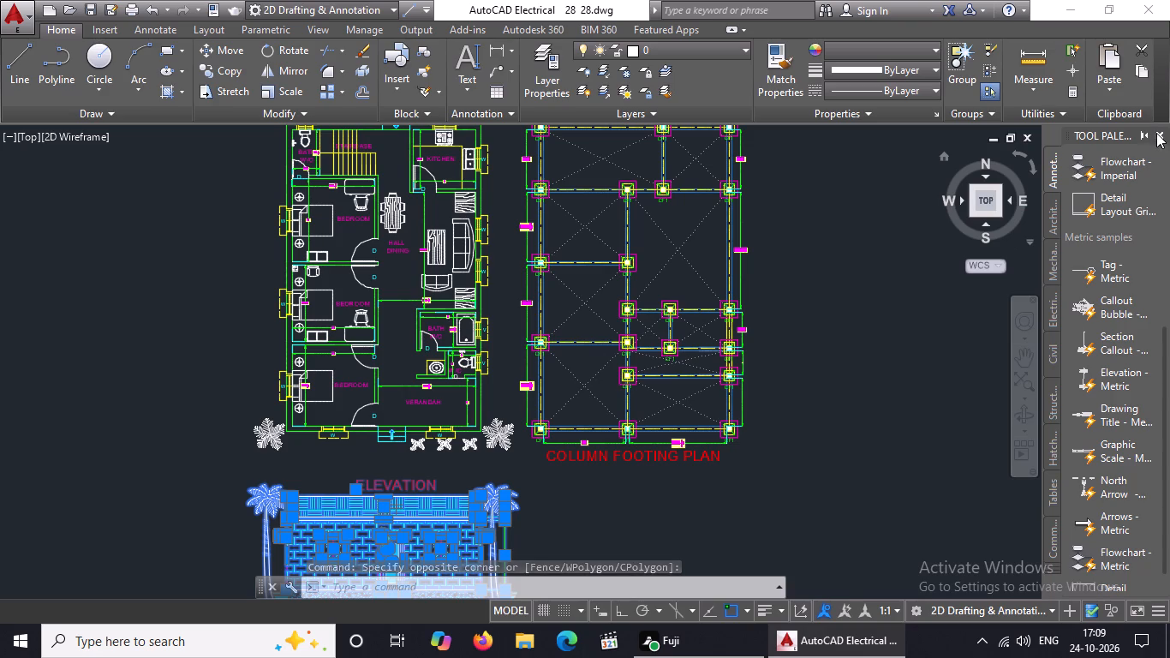
{"action": "left_click", "coordinate": [1156, 133]}
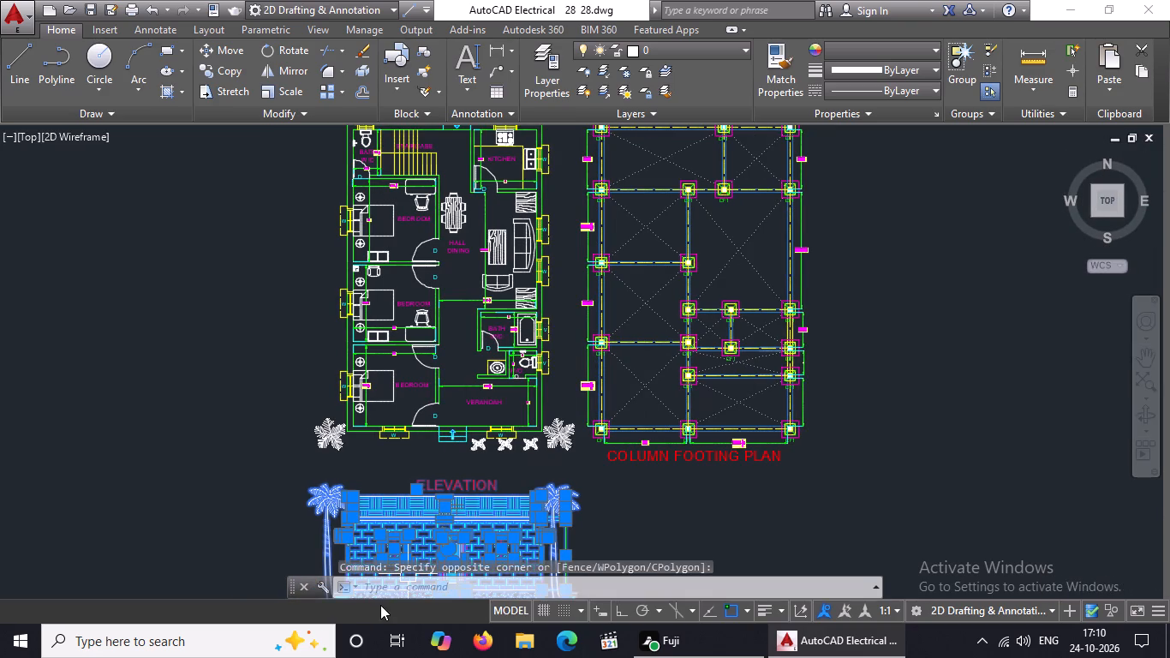
{"action": "scroll", "coordinate": [431, 498], "scroll_direction": "down", "scroll_amount": 3}
{"action": "scroll", "coordinate": [445, 524], "scroll_direction": "up", "scroll_amount": 3}
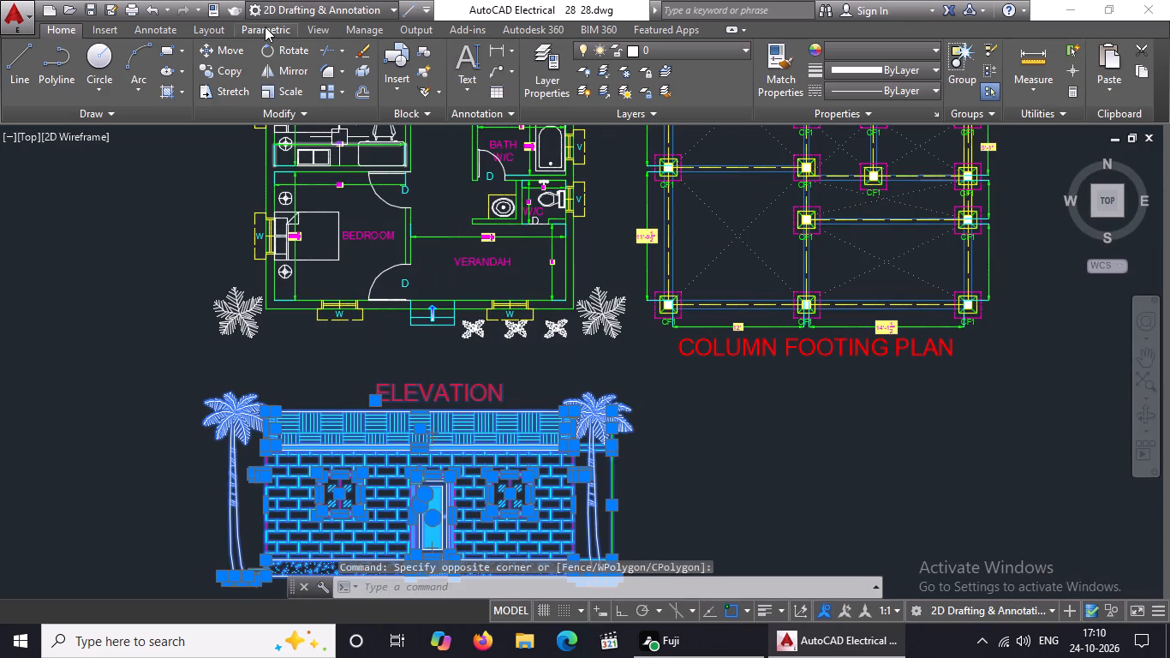
{"action": "left_click", "coordinate": [232, 48]}
{"action": "scroll", "coordinate": [394, 385], "scroll_direction": "down", "scroll_amount": 2}
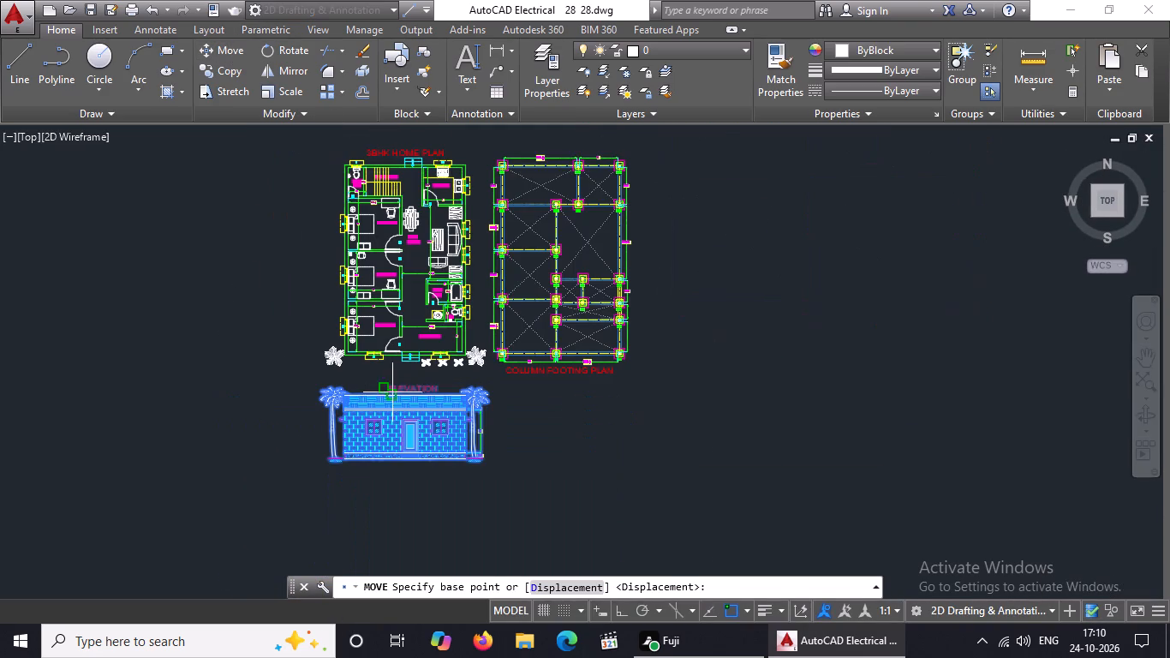
{"action": "left_click", "coordinate": [404, 426]}
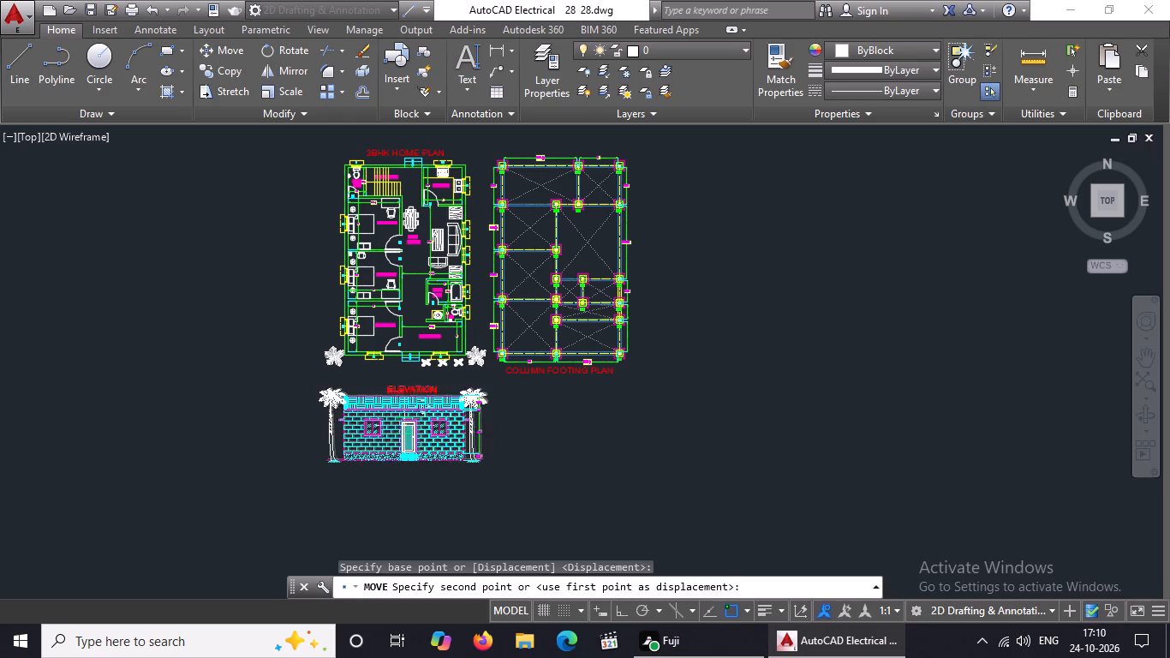
{"action": "scroll", "coordinate": [570, 419], "scroll_direction": "up", "scroll_amount": 2}
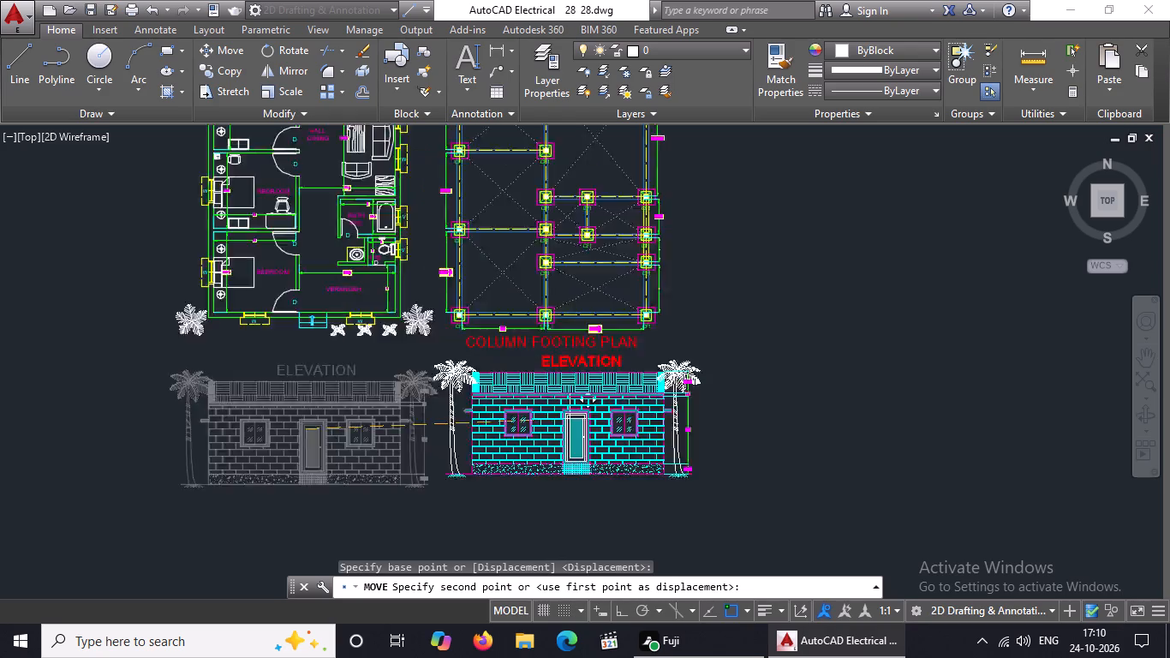
{"action": "scroll", "coordinate": [570, 419], "scroll_direction": "down", "scroll_amount": 2}
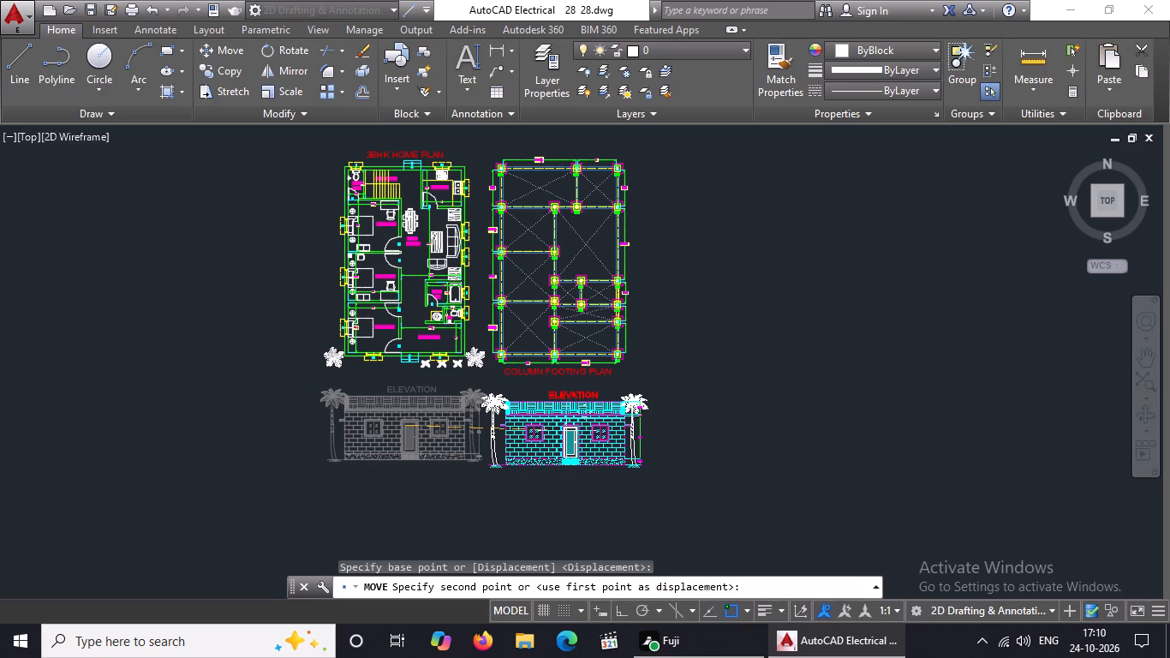
{"action": "left_click", "coordinate": [566, 431]}
Draw vertical construction lines through the outer and inner corners of the home plan's front-left wall.
{"action": "scroll", "coordinate": [403, 395], "scroll_direction": "up", "scroll_amount": 2}
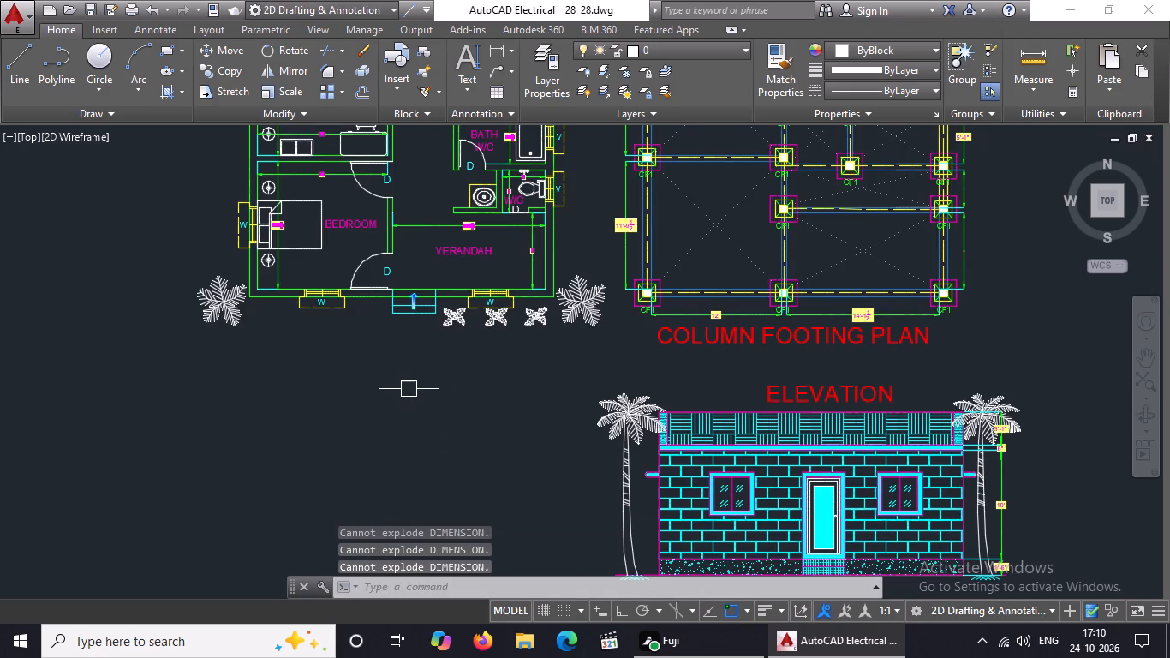
{"action": "key", "text": "Escape"}
{"action": "type", "text": "XL V"}
{"action": "key", "text": "space"}
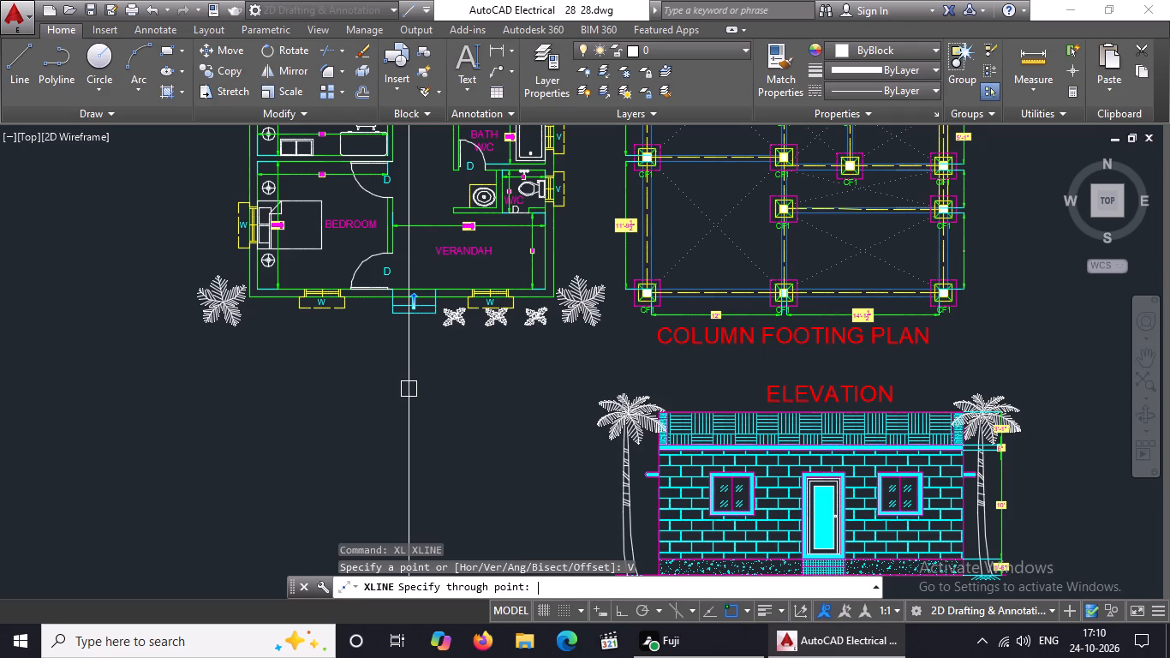
{"action": "scroll", "coordinate": [242, 302], "scroll_direction": "up", "scroll_amount": 3}
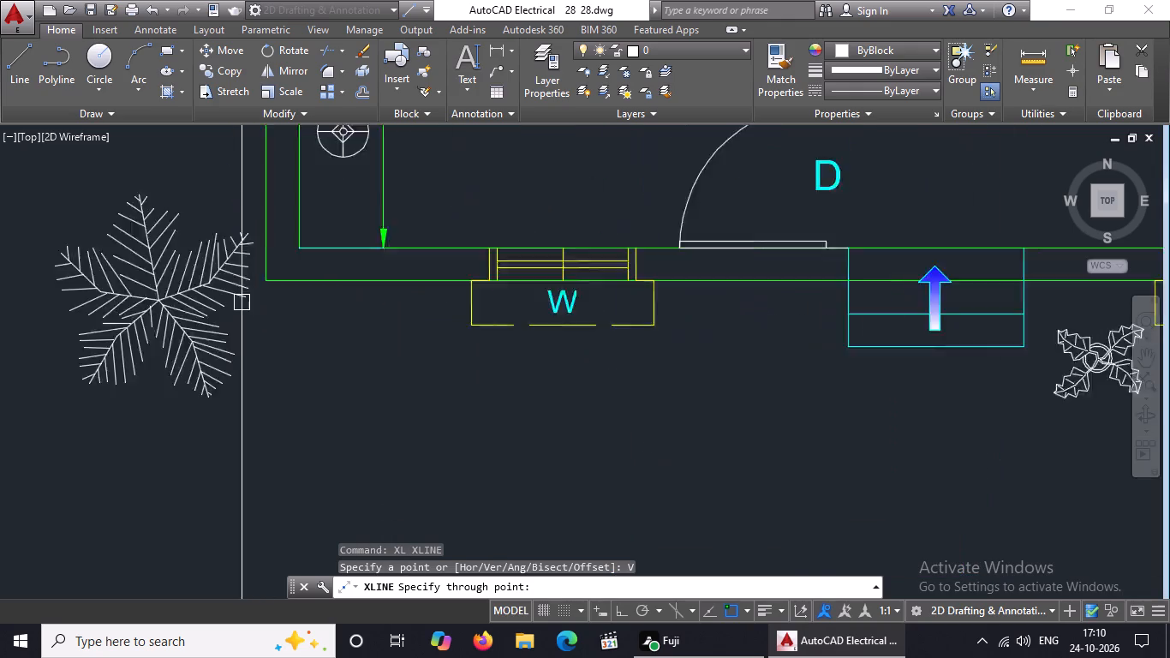
{"action": "scroll", "coordinate": [242, 302], "scroll_direction": "up", "scroll_amount": 1}
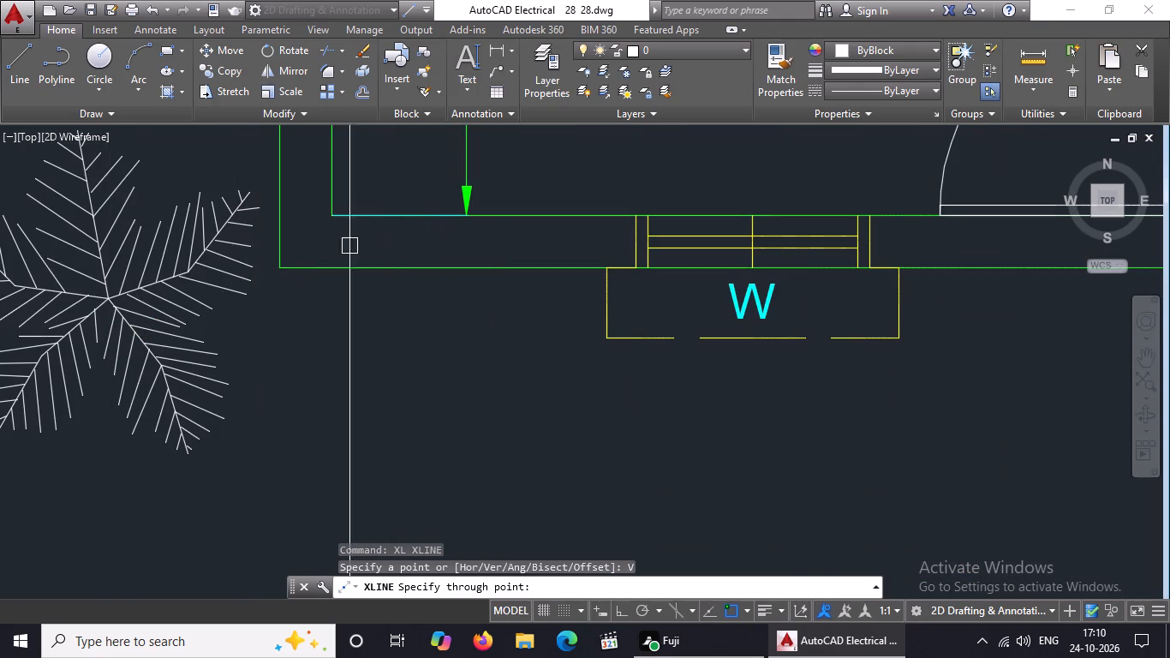
{"action": "left_click", "coordinate": [280, 267]}
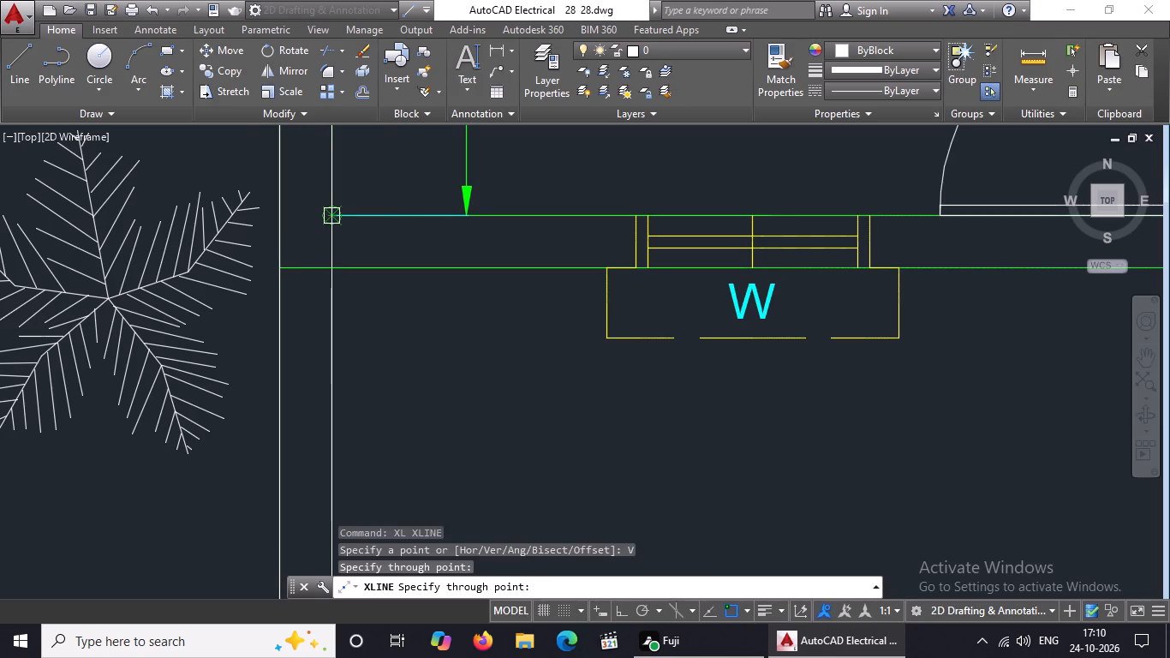
{"action": "left_click", "coordinate": [335, 218]}
Add vertical construction lines through both sunshade edges and both inner frame edges of the front bedroom window.
{"action": "scroll", "coordinate": [404, 236], "scroll_direction": "down", "scroll_amount": 6}
{"action": "scroll", "coordinate": [406, 260], "scroll_direction": "up", "scroll_amount": 4}
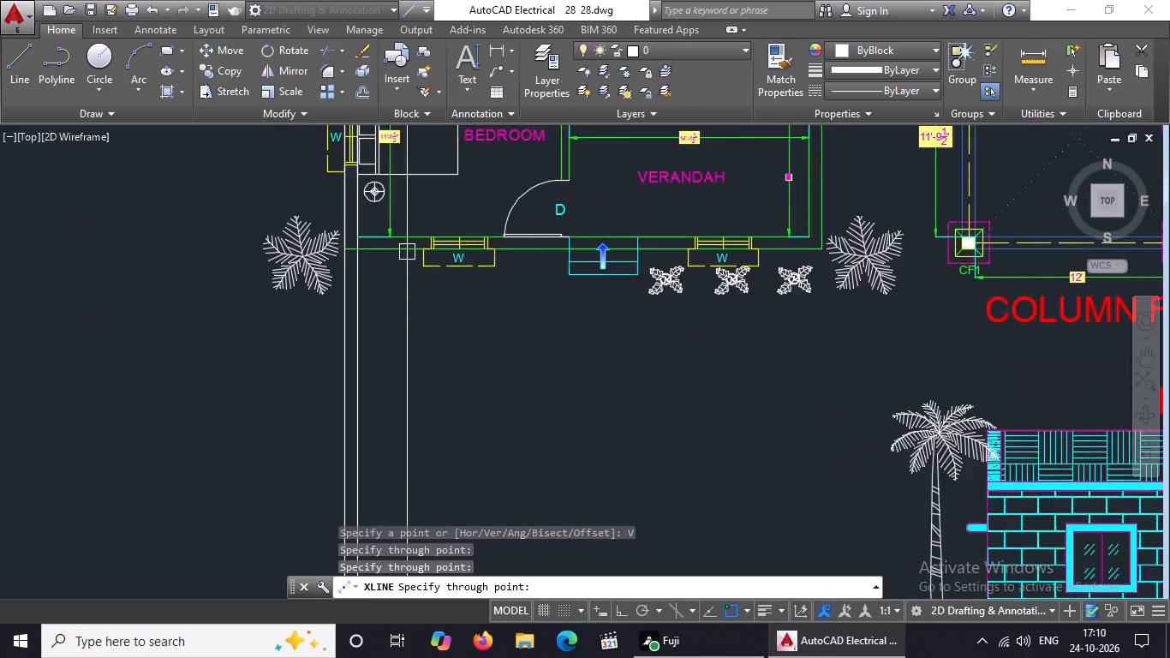
{"action": "scroll", "coordinate": [407, 252], "scroll_direction": "up", "scroll_amount": 3}
{"action": "left_click", "coordinate": [504, 240]}
{"action": "scroll", "coordinate": [462, 237], "scroll_direction": "down", "scroll_amount": 4}
{"action": "scroll", "coordinate": [479, 200], "scroll_direction": "up", "scroll_amount": 5}
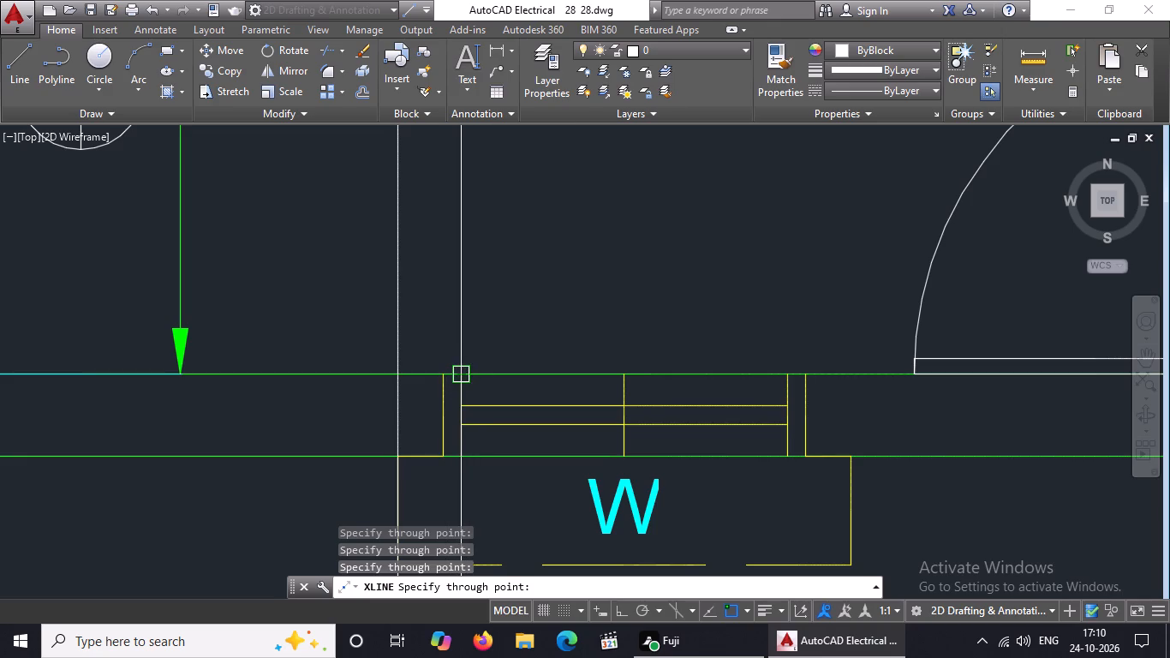
{"action": "left_click", "coordinate": [461, 375]}
{"action": "scroll", "coordinate": [482, 367], "scroll_direction": "down", "scroll_amount": 5}
{"action": "scroll", "coordinate": [519, 380], "scroll_direction": "up", "scroll_amount": 7}
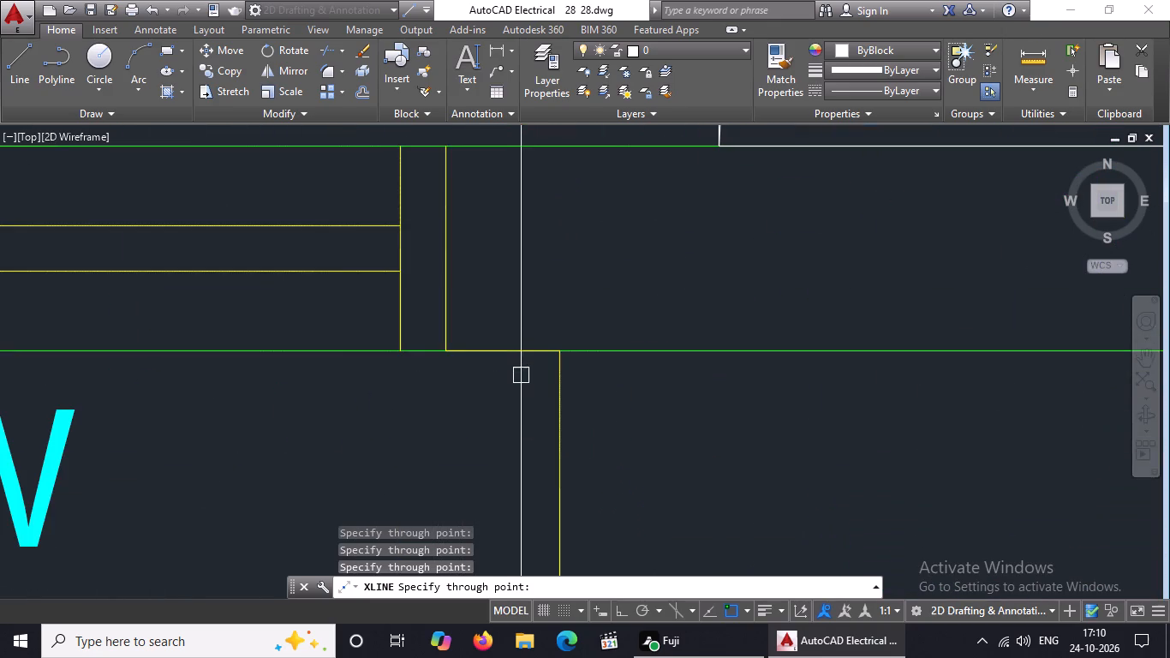
{"action": "left_click", "coordinate": [399, 352]}
{"action": "left_click", "coordinate": [561, 350]}
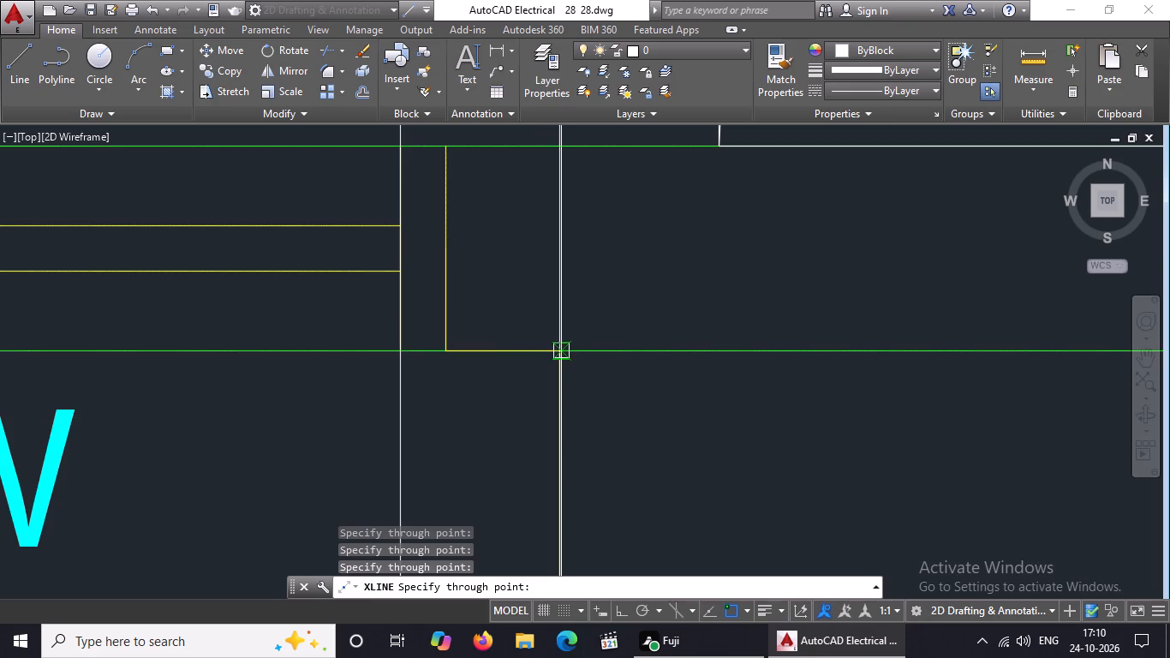
Add vertical construction lines through the left and right edges of the front entrance steps.
{"action": "scroll", "coordinate": [565, 352], "scroll_direction": "down", "scroll_amount": 8}
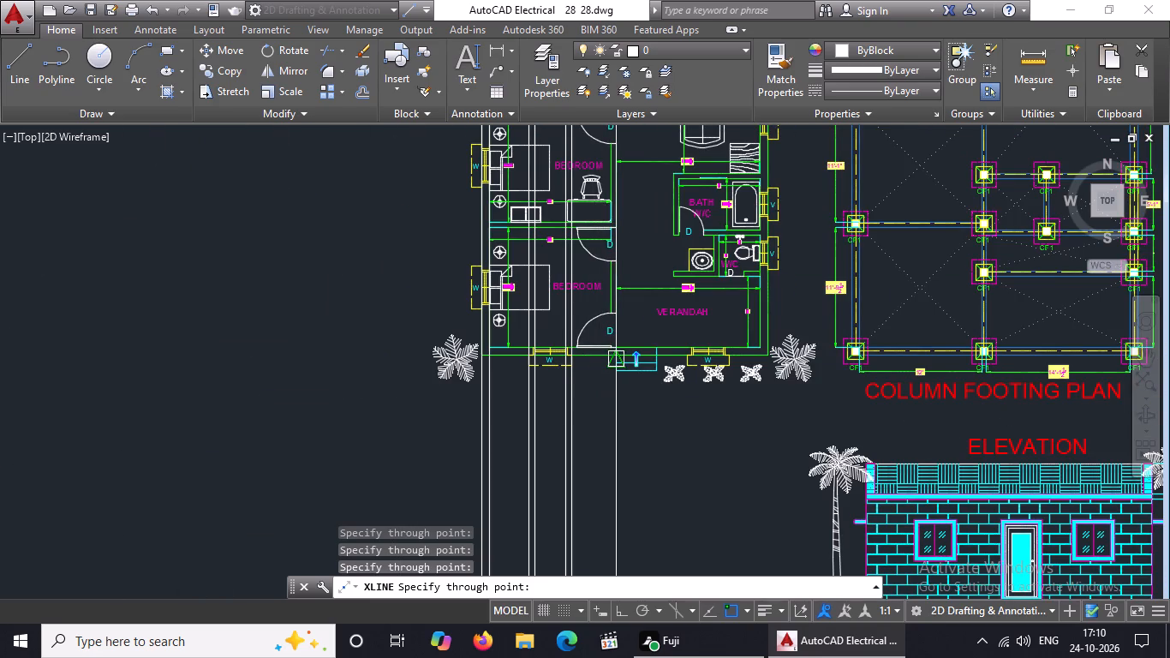
{"action": "scroll", "coordinate": [628, 344], "scroll_direction": "up", "scroll_amount": 6}
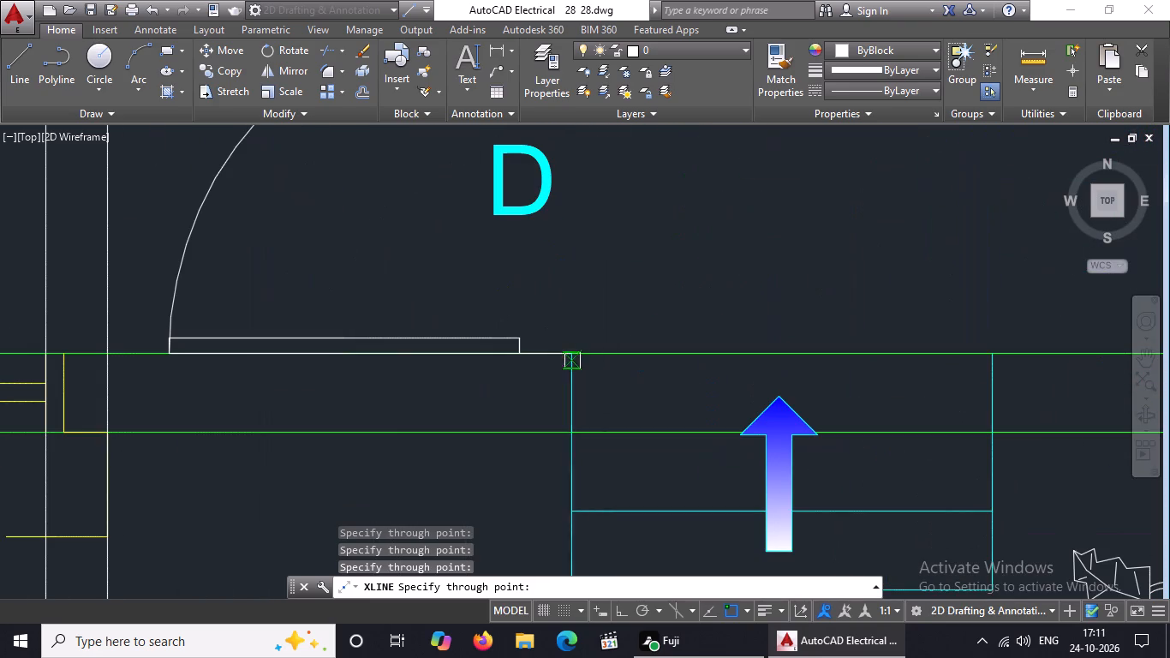
{"action": "left_click", "coordinate": [575, 357]}
{"action": "scroll", "coordinate": [582, 356], "scroll_direction": "down", "scroll_amount": 4}
{"action": "scroll", "coordinate": [647, 362], "scroll_direction": "up", "scroll_amount": 3}
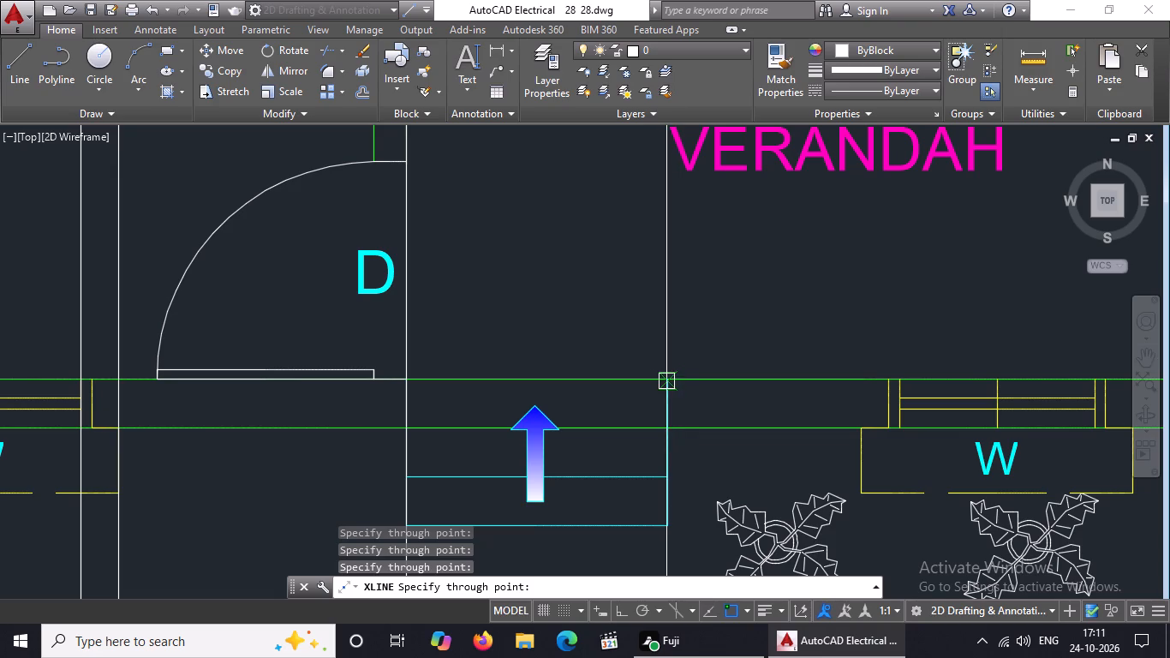
{"action": "left_click", "coordinate": [669, 377]}
Add vertical construction lines through the left sunshade corner and the left outer and inner frame edges of the verandah window.
{"action": "scroll", "coordinate": [674, 374], "scroll_direction": "down", "scroll_amount": 7}
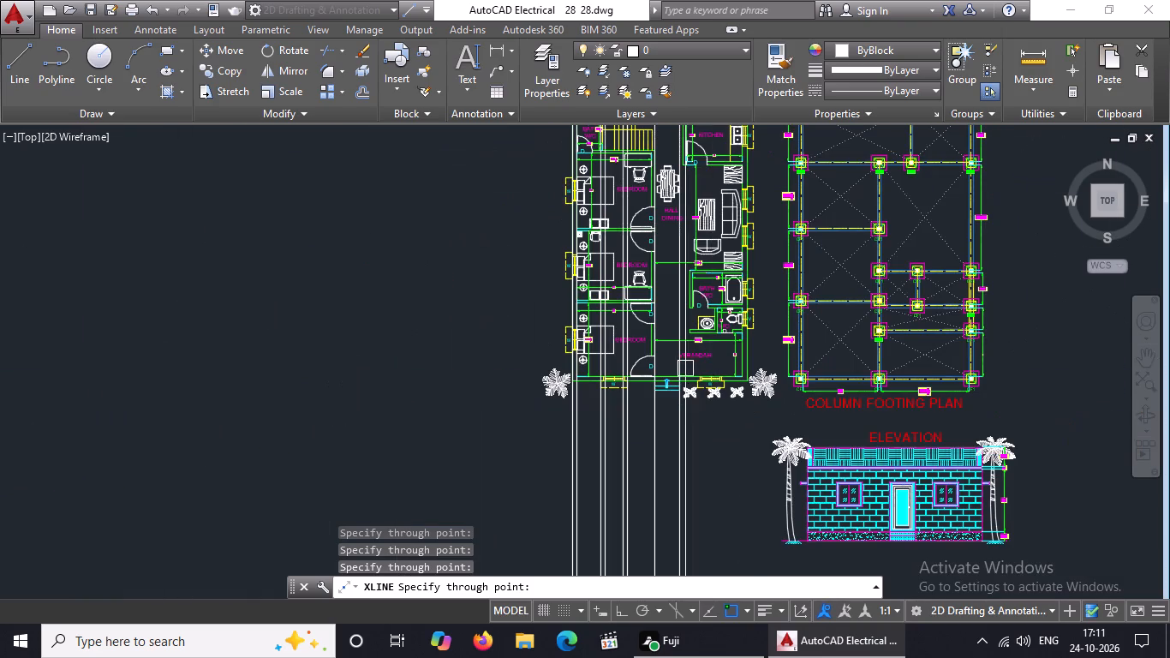
{"action": "scroll", "coordinate": [694, 365], "scroll_direction": "up", "scroll_amount": 3}
{"action": "scroll", "coordinate": [730, 459], "scroll_direction": "up", "scroll_amount": 3}
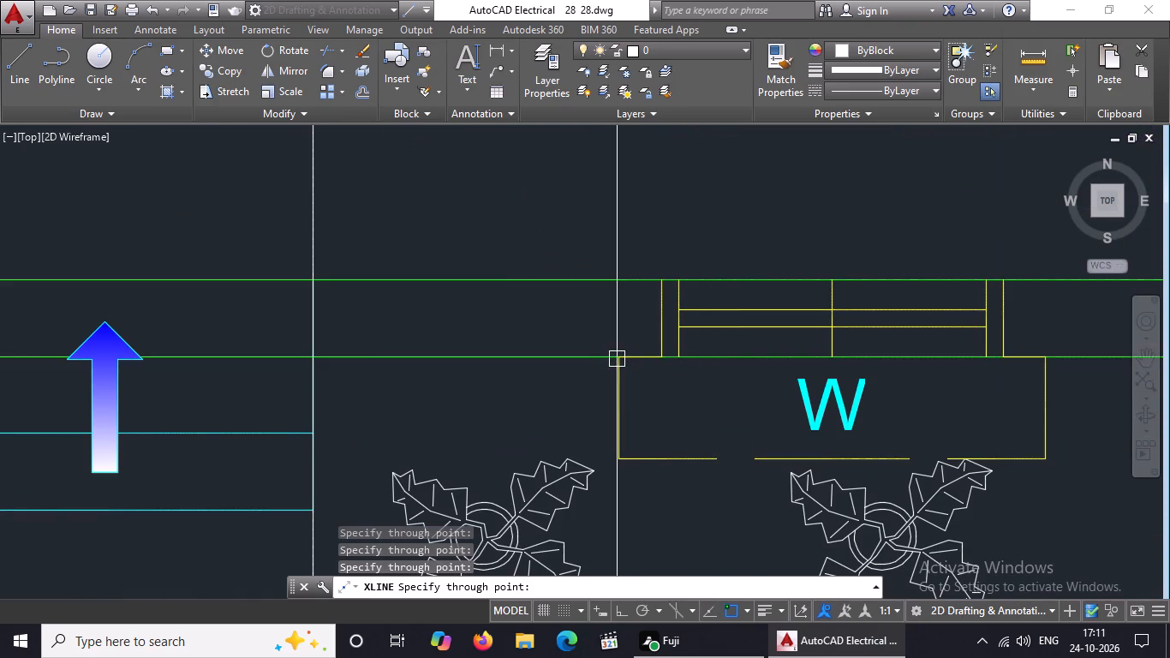
{"action": "left_click", "coordinate": [618, 356]}
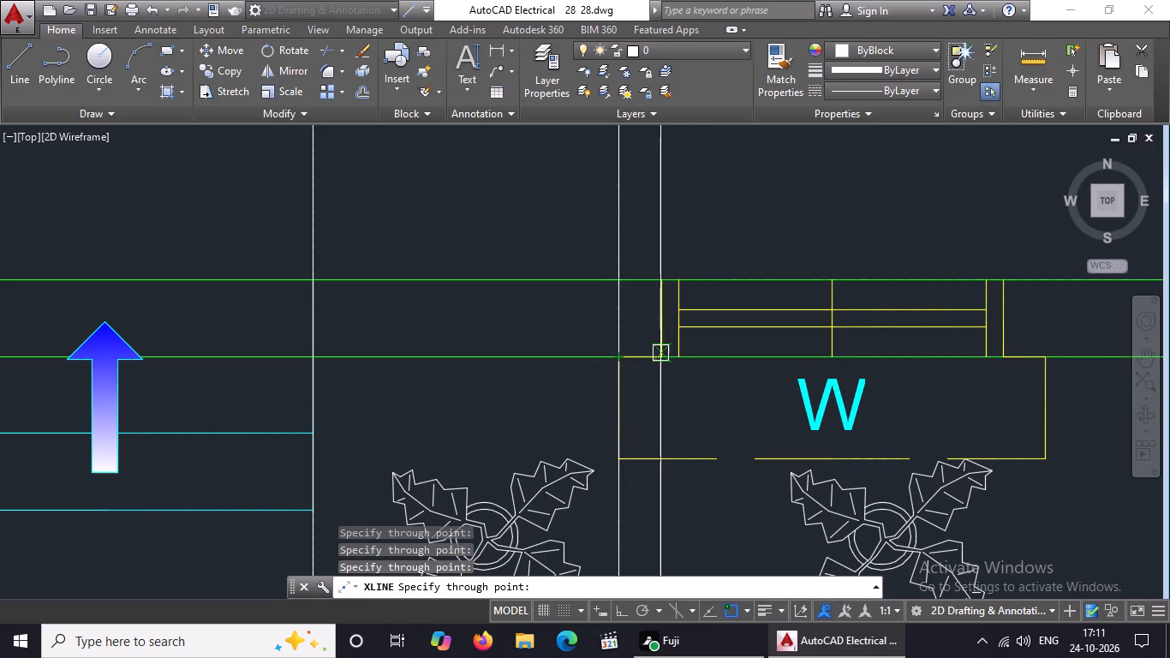
{"action": "scroll", "coordinate": [660, 358], "scroll_direction": "up", "scroll_amount": 4}
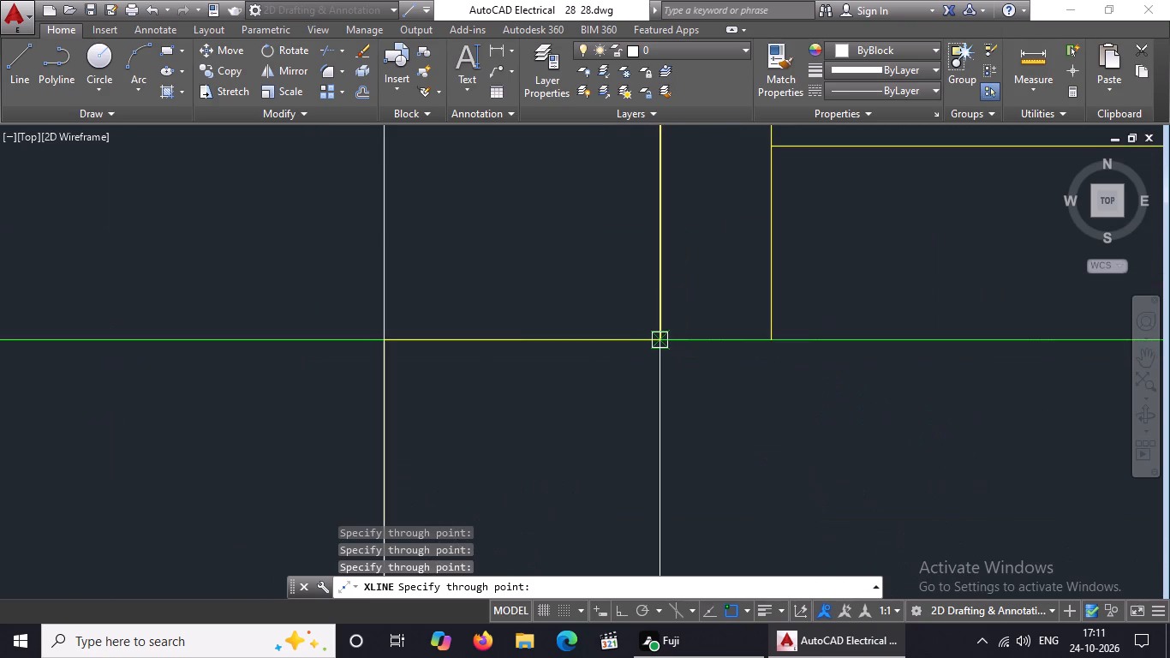
{"action": "left_click", "coordinate": [662, 339]}
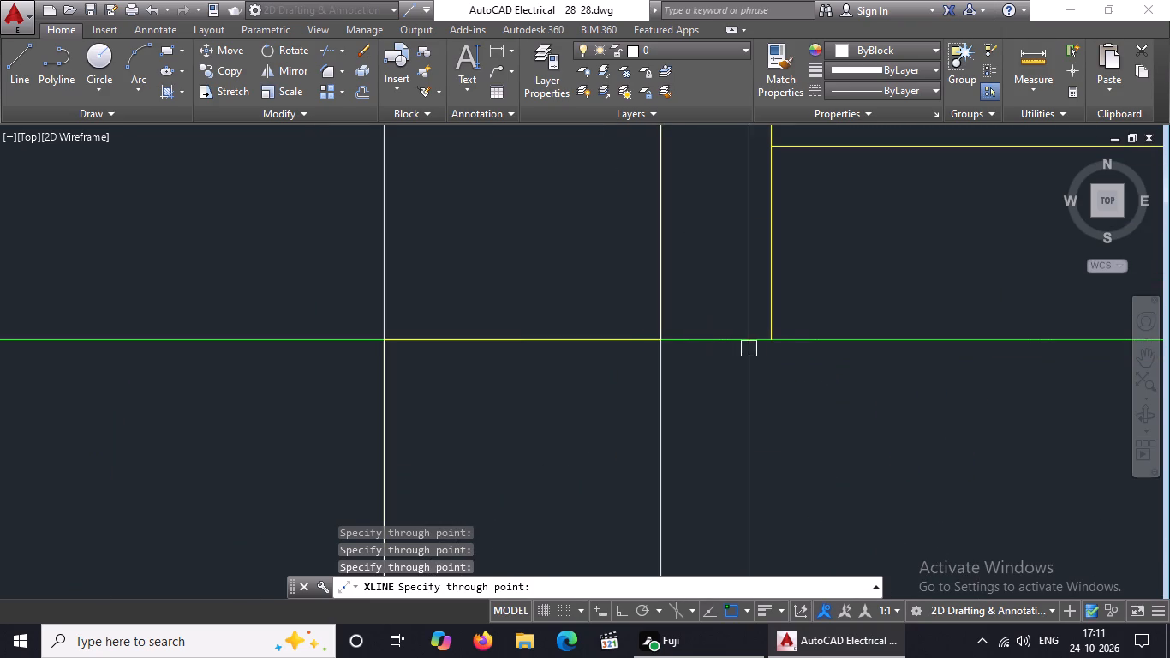
{"action": "left_click", "coordinate": [770, 341]}
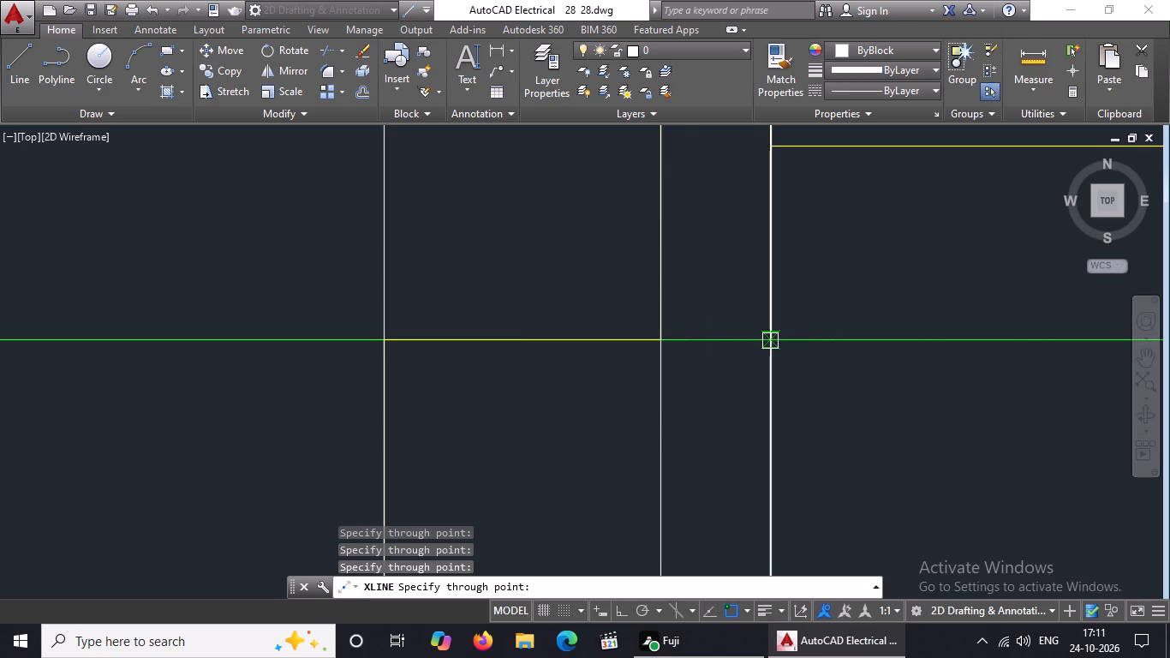
Add vertical construction lines through the inner and outer corners of the verandah's right wall.
{"action": "scroll", "coordinate": [770, 341], "scroll_direction": "down", "scroll_amount": 6}
{"action": "scroll", "coordinate": [920, 354], "scroll_direction": "down", "scroll_amount": 3}
{"action": "scroll", "coordinate": [967, 338], "scroll_direction": "up", "scroll_amount": 4}
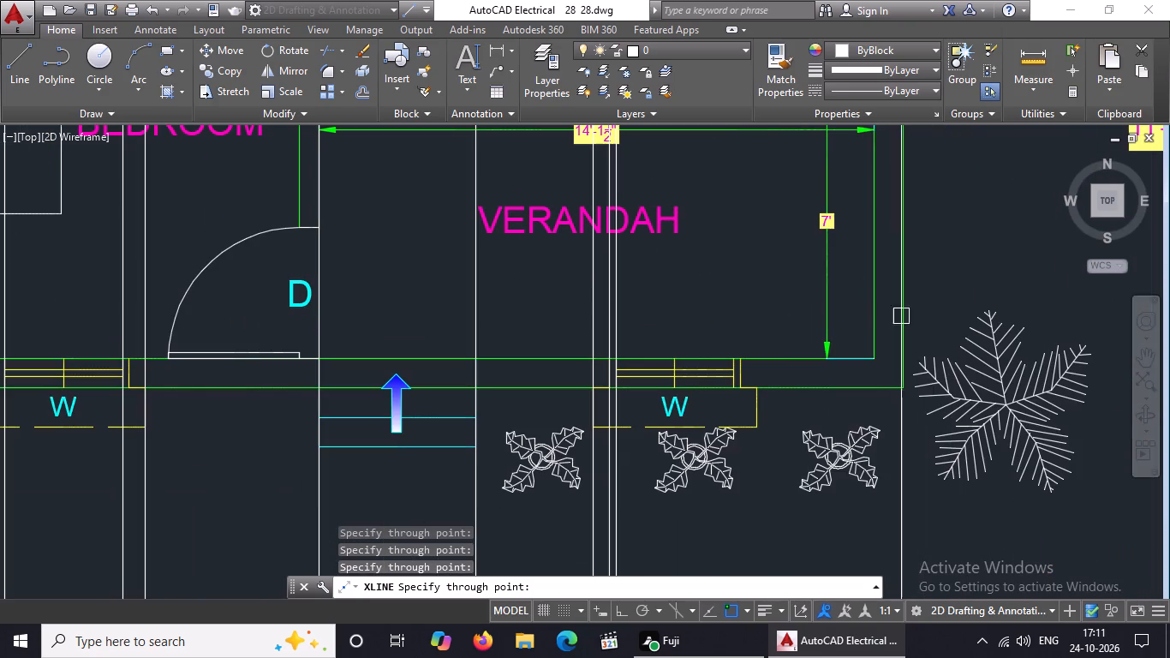
{"action": "left_click", "coordinate": [874, 362]}
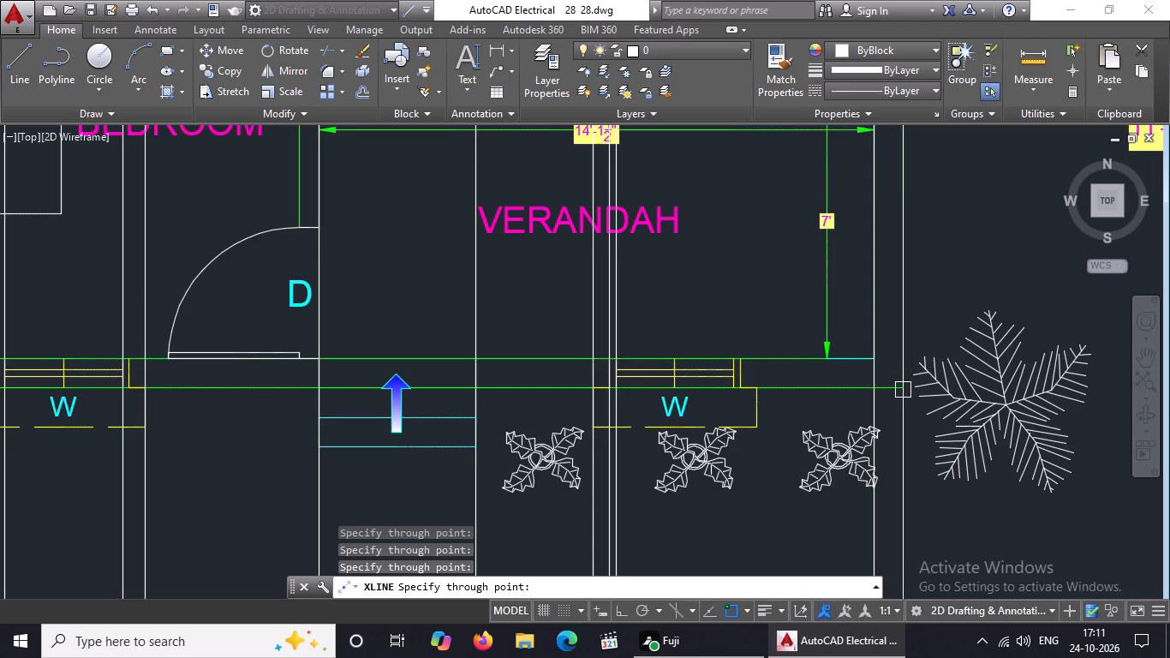
{"action": "left_click_drag", "start_coordinate": [904, 388], "coordinate": [894, 404]}
Add a vertical construction line through the outer corner of the W/C ventilator's sunshade on the plan's right side.
{"action": "scroll", "coordinate": [865, 434], "scroll_direction": "down", "scroll_amount": 6}
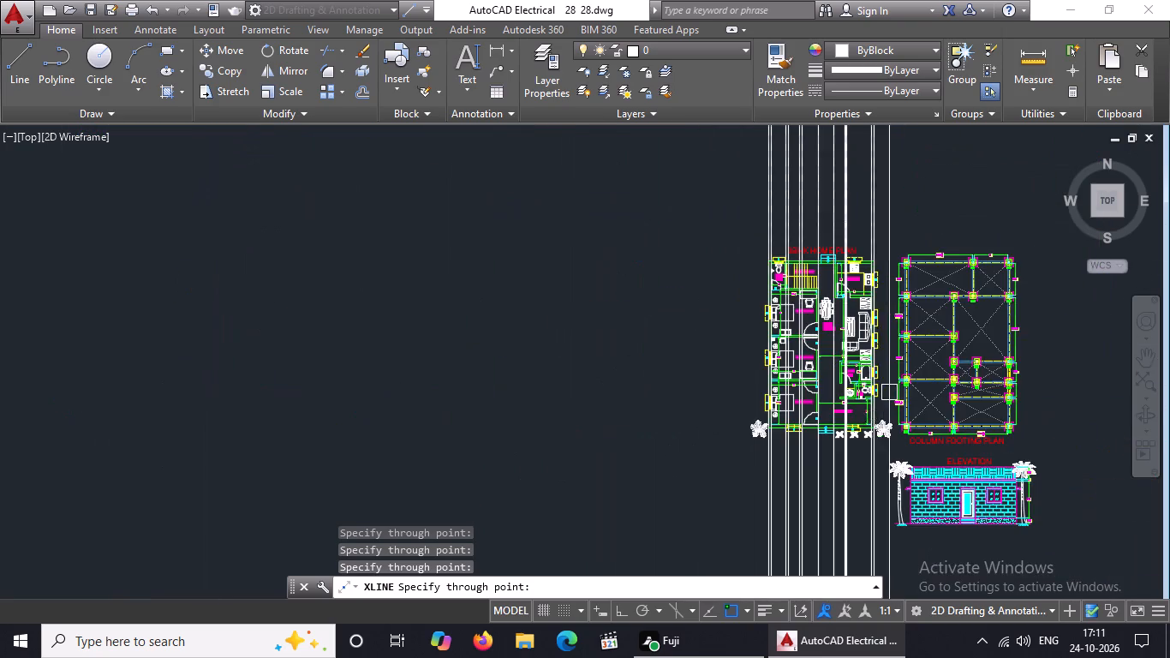
{"action": "scroll", "coordinate": [894, 383], "scroll_direction": "up", "scroll_amount": 6}
{"action": "scroll", "coordinate": [743, 446], "scroll_direction": "down", "scroll_amount": 3}
{"action": "scroll", "coordinate": [737, 495], "scroll_direction": "up", "scroll_amount": 1}
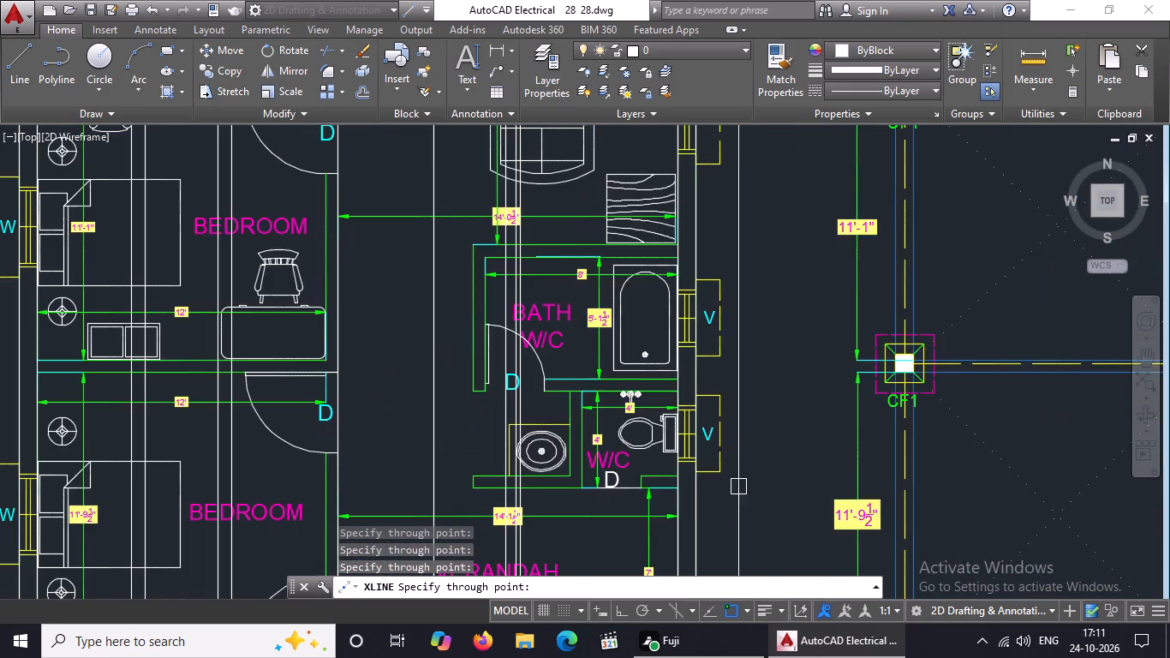
{"action": "scroll", "coordinate": [710, 482], "scroll_direction": "up", "scroll_amount": 2}
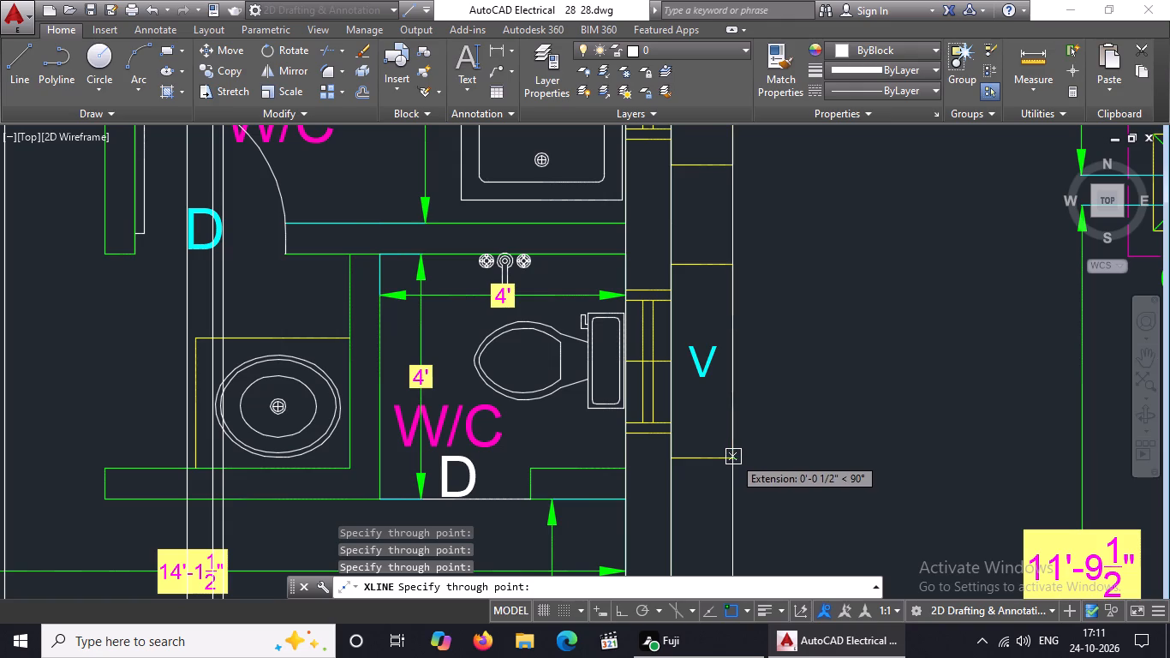
{"action": "left_click", "coordinate": [733, 457]}
{"action": "scroll", "coordinate": [754, 454], "scroll_direction": "down", "scroll_amount": 6}
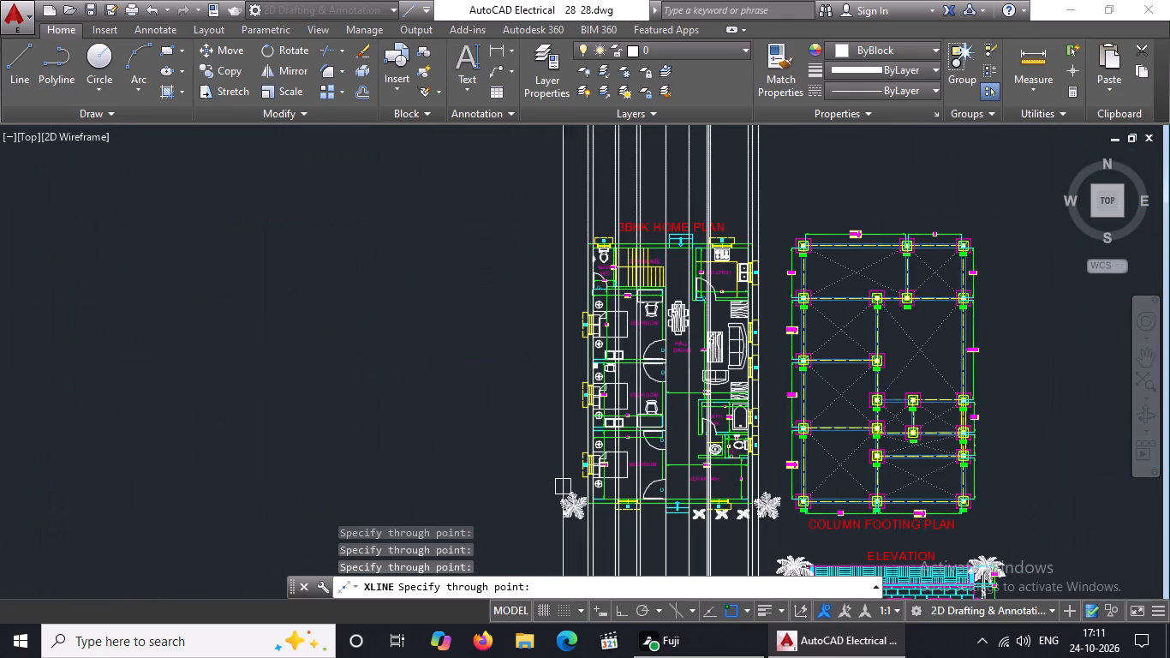
Add a vertical construction line through the outer sunshade corner of the front bedroom's side window on the plan's left side.
{"action": "scroll", "coordinate": [595, 502], "scroll_direction": "up", "scroll_amount": 6}
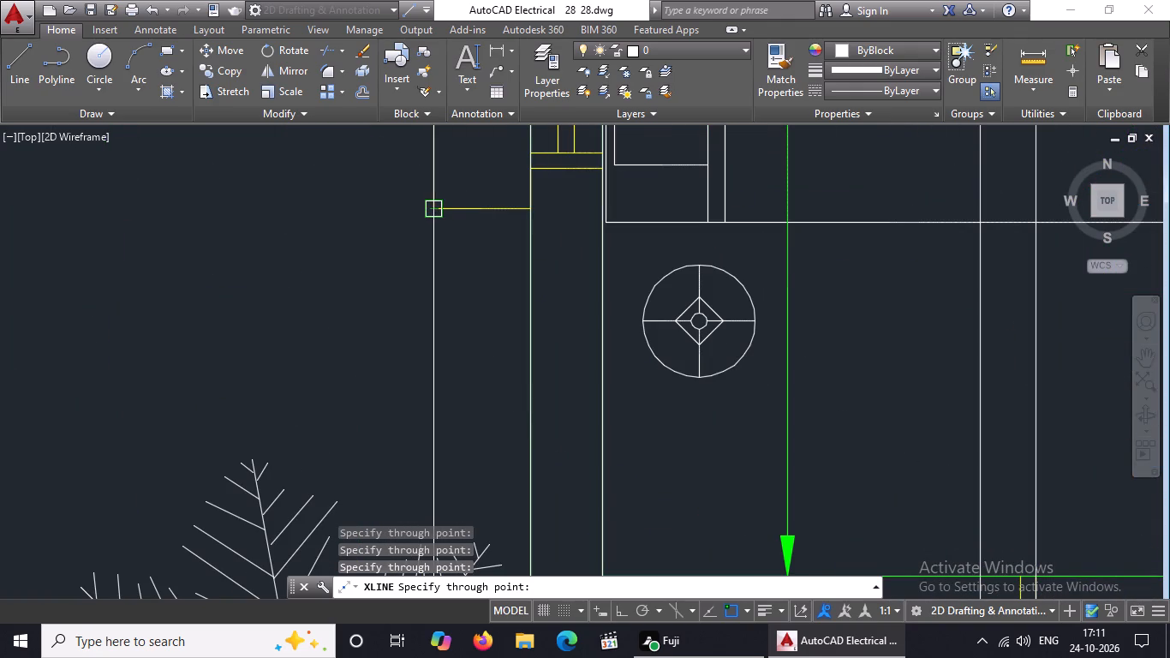
{"action": "left_click", "coordinate": [435, 208]}
{"action": "scroll", "coordinate": [557, 258], "scroll_direction": "down", "scroll_amount": 6}
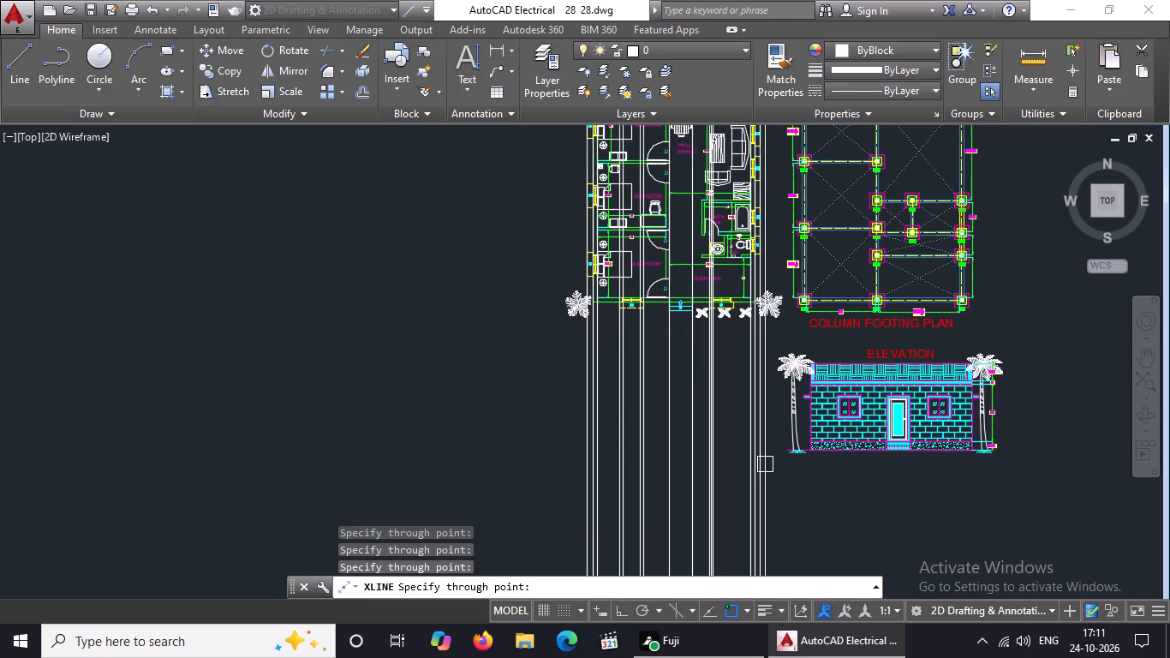
{"action": "scroll", "coordinate": [759, 477], "scroll_direction": "up", "scroll_amount": 2}
{"action": "scroll", "coordinate": [761, 477], "scroll_direction": "down", "scroll_amount": 3}
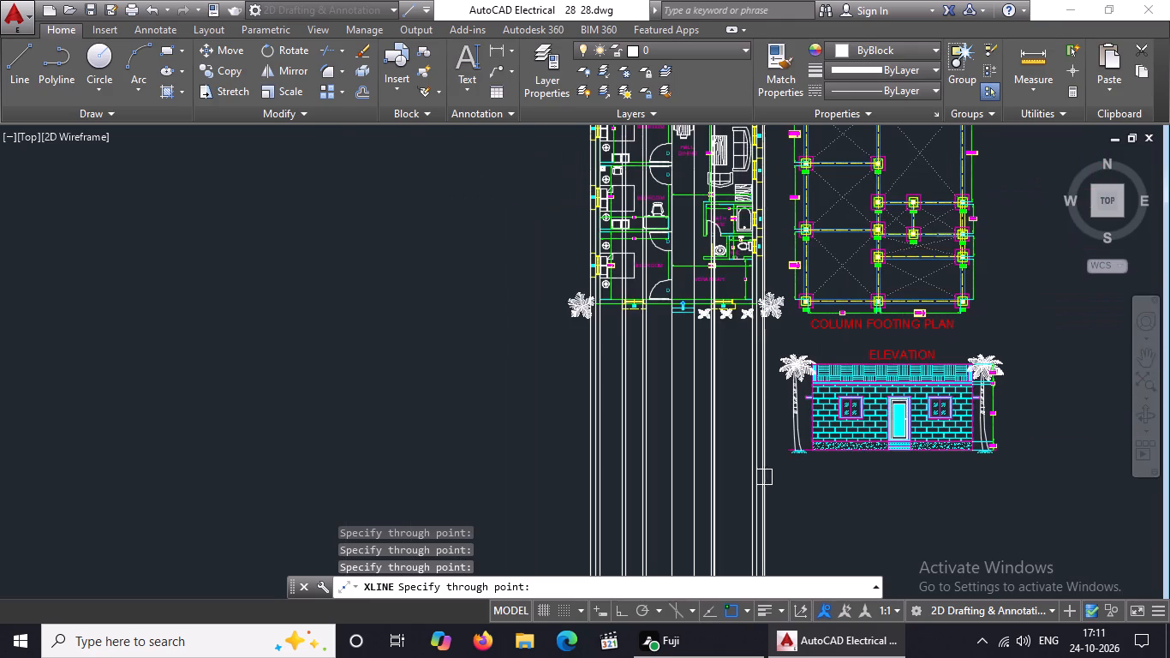
{"action": "key", "text": "Escape"}
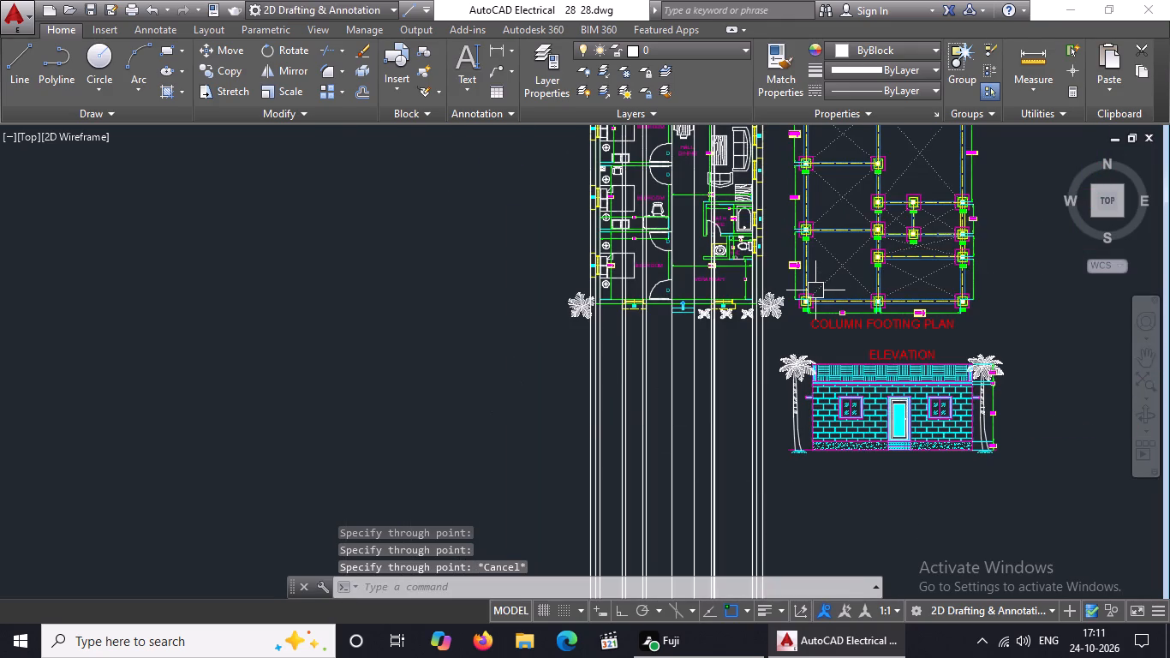
{"action": "key", "text": "Escape"}
Set the object colour to Red and draw a horizontal line with Ortho on, from the leftmost to the rightmost construction line below the plan.
{"action": "left_click", "coordinate": [864, 49]}
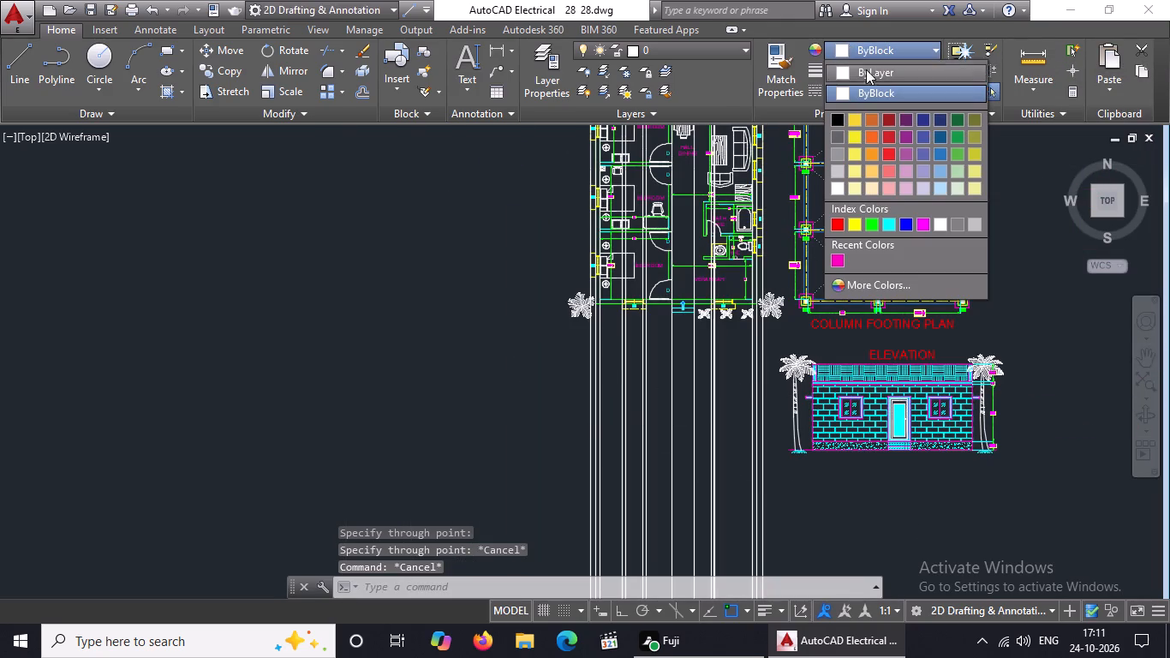
{"action": "left_click", "coordinate": [832, 221]}
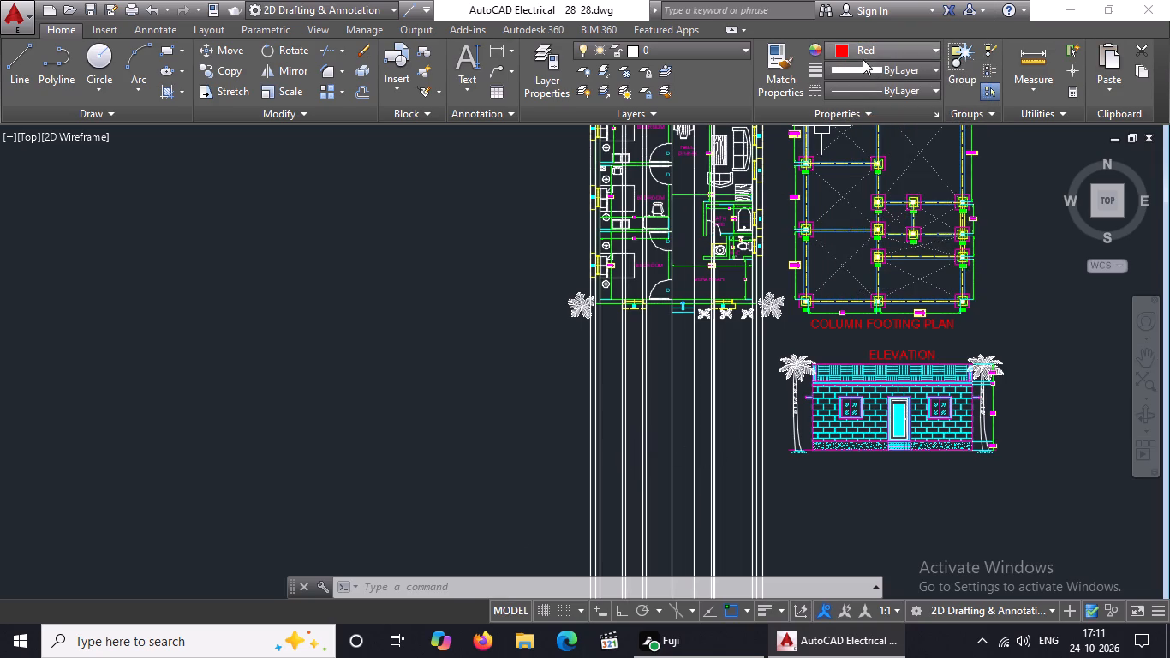
{"action": "left_click", "coordinate": [863, 52]}
{"action": "left_click", "coordinate": [835, 223]}
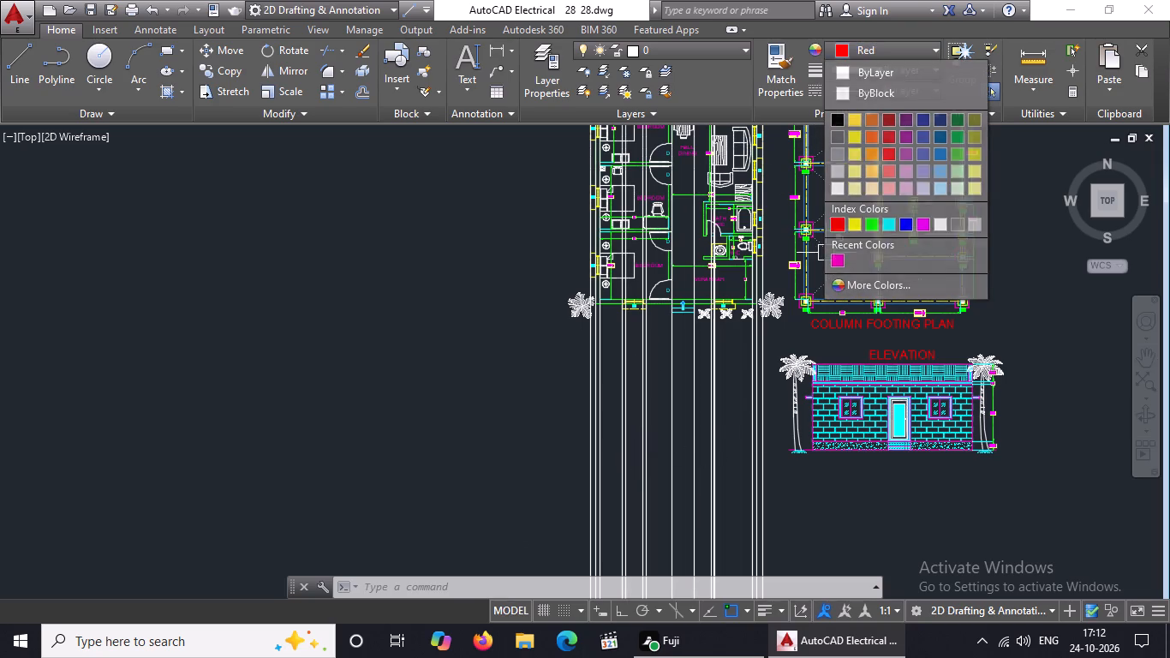
{"action": "key", "text": "l"}
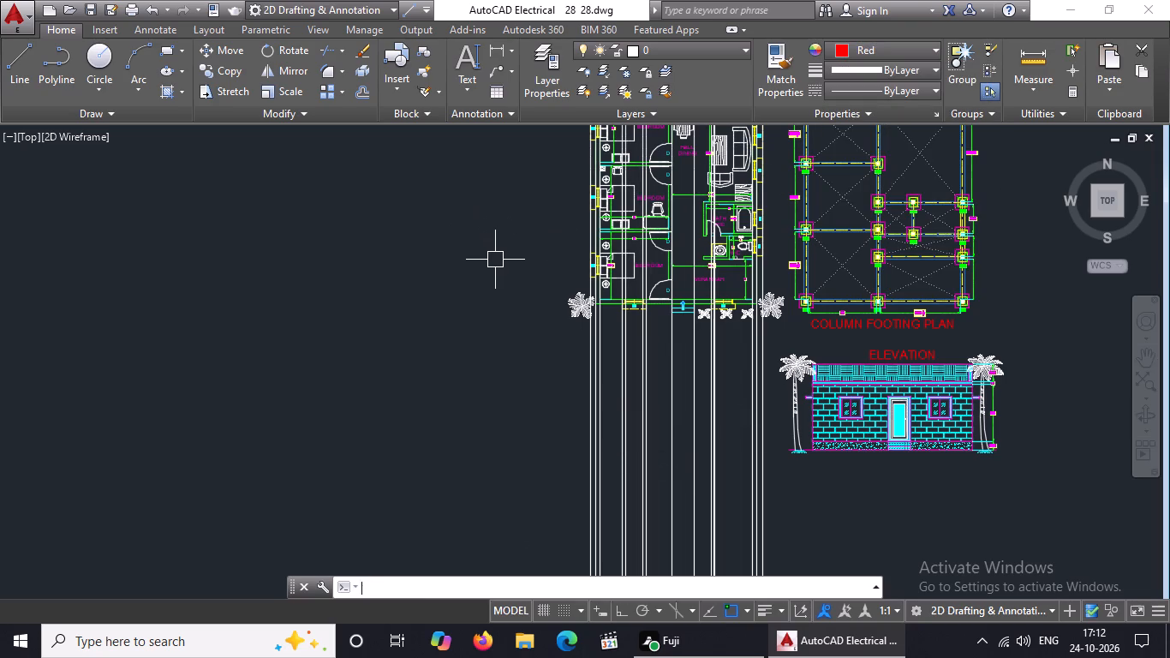
{"action": "key", "text": "Return"}
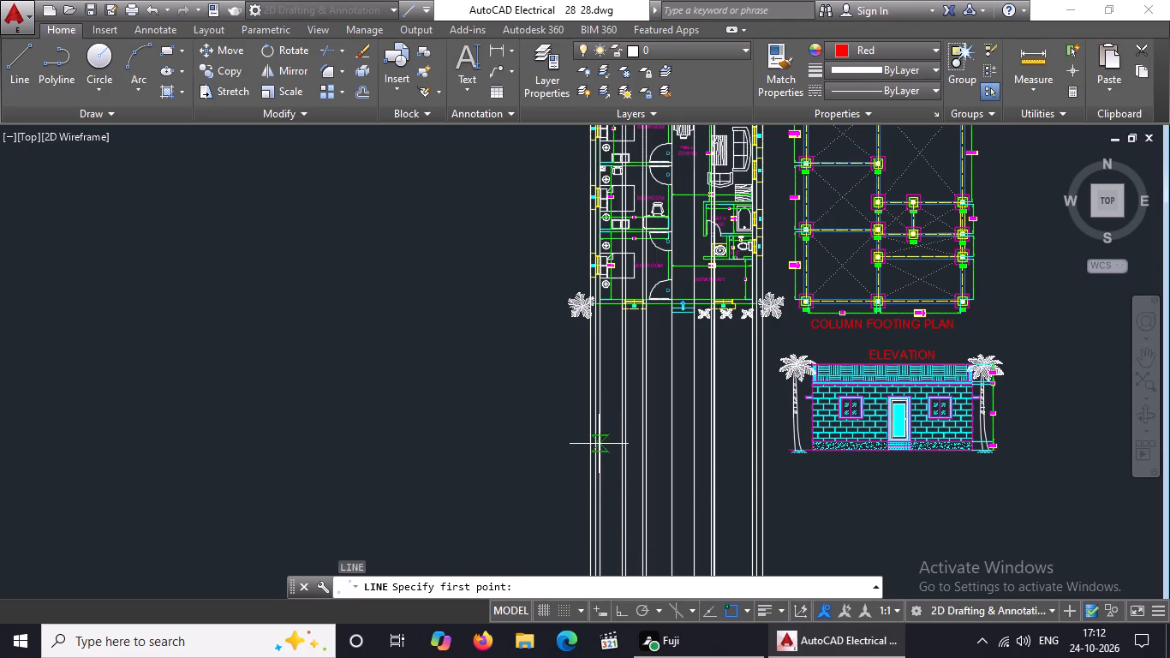
{"action": "scroll", "coordinate": [590, 444], "scroll_direction": "up", "scroll_amount": 1}
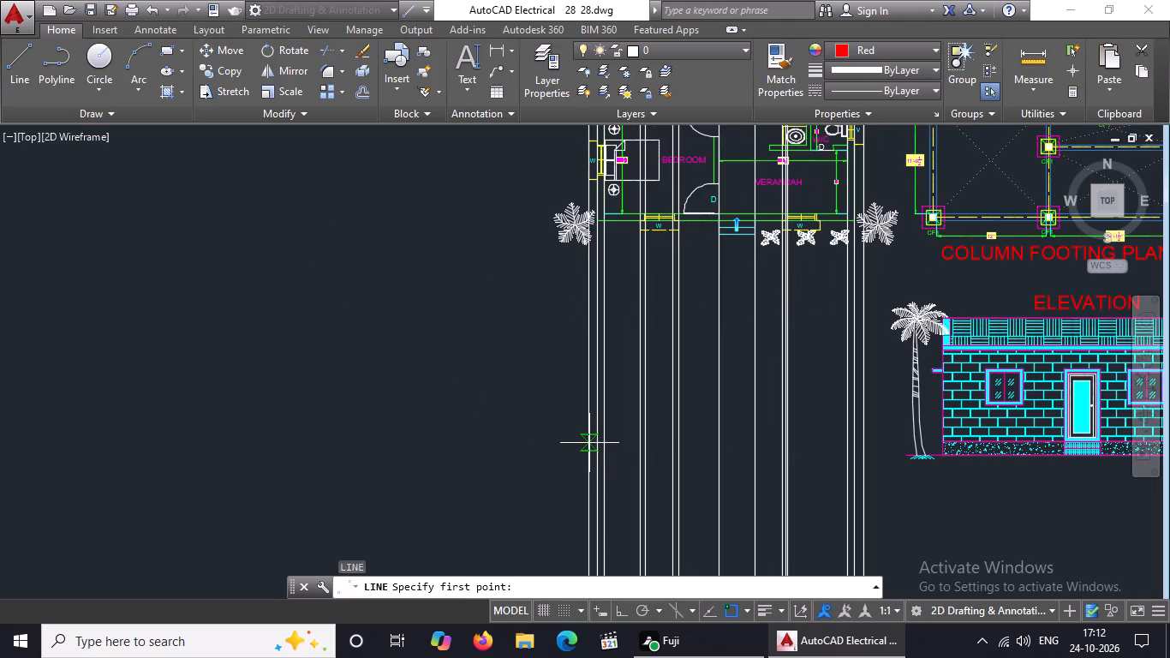
{"action": "left_click", "coordinate": [588, 443]}
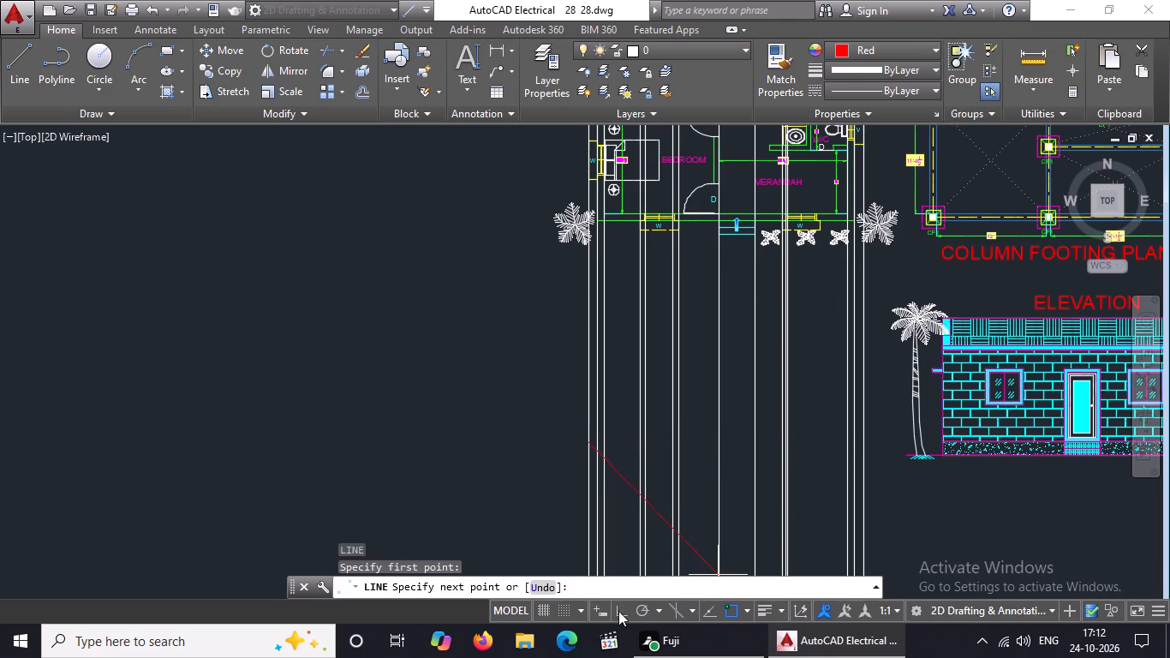
{"action": "left_click", "coordinate": [618, 609]}
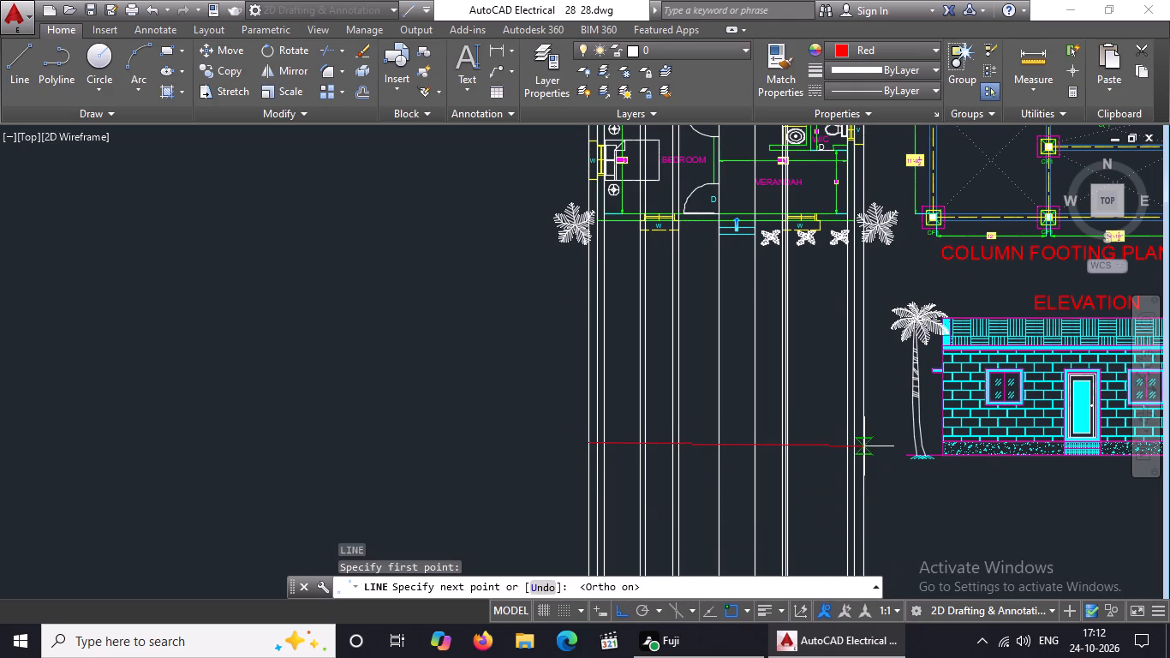
{"action": "left_click", "coordinate": [864, 442]}
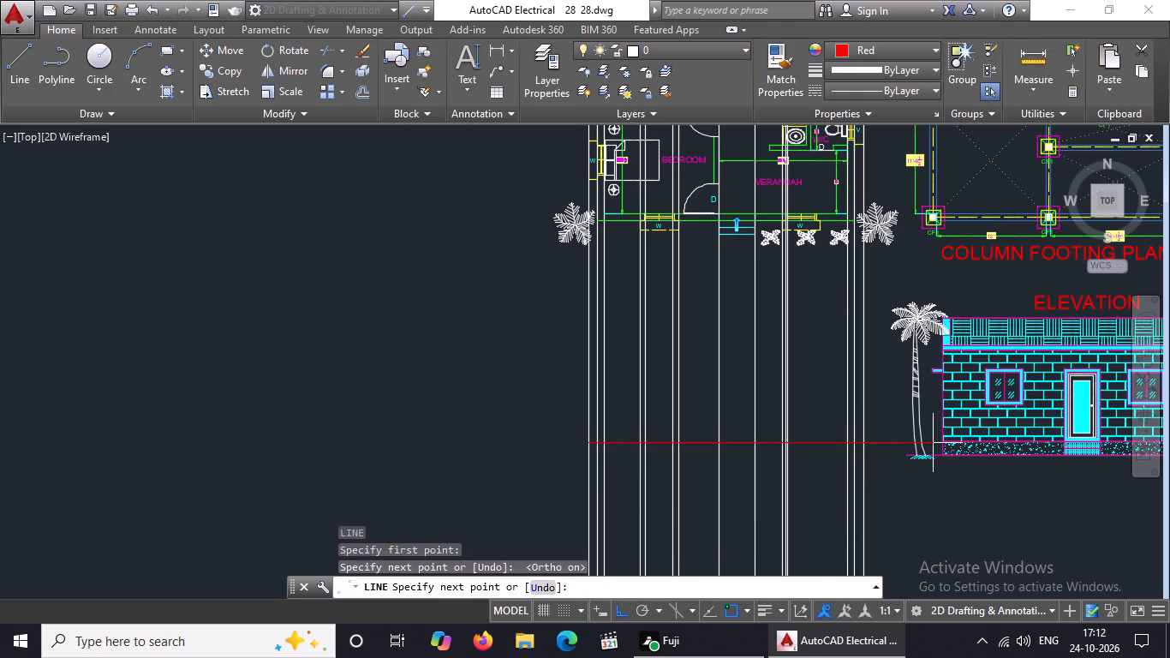
{"action": "key", "text": "Escape"}
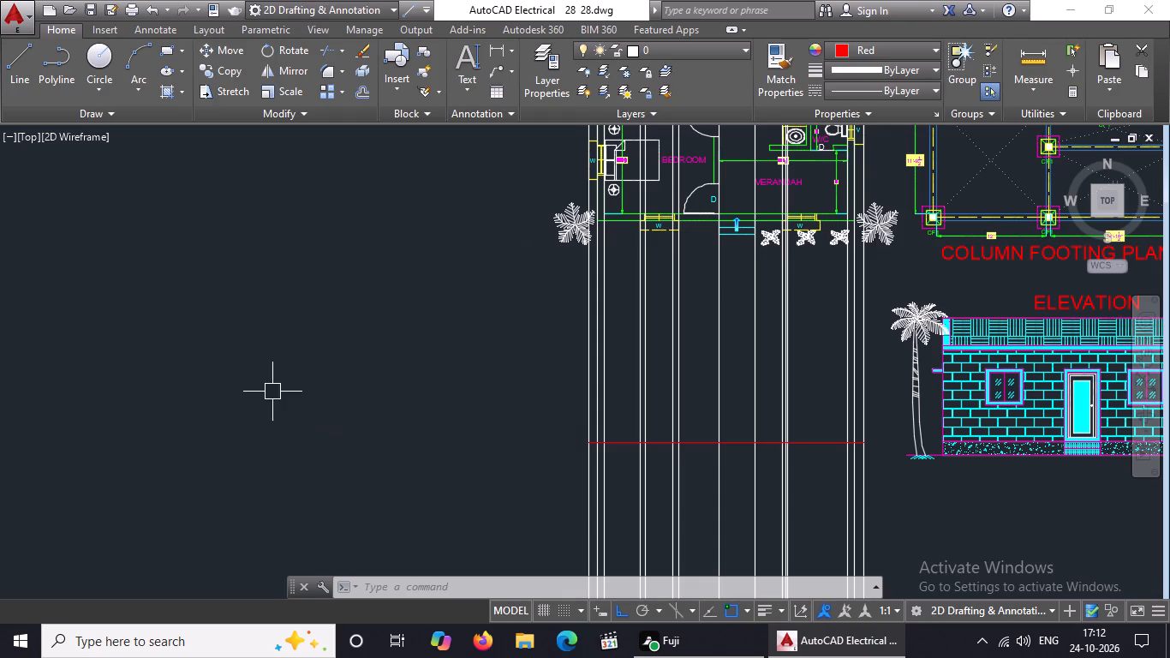
Start a stepped footing line where the red line meets the left outer wall's construction line, going 5" left and 1' down.
{"action": "left_click", "coordinate": [25, 80]}
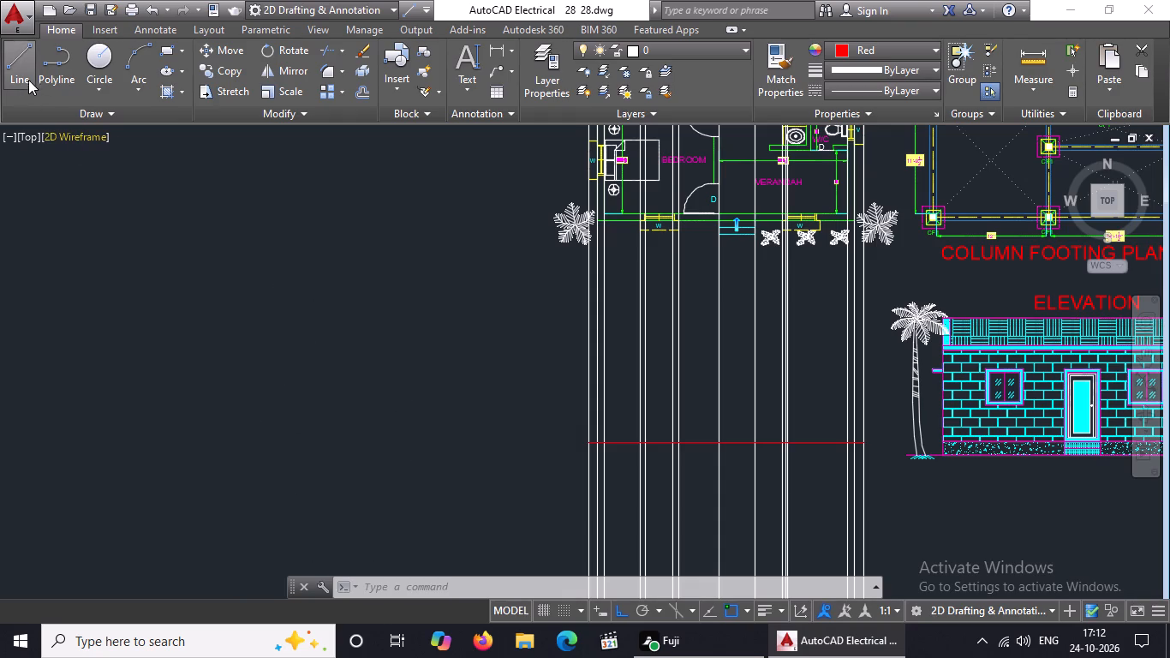
{"action": "scroll", "coordinate": [603, 464], "scroll_direction": "up", "scroll_amount": 2}
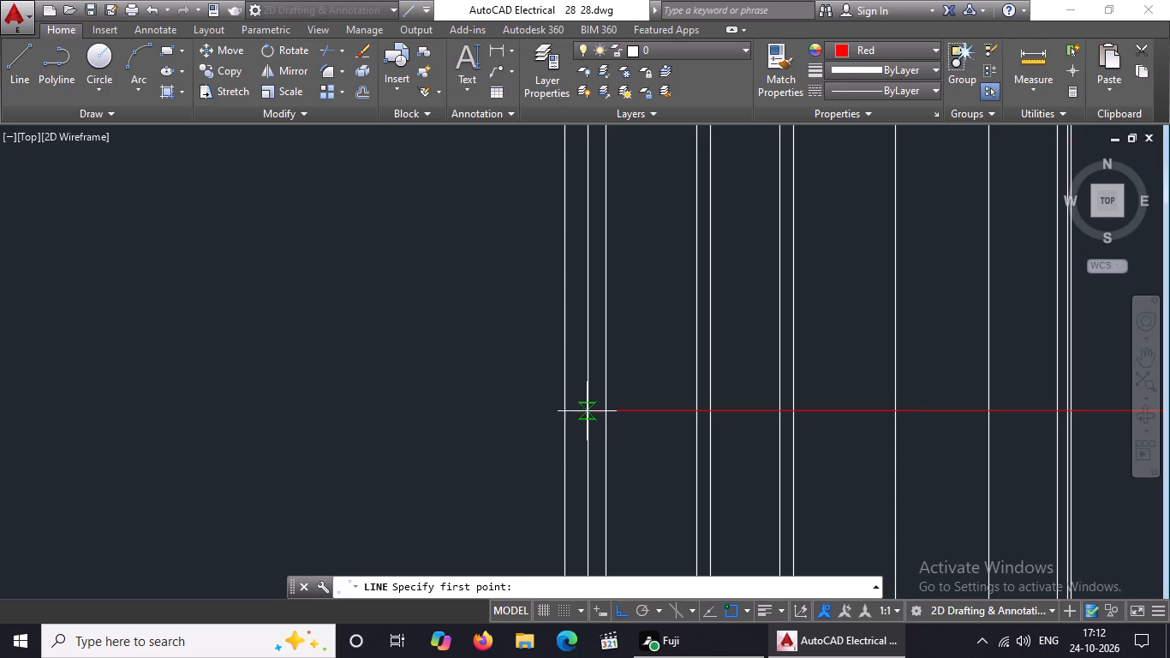
{"action": "left_click", "coordinate": [588, 411]}
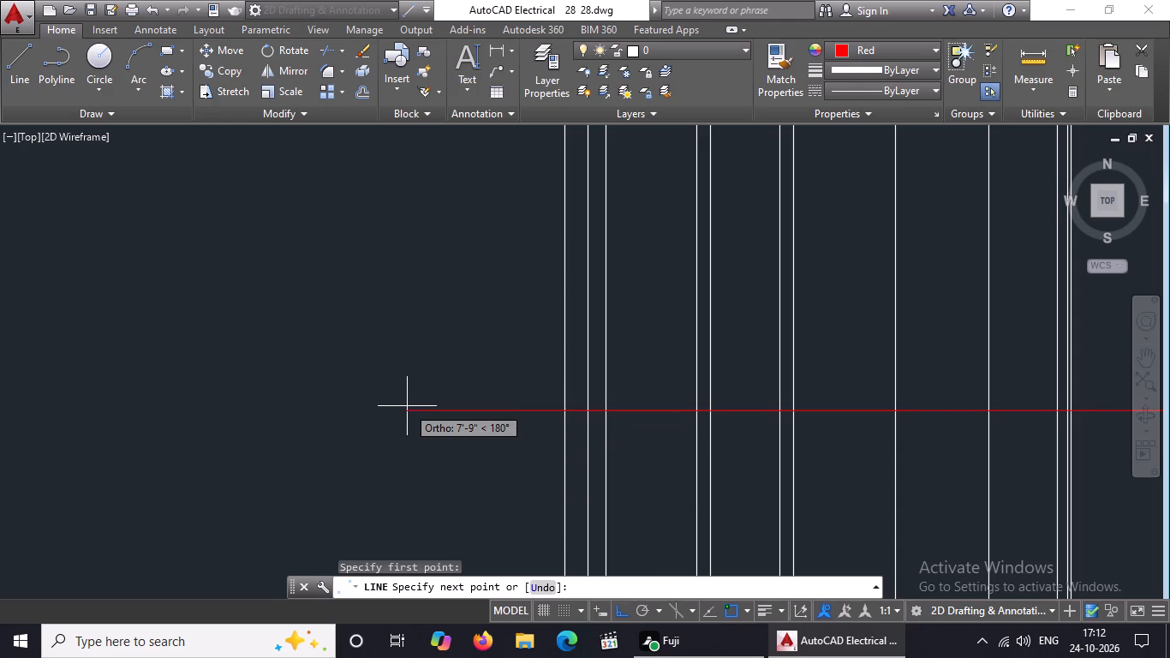
{"action": "key", "text": "2"}
{"action": "key", "text": "shift+quotedbl"}
{"action": "key", "text": "Return"}
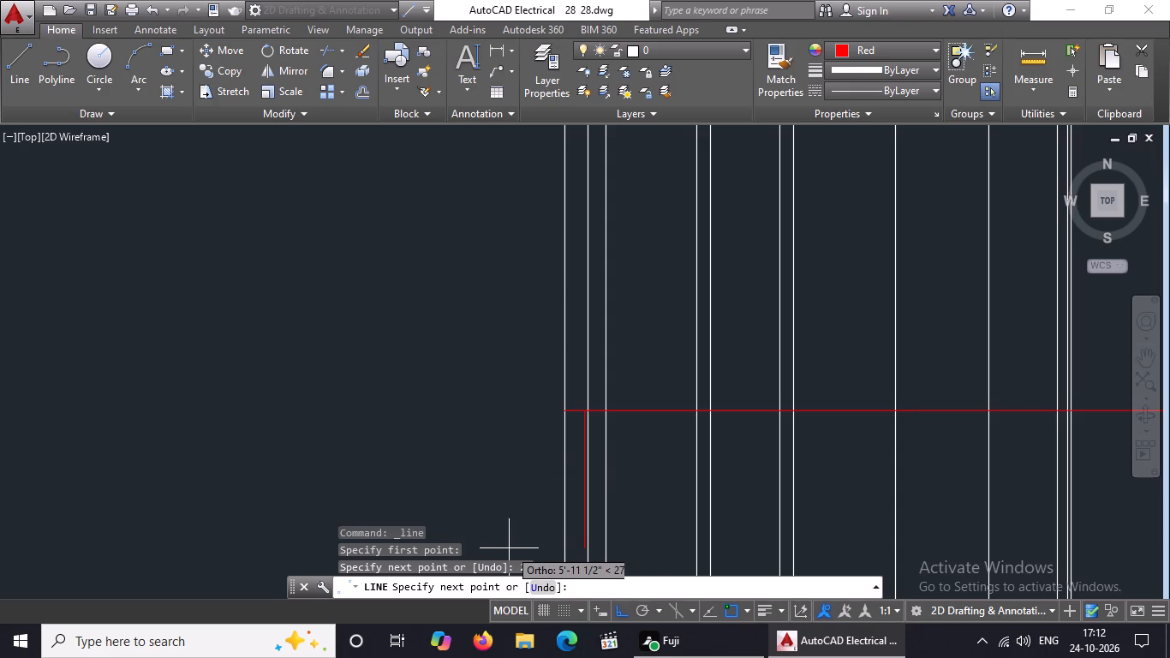
{"action": "key", "text": "ctrl+z"}
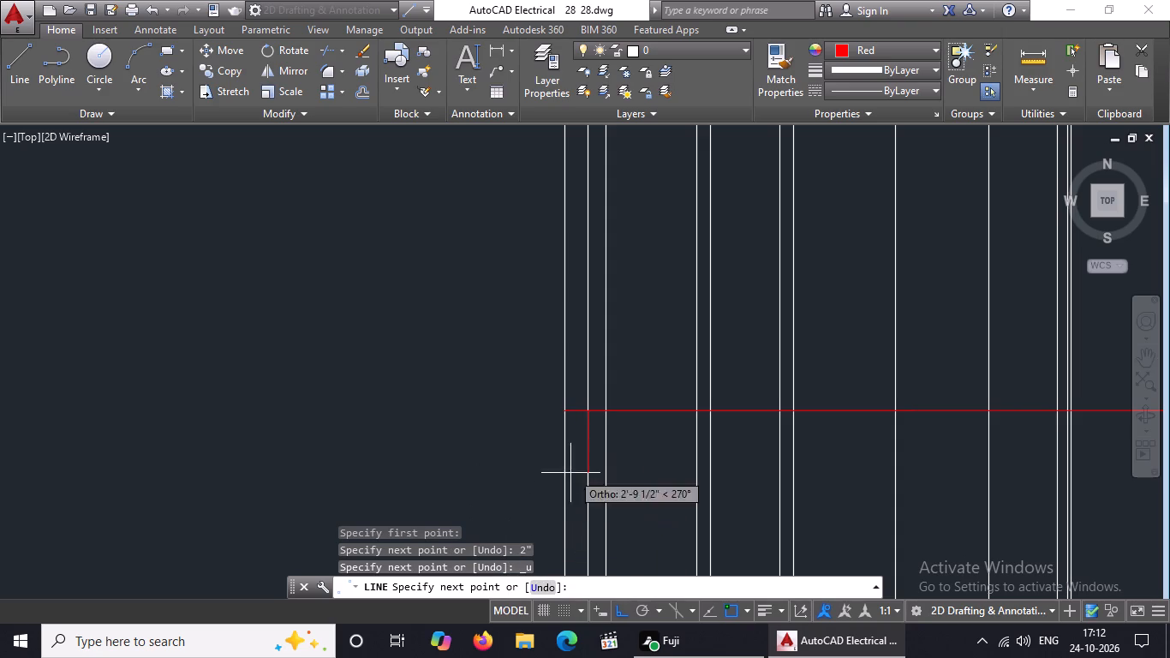
{"action": "key", "text": "3"}
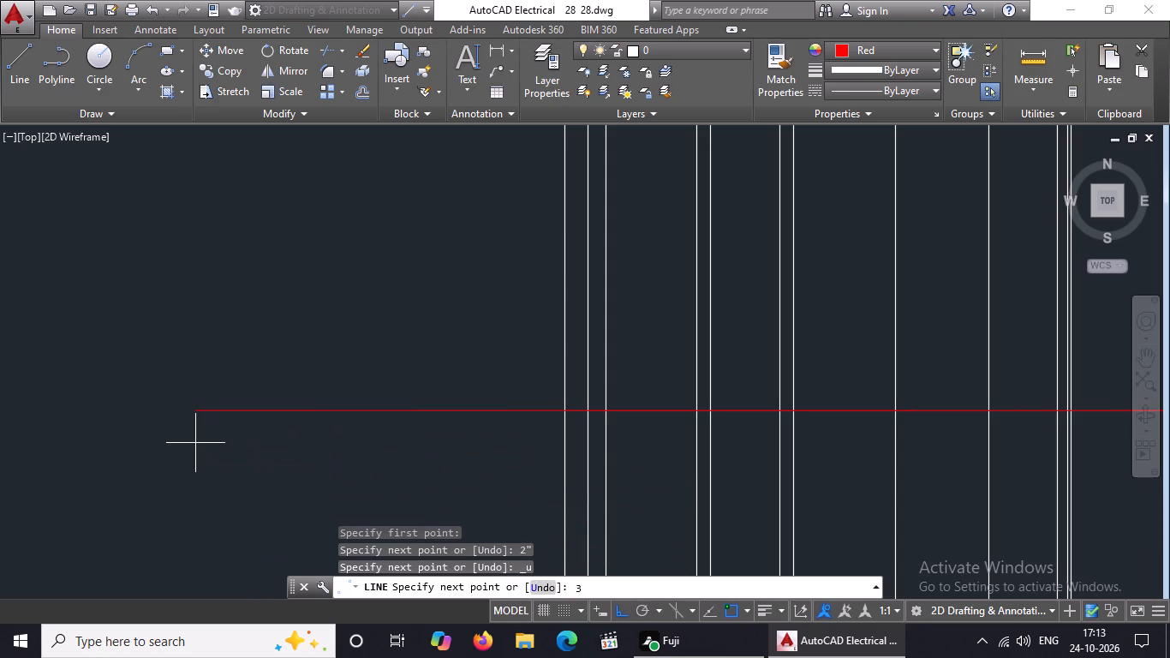
{"action": "key", "text": "Delete"}
{"action": "key", "text": "BackSpace"}
{"action": "key", "text": "5"}
{"action": "key", "text": "shift+quotedbl"}
{"action": "key", "text": "Return"}
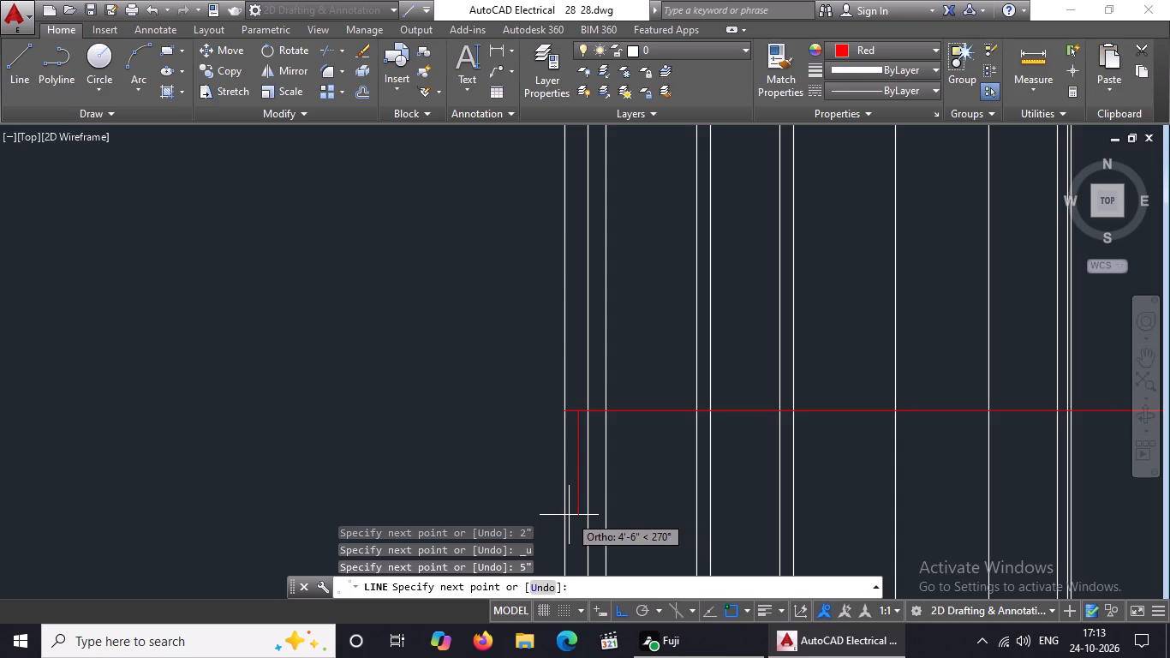
{"action": "key", "text": "1"}
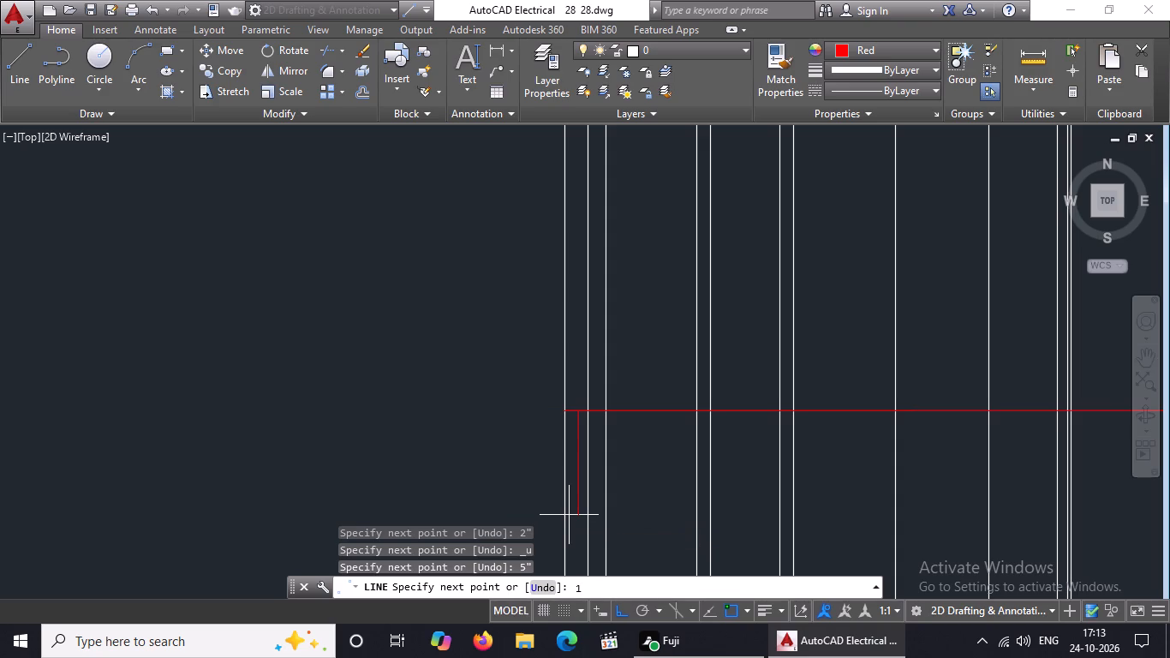
{"action": "key", "text": "apostrophe"}
{"action": "key", "text": "Return"}
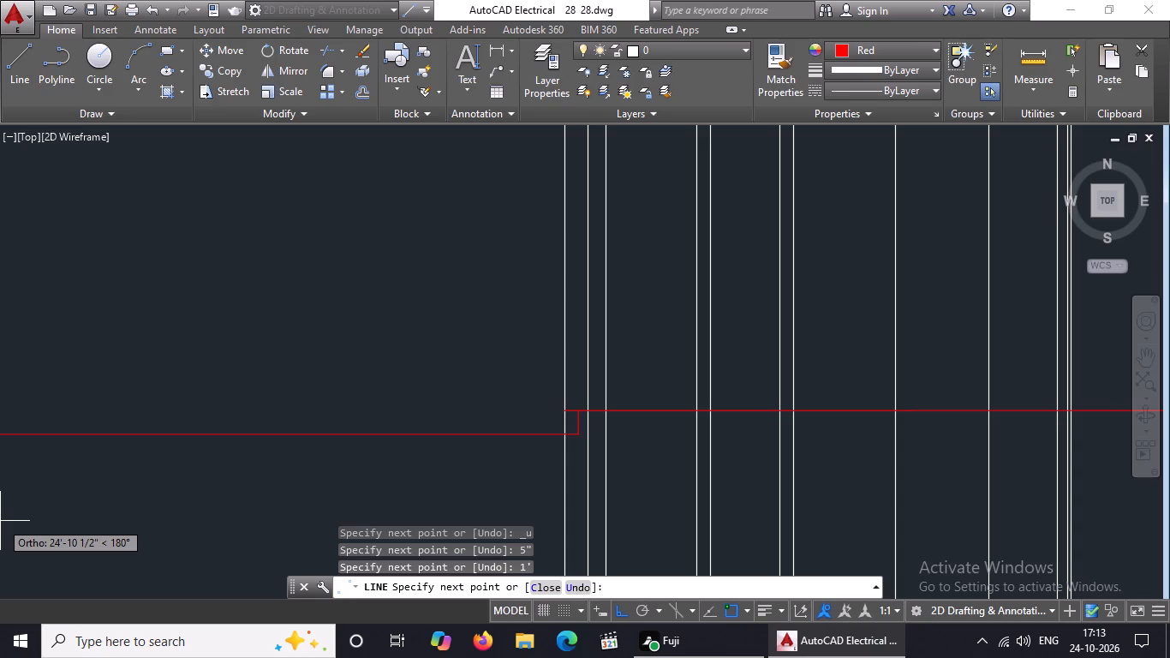
Continue the footing line with two larger steps: 5" left and 1.5' down, then 5" left and 2' down.
{"action": "type", "text": "5\""}
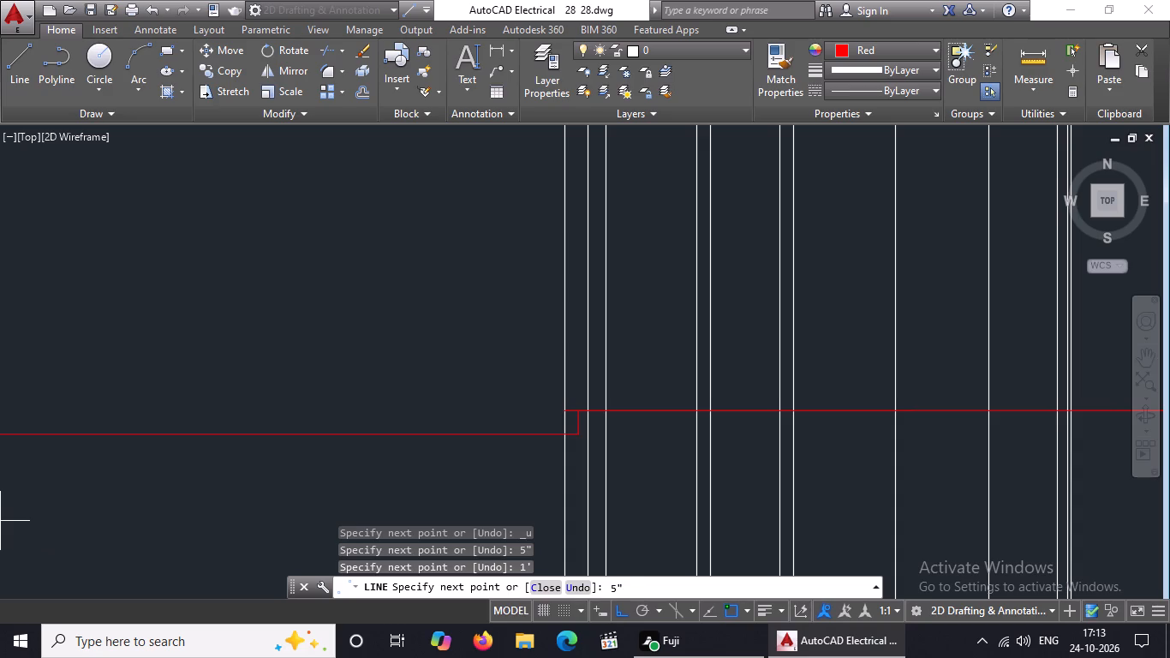
{"action": "key", "text": "Return"}
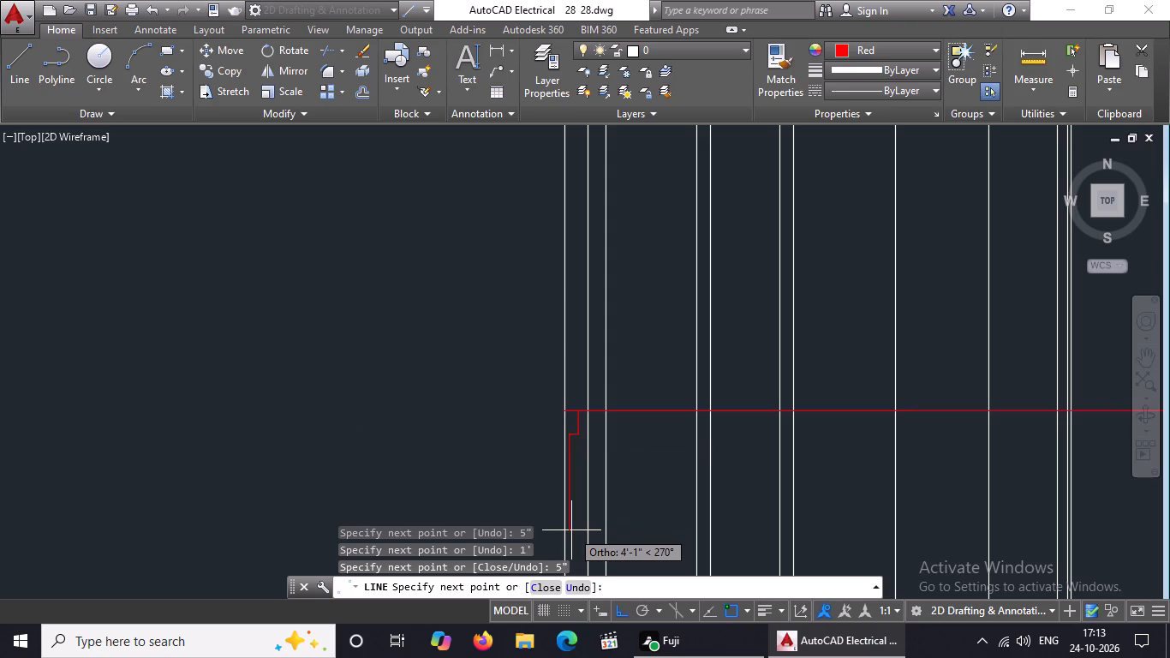
{"action": "key", "text": "1"}
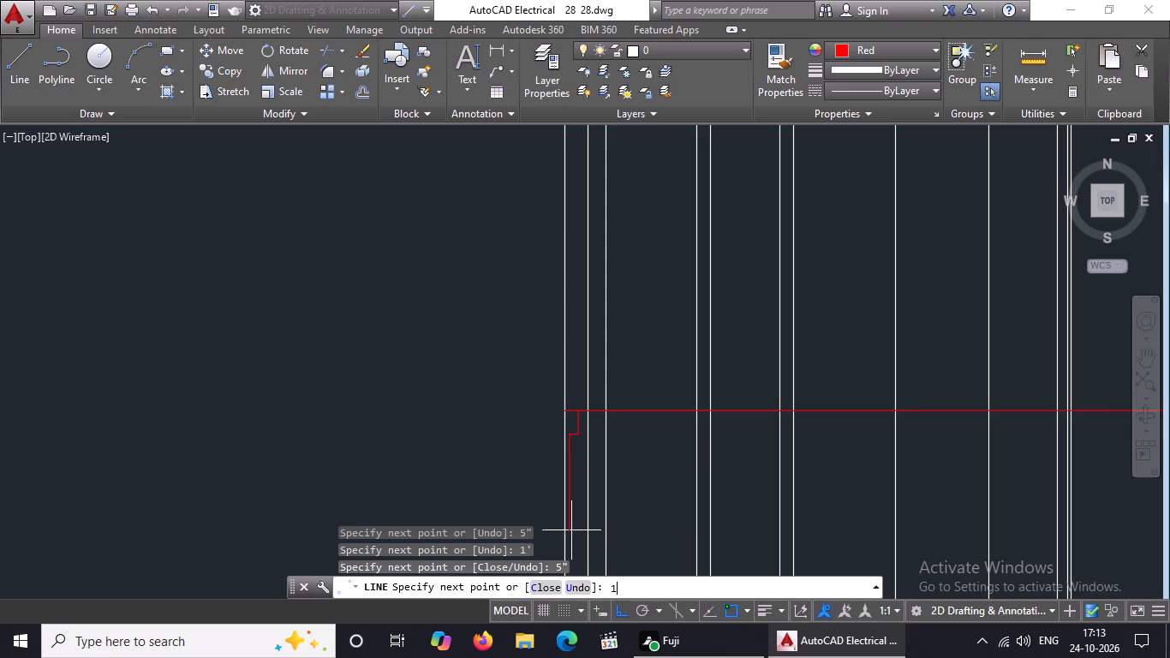
{"action": "key", "text": "period"}
{"action": "key", "text": "5"}
{"action": "key", "text": "apostrophe"}
{"action": "key", "text": "Return"}
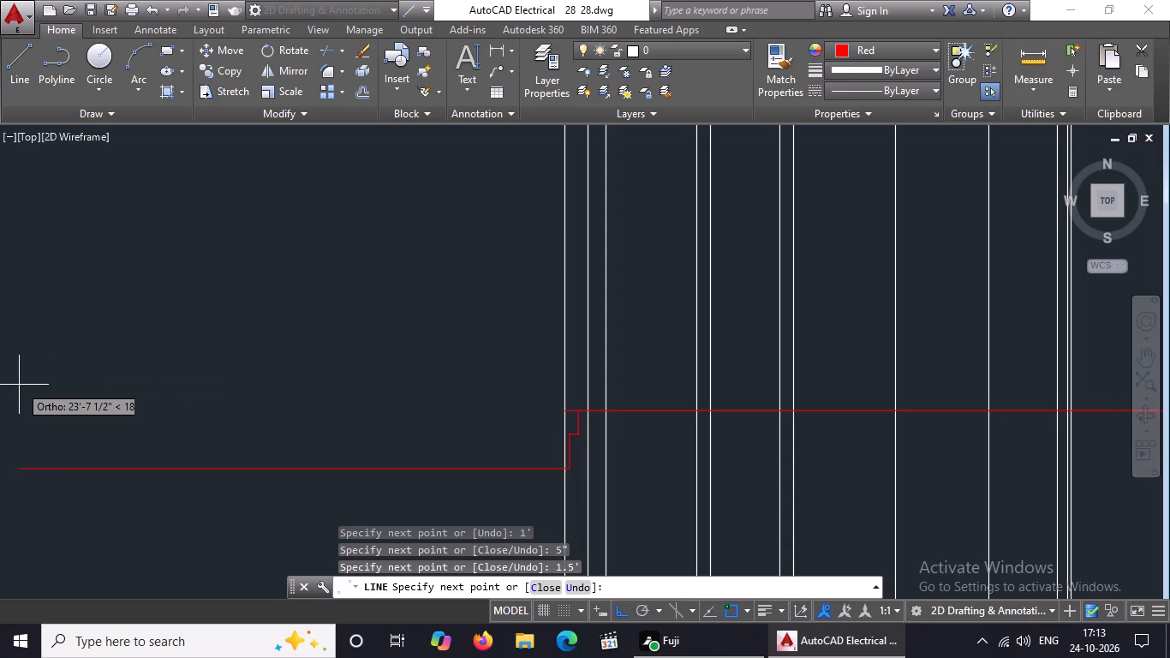
{"action": "type", "text": "5\""}
{"action": "key", "text": "Return"}
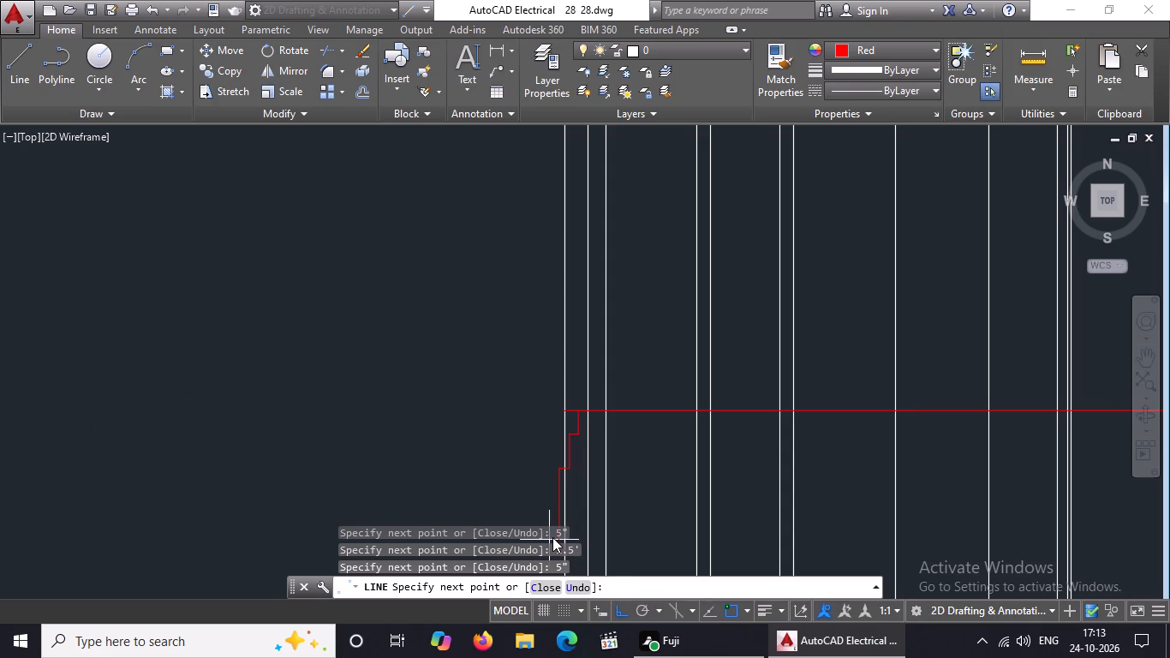
{"action": "type", "text": "2'"}
{"action": "key", "text": "Return"}
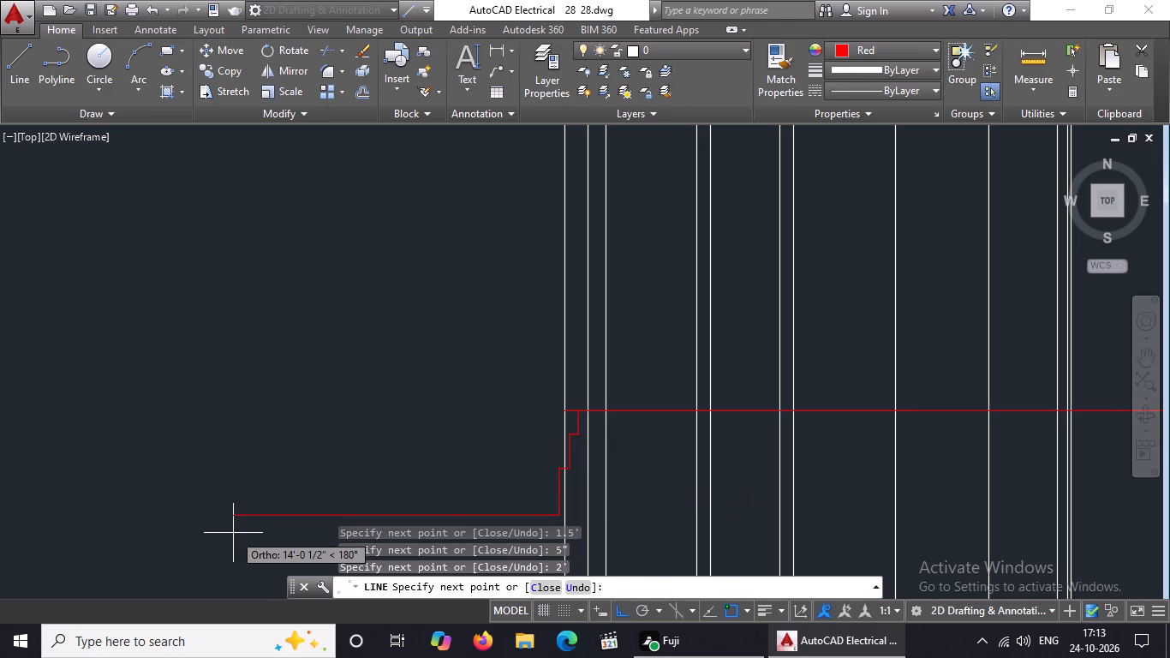
Finish the left footing profile with a bottom step going 5" left and 5" down.
{"action": "key", "text": "5"}
{"action": "key", "text": "shift+quotedbl"}
{"action": "key", "text": "Return"}
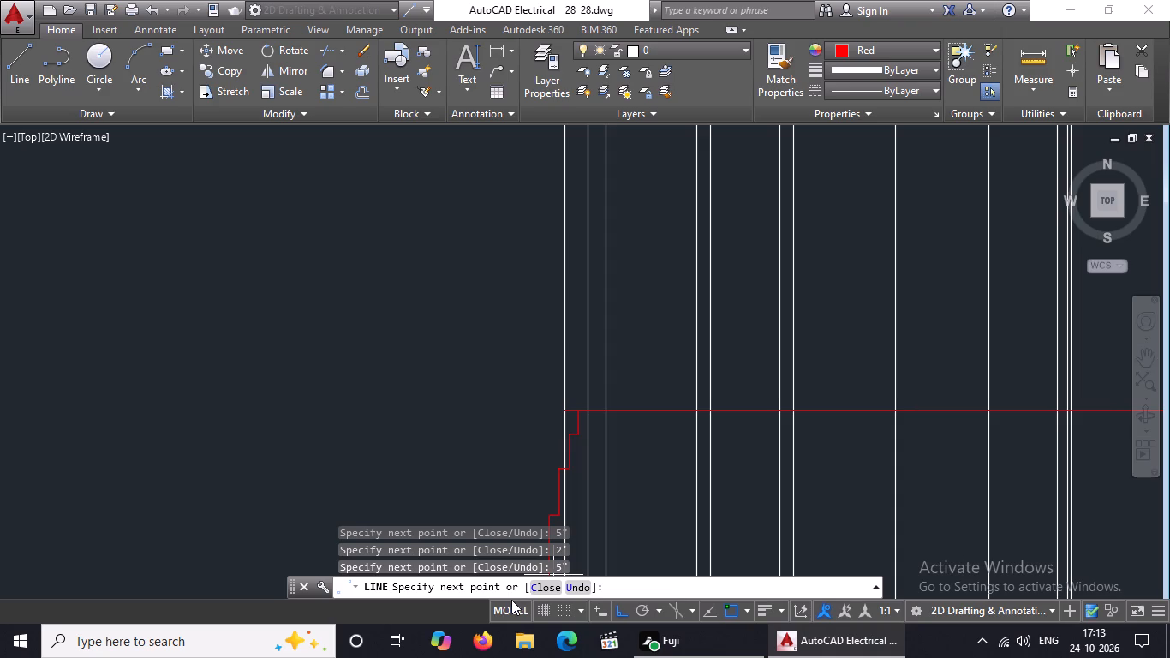
{"action": "type", "text": "5\""}
{"action": "key", "text": "Return"}
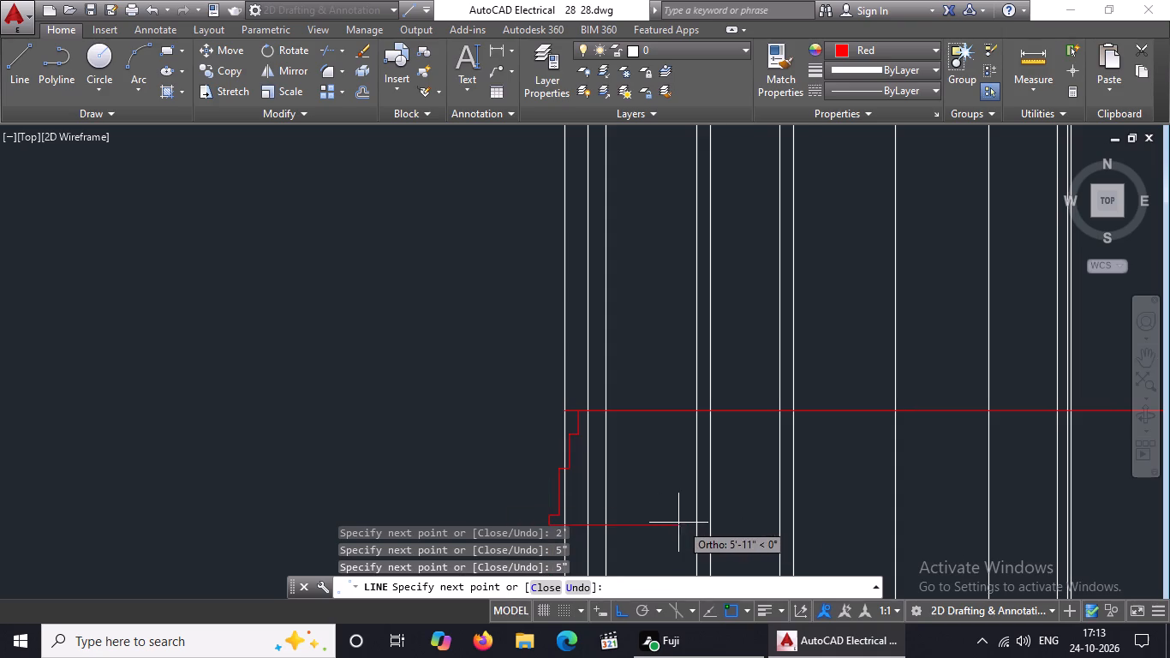
{"action": "key", "text": "Escape"}
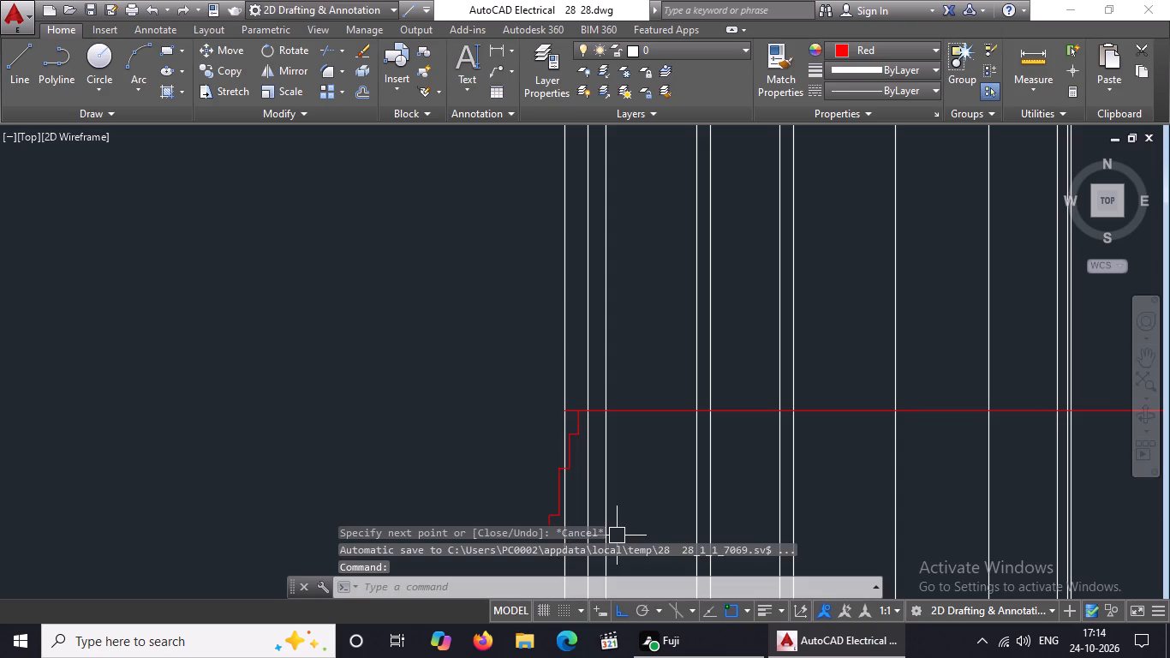
Mirror the left stepped footing profile about a vertical axis on the left wall's inner-face construction line, keeping the original.
{"action": "left_click", "coordinate": [291, 68]}
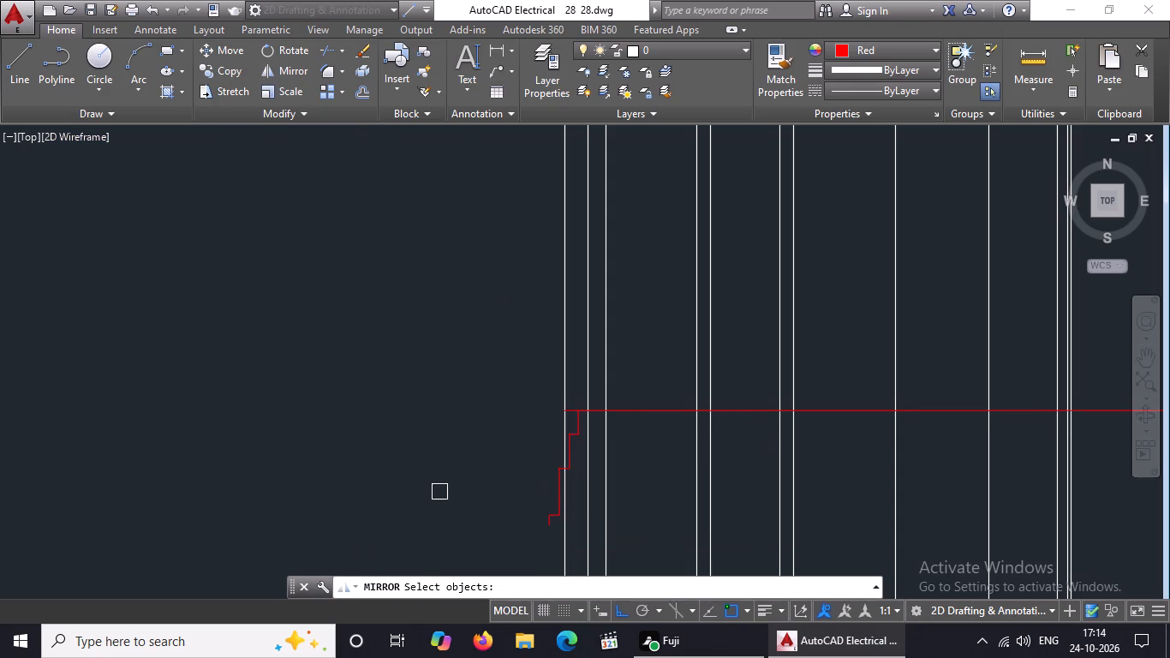
{"action": "key", "text": "Escape"}
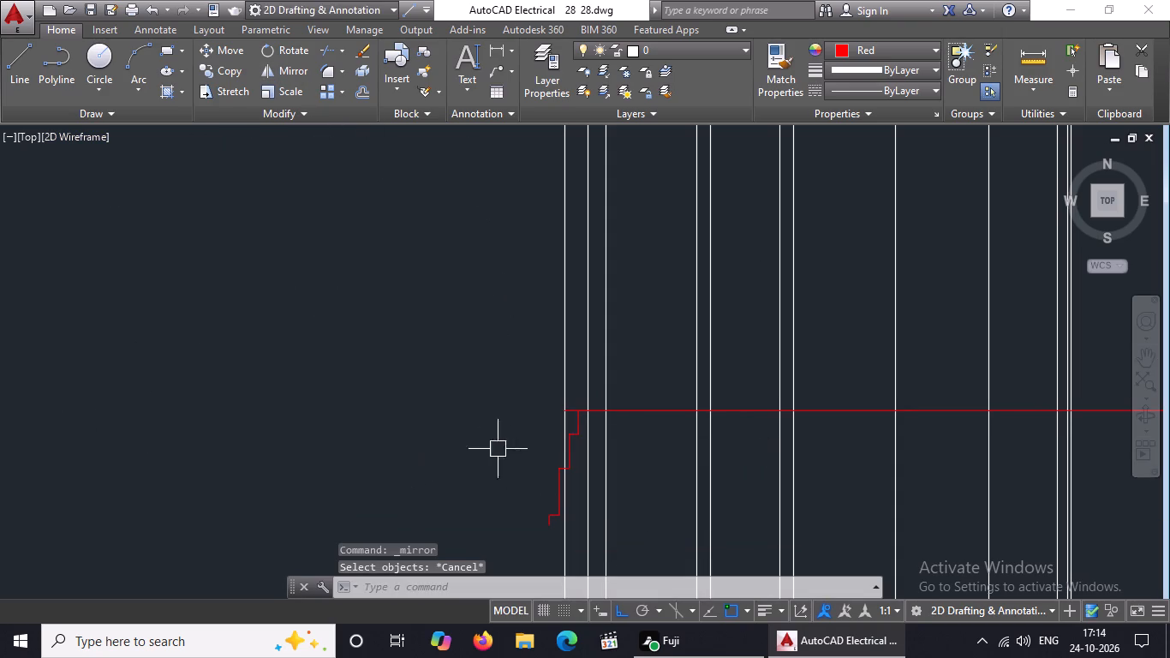
{"action": "left_click", "coordinate": [487, 353]}
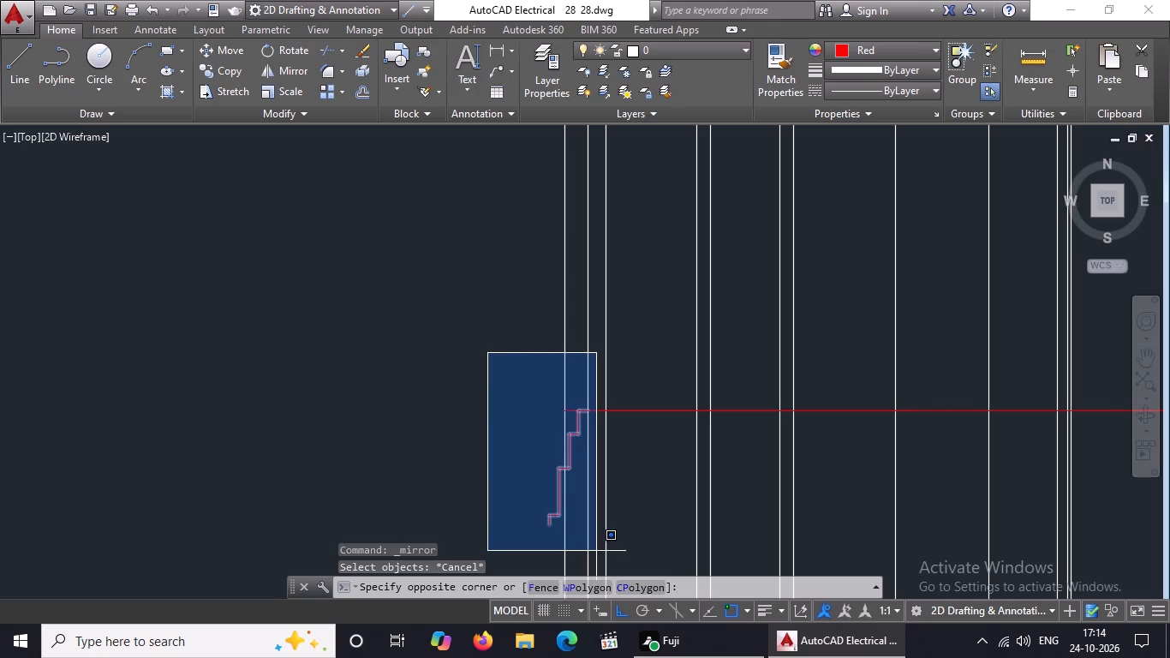
{"action": "left_click", "coordinate": [597, 551]}
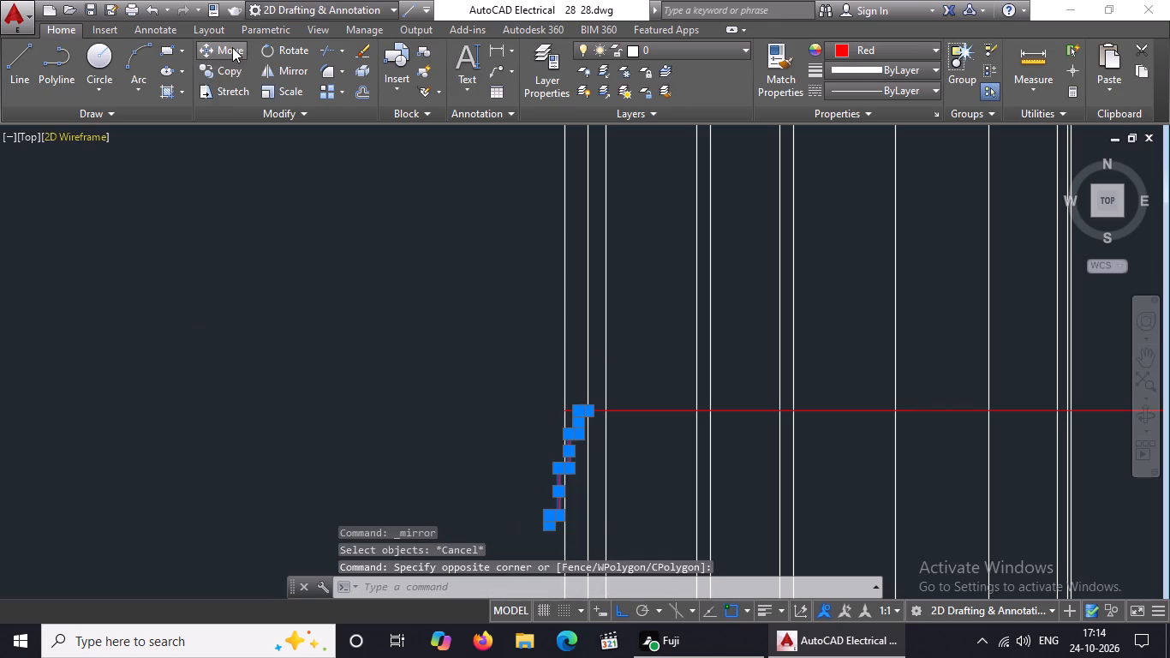
{"action": "left_click", "coordinate": [285, 67]}
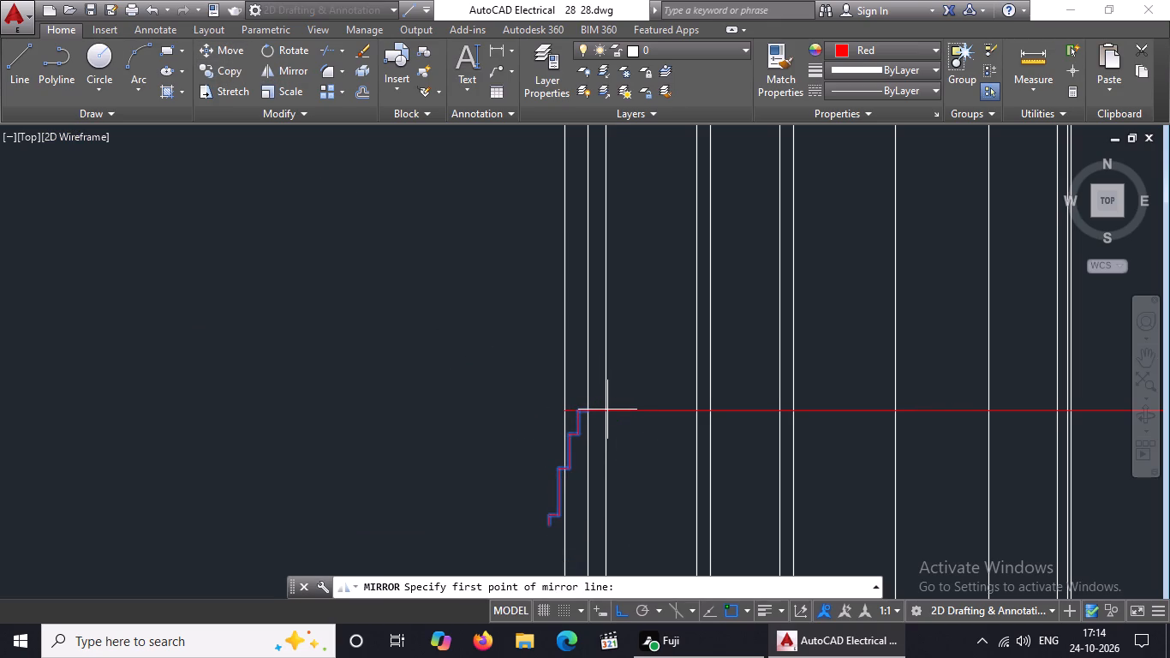
{"action": "left_click", "coordinate": [606, 410]}
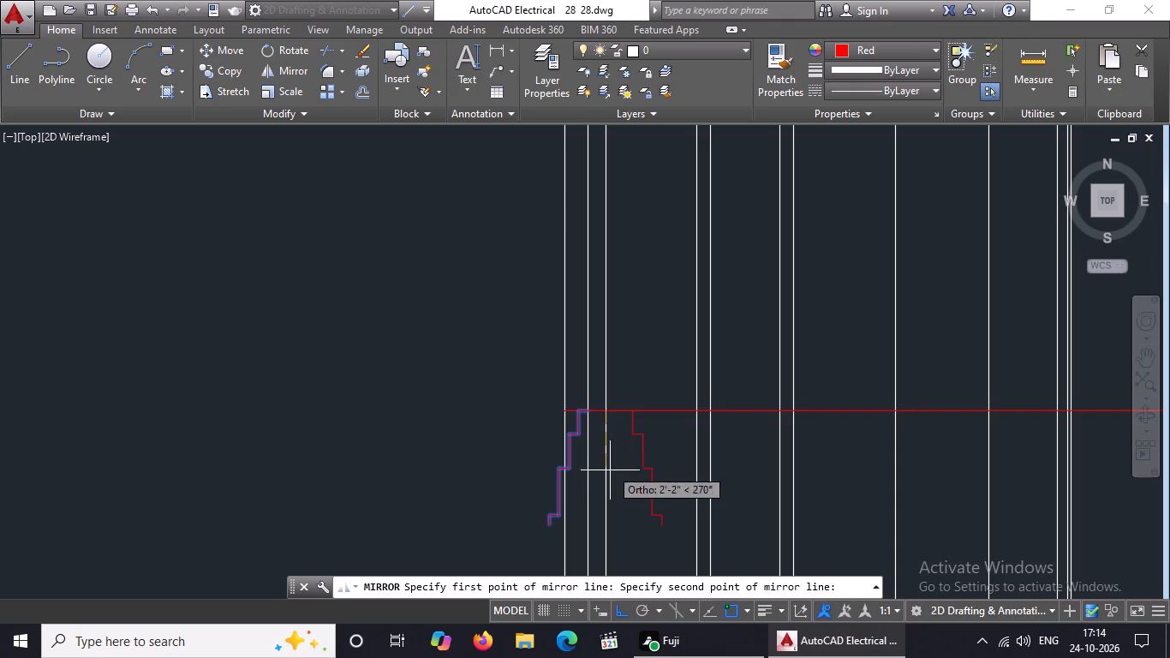
{"action": "left_click", "coordinate": [606, 539]}
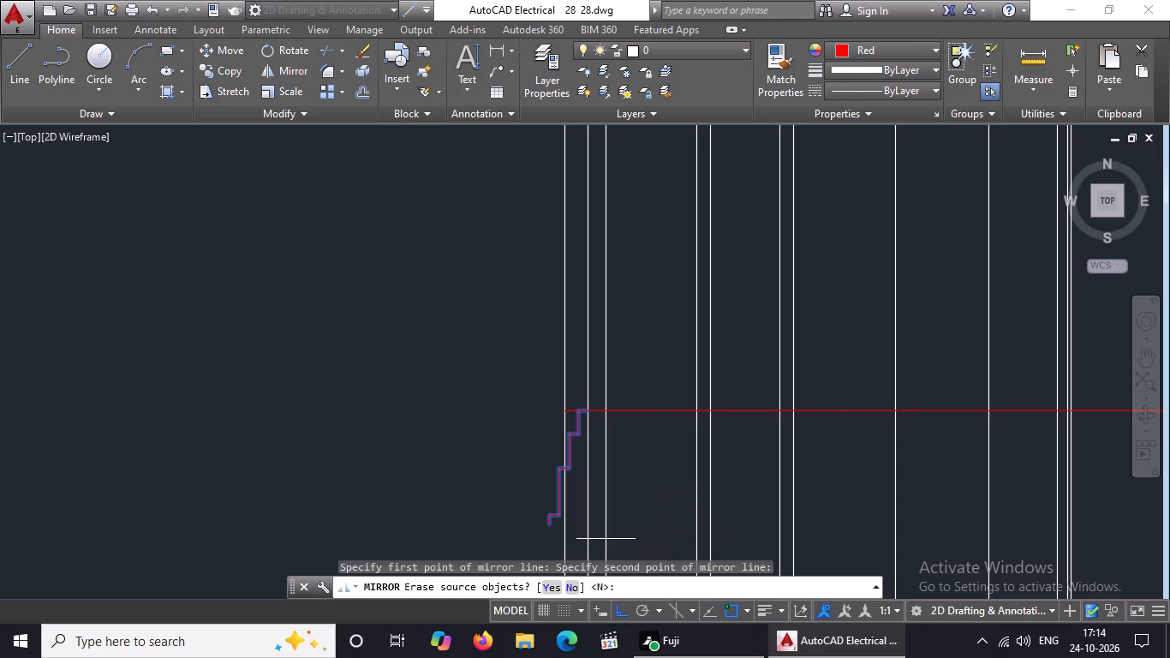
{"action": "key", "text": "n"}
{"action": "key", "text": "Return"}
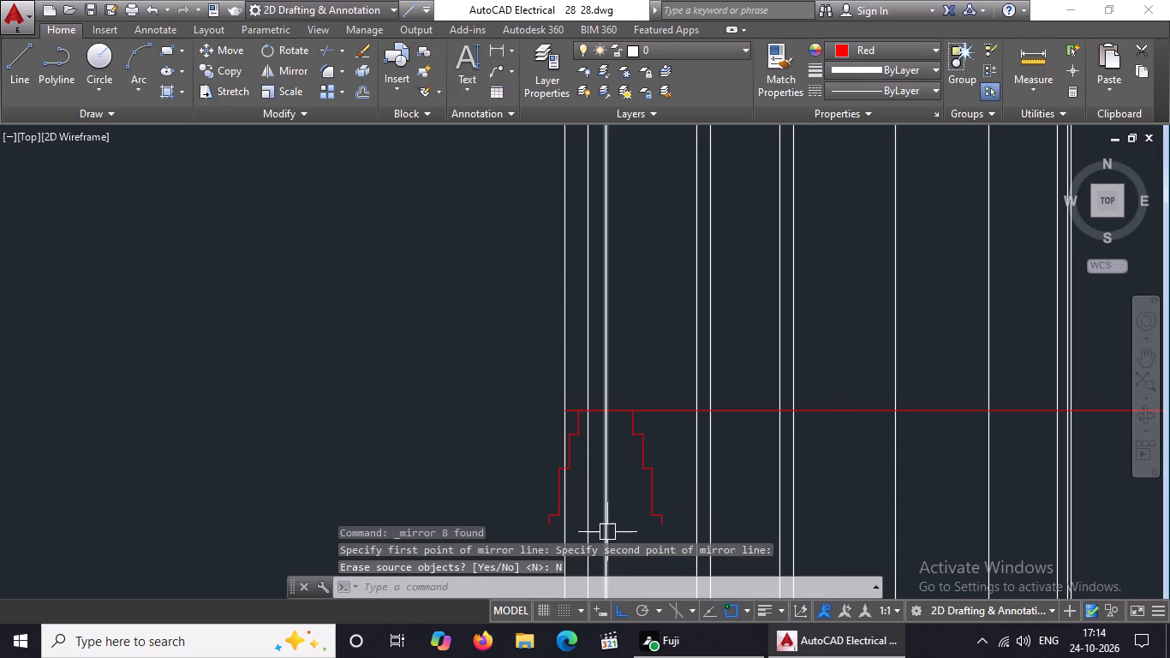
Move the mirrored footing half along the red ground line until its top end meets the left wall's inner-face construction line.
{"action": "scroll", "coordinate": [647, 451], "scroll_direction": "up", "scroll_amount": 1}
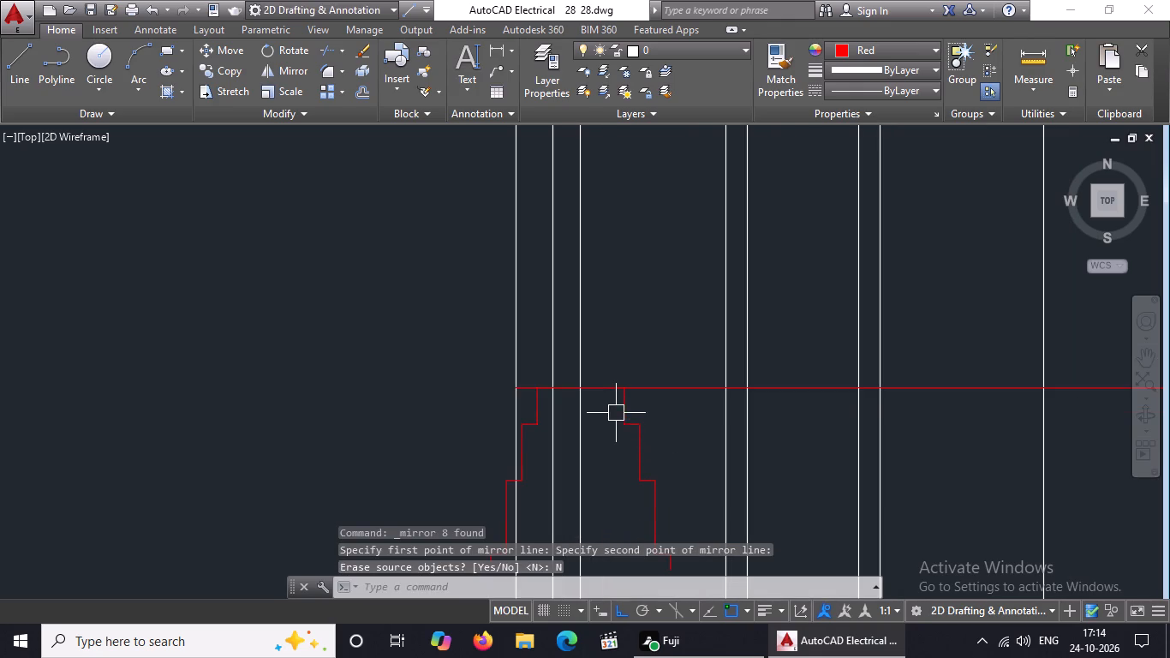
{"action": "scroll", "coordinate": [611, 374], "scroll_direction": "up", "scroll_amount": 3}
{"action": "scroll", "coordinate": [612, 373], "scroll_direction": "down", "scroll_amount": 4}
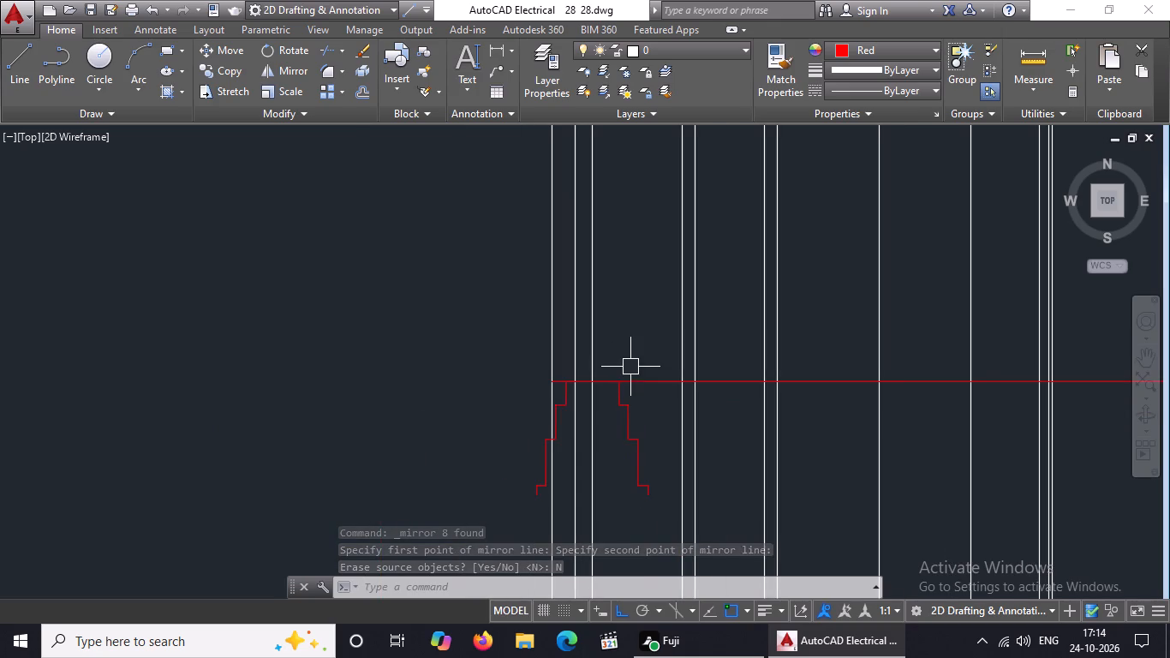
{"action": "left_click", "coordinate": [600, 363]}
{"action": "left_click", "coordinate": [670, 512]}
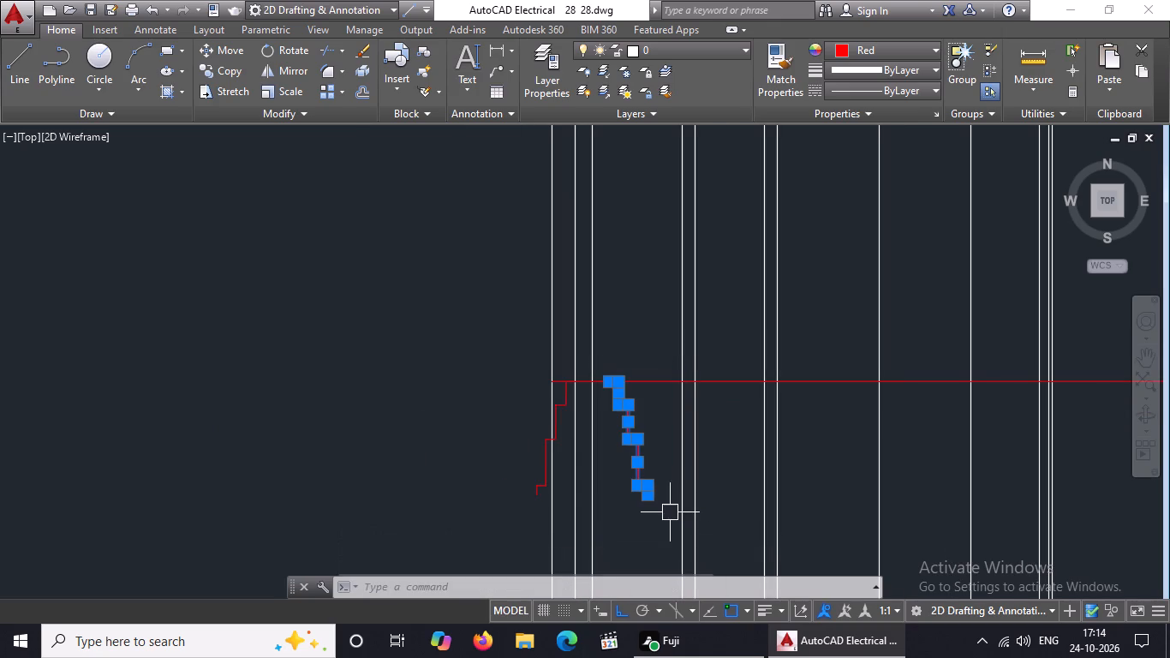
{"action": "left_click", "coordinate": [214, 46]}
{"action": "scroll", "coordinate": [618, 368], "scroll_direction": "up", "scroll_amount": 2}
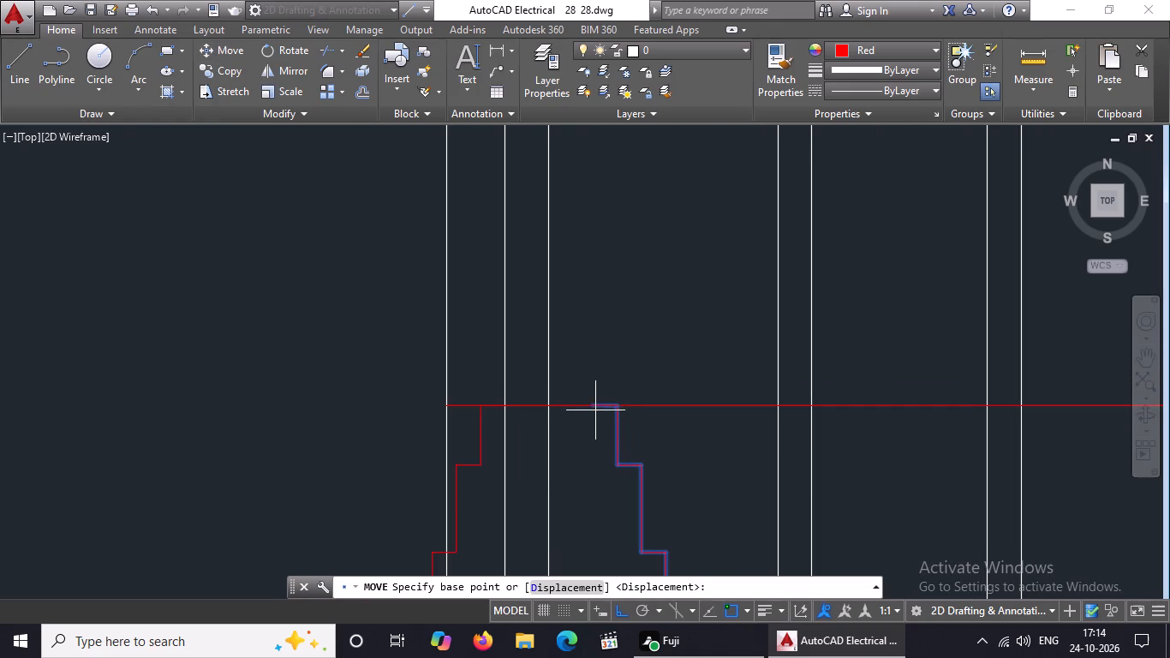
{"action": "left_click", "coordinate": [594, 403]}
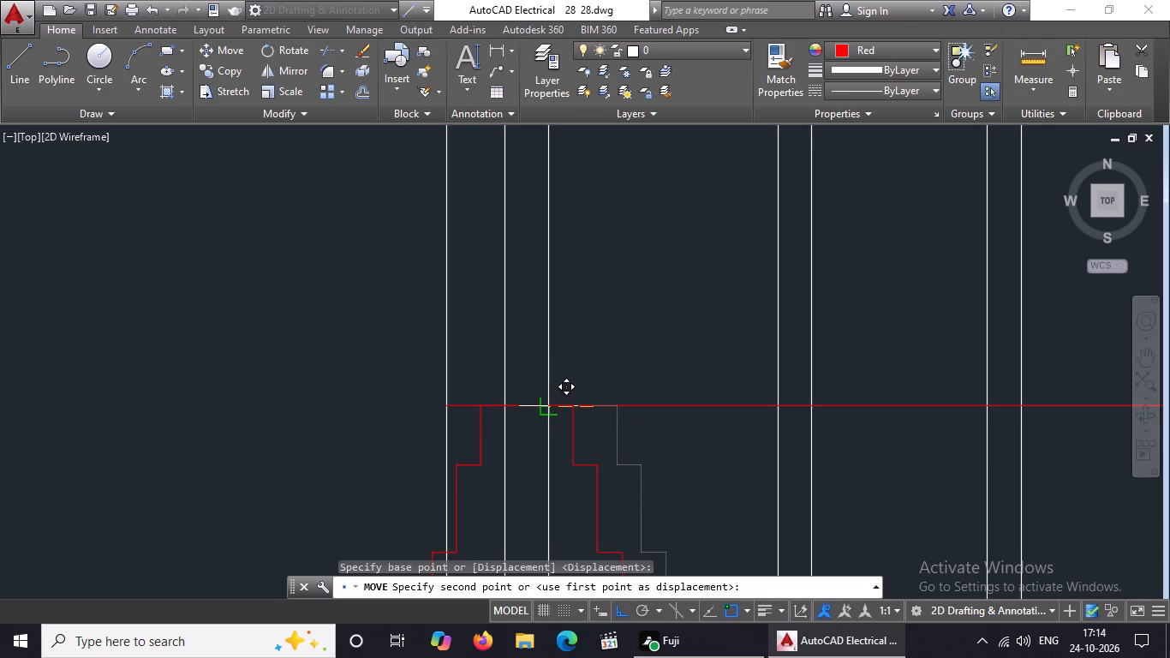
{"action": "left_click", "coordinate": [549, 407]}
{"action": "scroll", "coordinate": [557, 406], "scroll_direction": "down", "scroll_amount": 3}
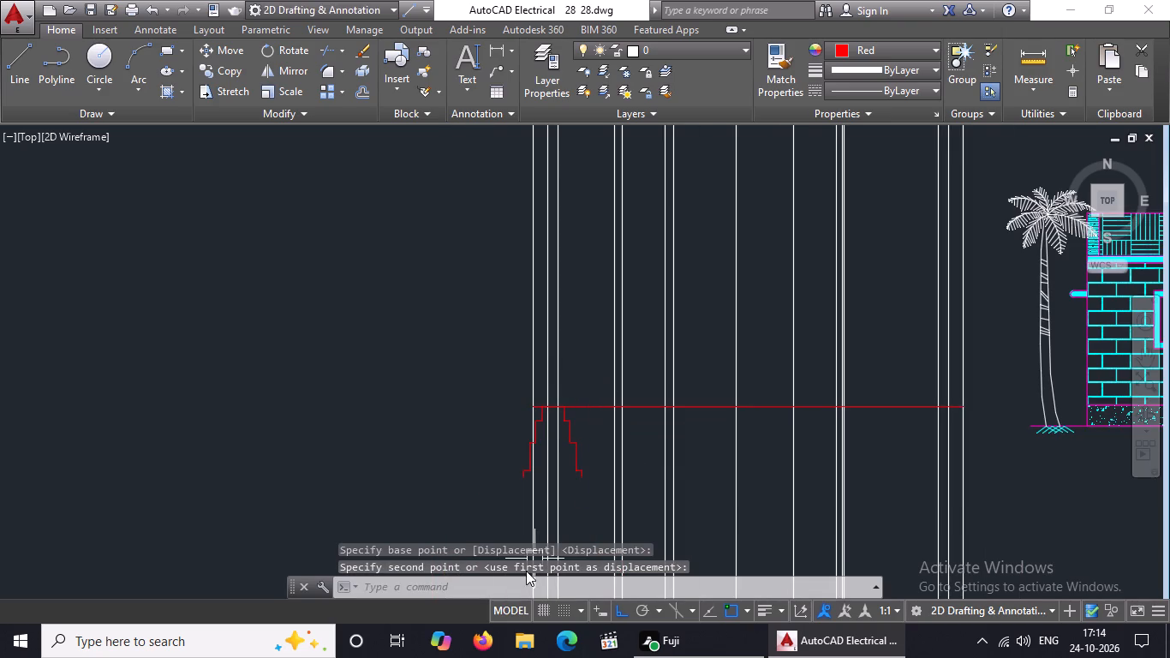
{"action": "key", "text": "Escape"}
Close the base of the left footing with a horizontal line between the bottom ends of its two stepped sides.
{"action": "key", "text": "l"}
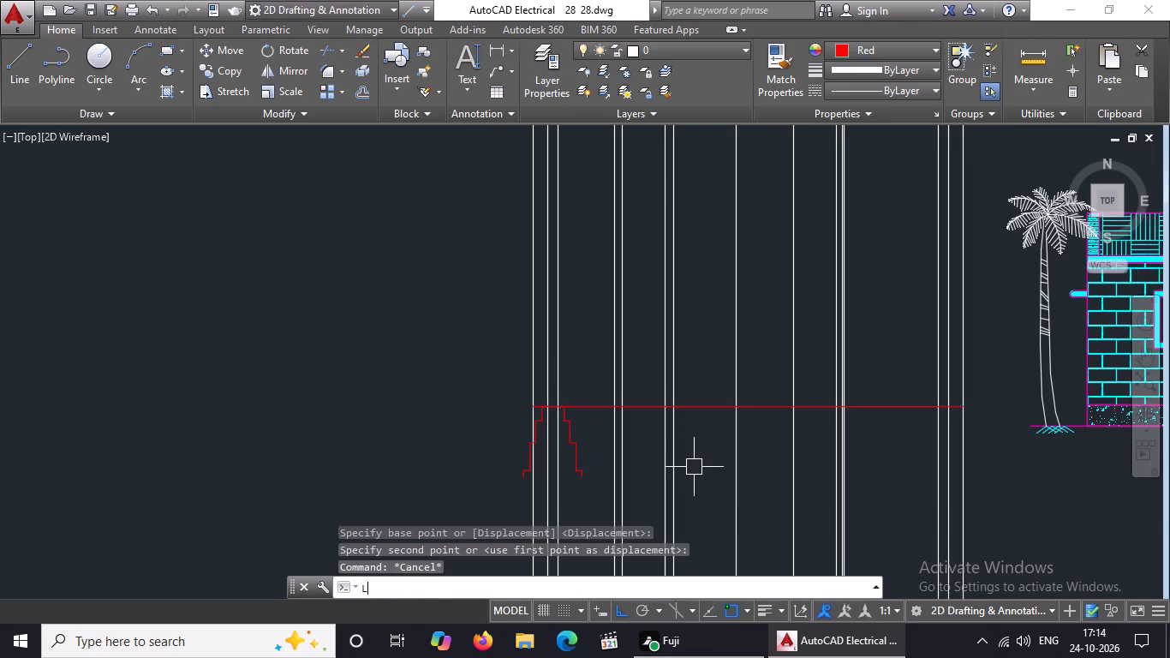
{"action": "key", "text": "Return"}
{"action": "scroll", "coordinate": [518, 468], "scroll_direction": "up", "scroll_amount": 4}
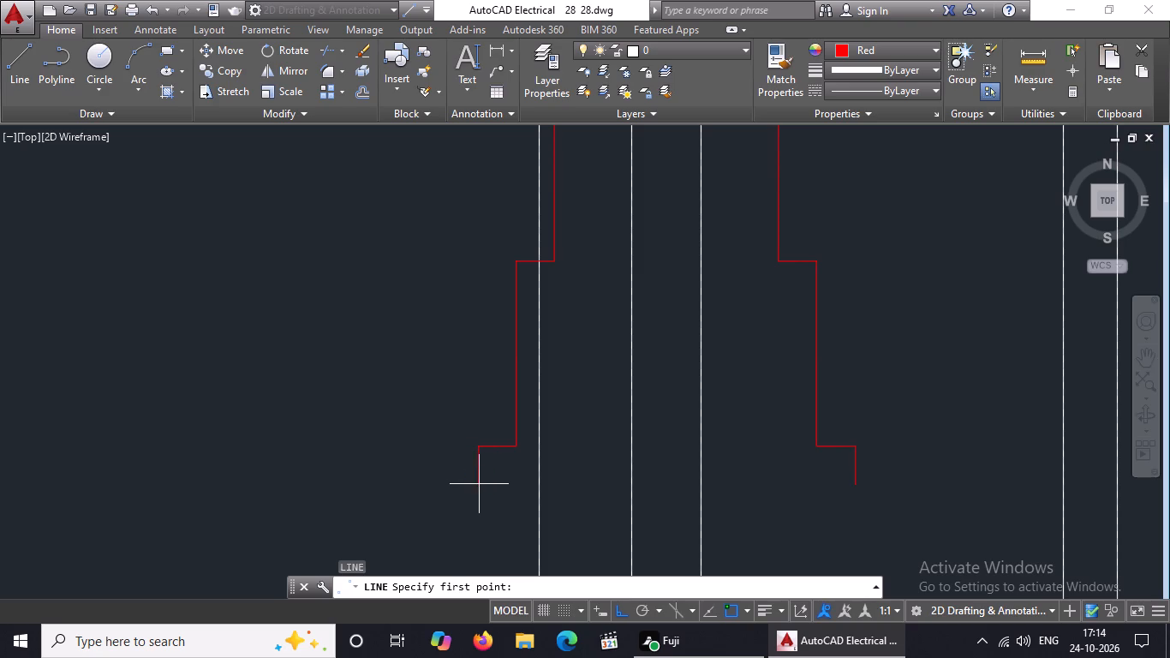
{"action": "left_click", "coordinate": [481, 482]}
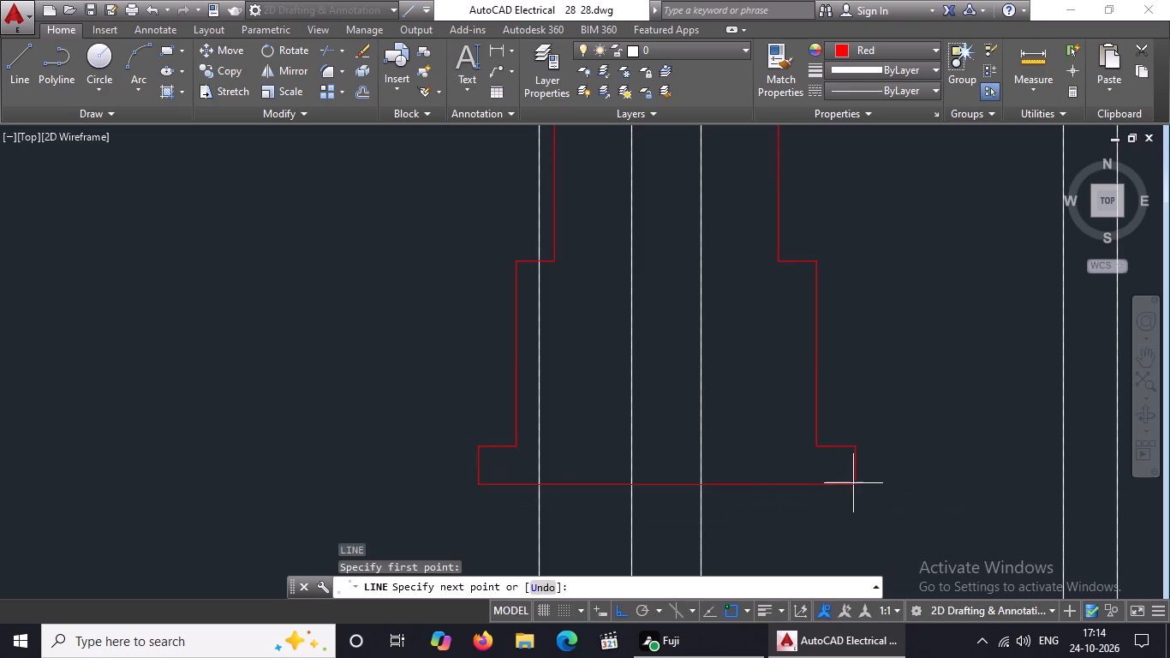
{"action": "left_click", "coordinate": [857, 488]}
{"action": "scroll", "coordinate": [915, 483], "scroll_direction": "down", "scroll_amount": 2}
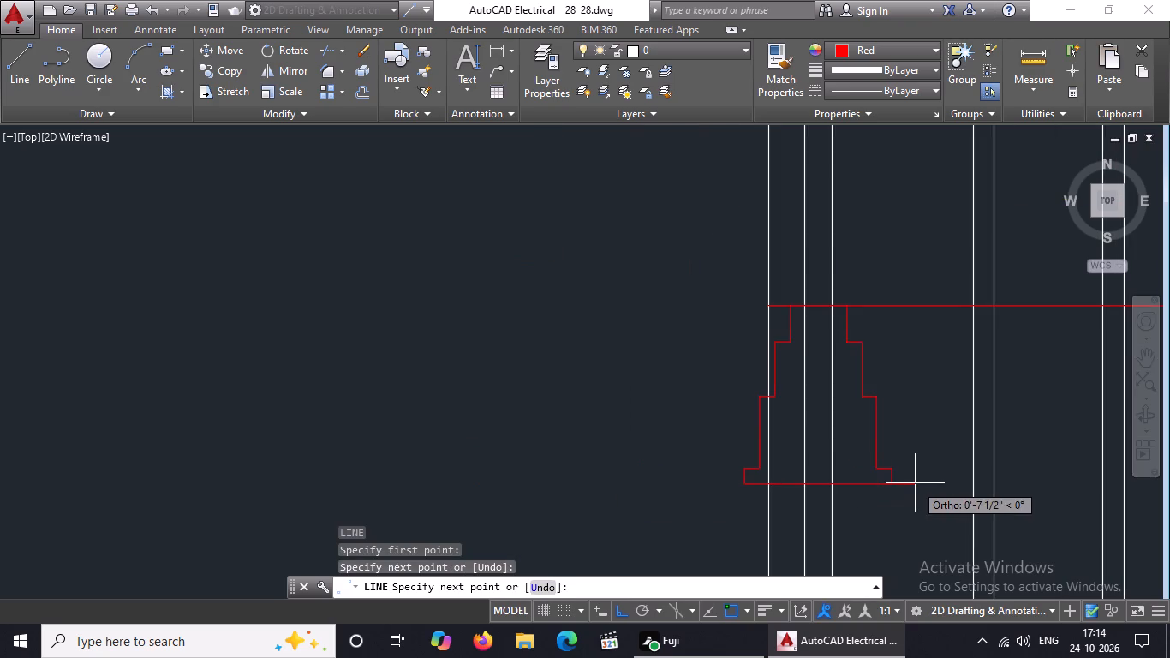
{"action": "key", "text": "Escape"}
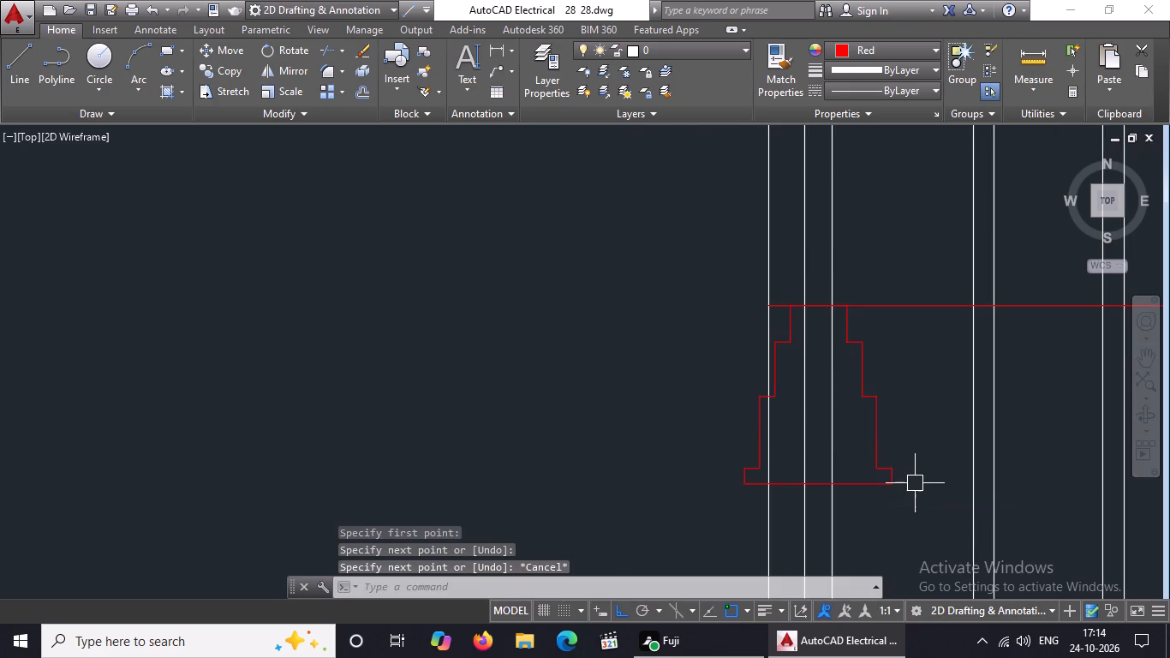
Add a vertical construction line through the bedroom-side face of the wall between the front bedroom and the verandah, at the door.
{"action": "scroll", "coordinate": [902, 423], "scroll_direction": "down", "scroll_amount": 2}
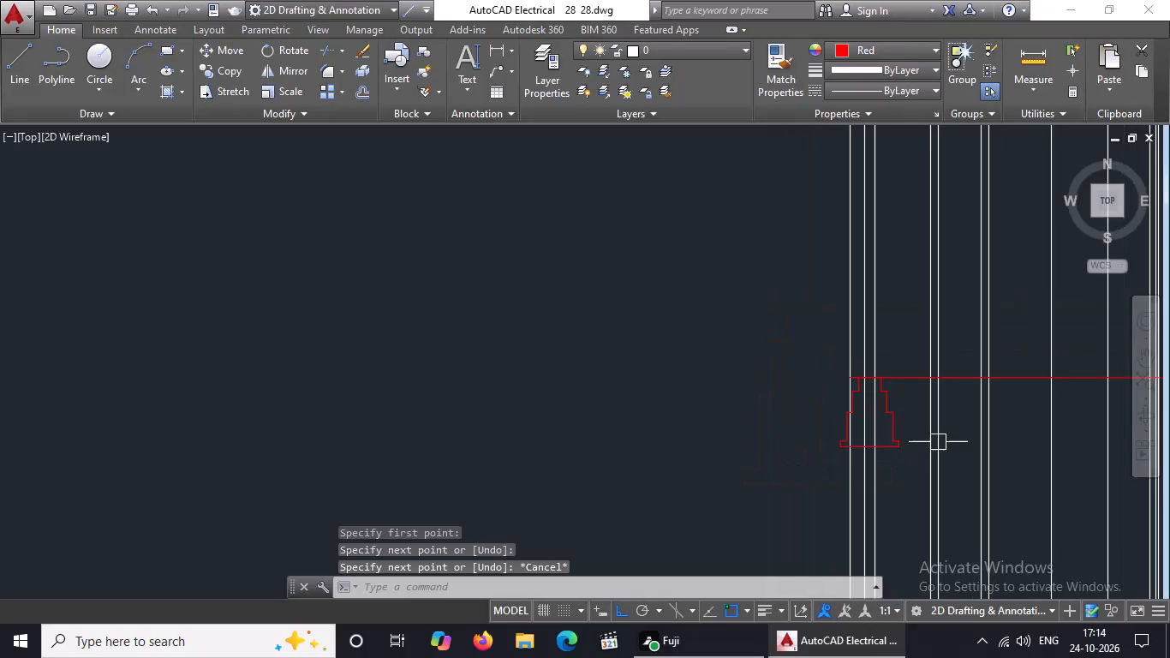
{"action": "scroll", "coordinate": [935, 443], "scroll_direction": "down", "scroll_amount": 2}
{"action": "middle_click_drag", "start_coordinate": [992, 445], "coordinate": [795, 416]}
{"action": "scroll", "coordinate": [761, 423], "scroll_direction": "up", "scroll_amount": 2}
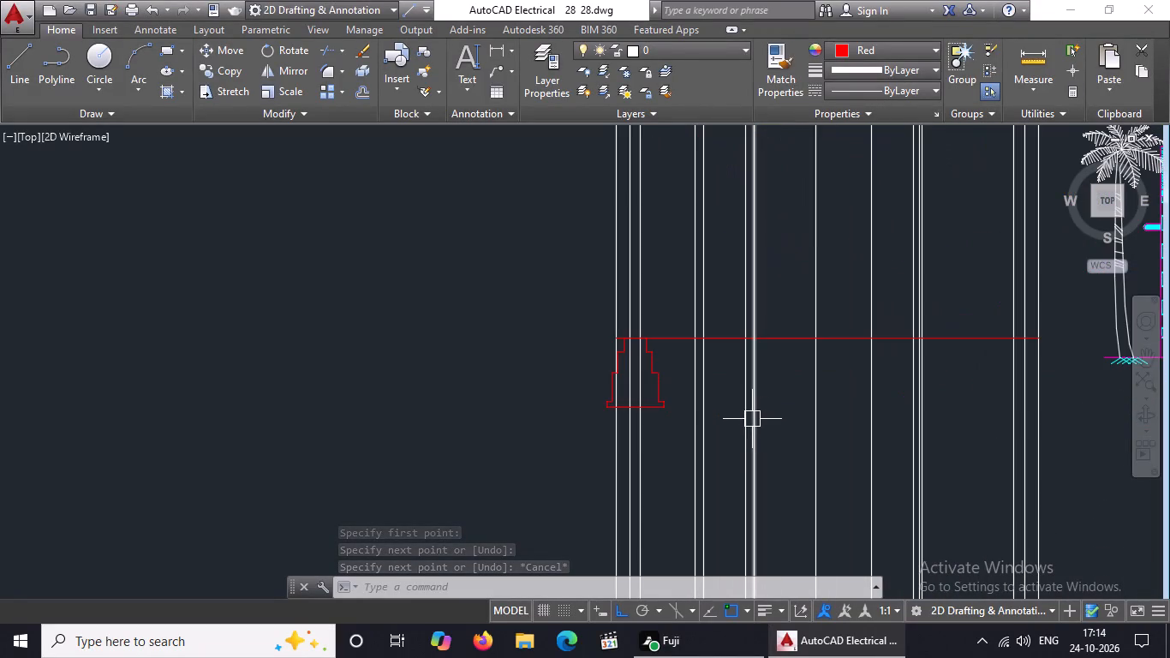
{"action": "scroll", "coordinate": [751, 419], "scroll_direction": "down", "scroll_amount": 2}
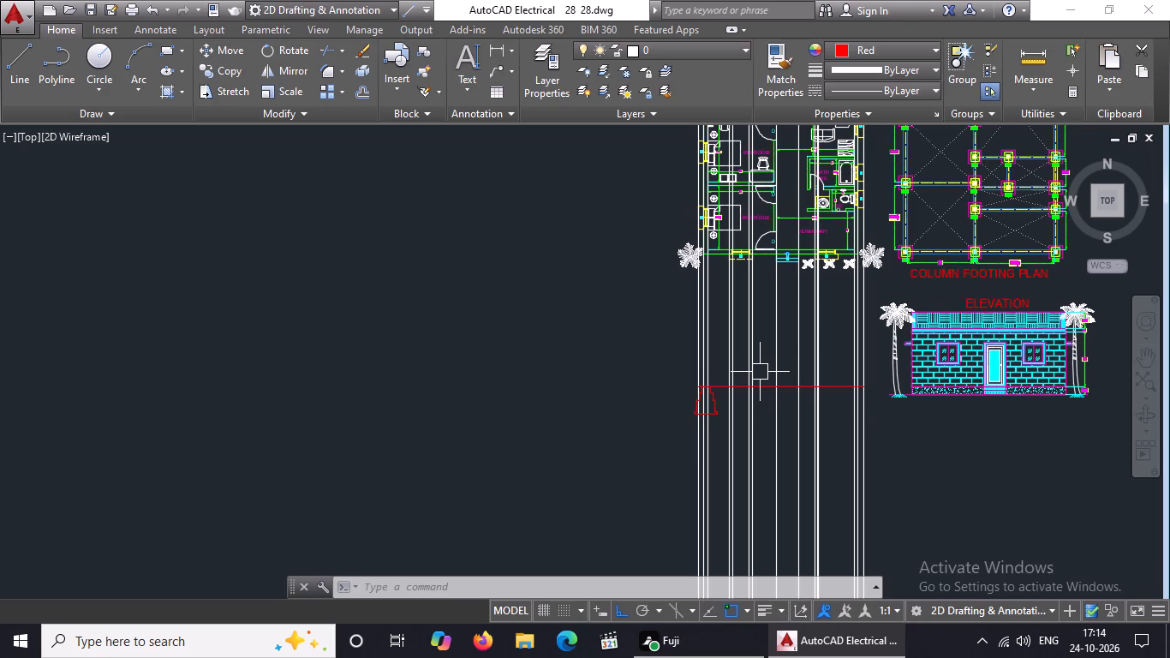
{"action": "scroll", "coordinate": [761, 282], "scroll_direction": "up", "scroll_amount": 2}
{"action": "scroll", "coordinate": [761, 271], "scroll_direction": "down", "scroll_amount": 2}
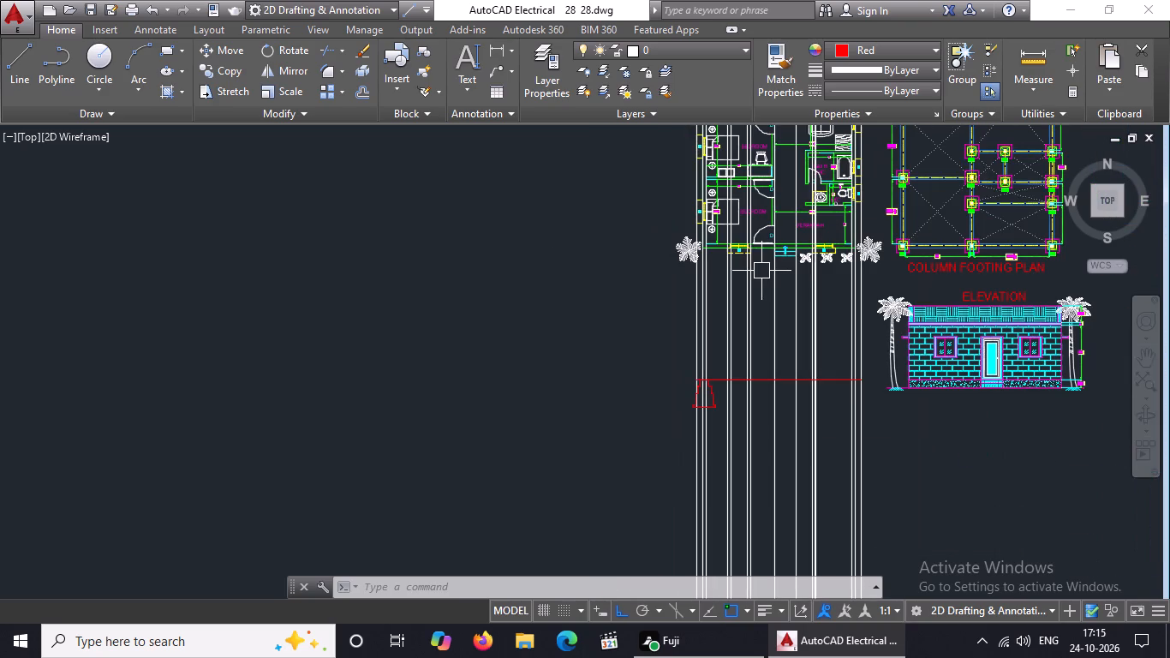
{"action": "key", "text": "Escape"}
{"action": "type", "text": "XL"}
{"action": "key", "text": "Return"}
{"action": "key", "text": "v"}
{"action": "key", "text": "Return"}
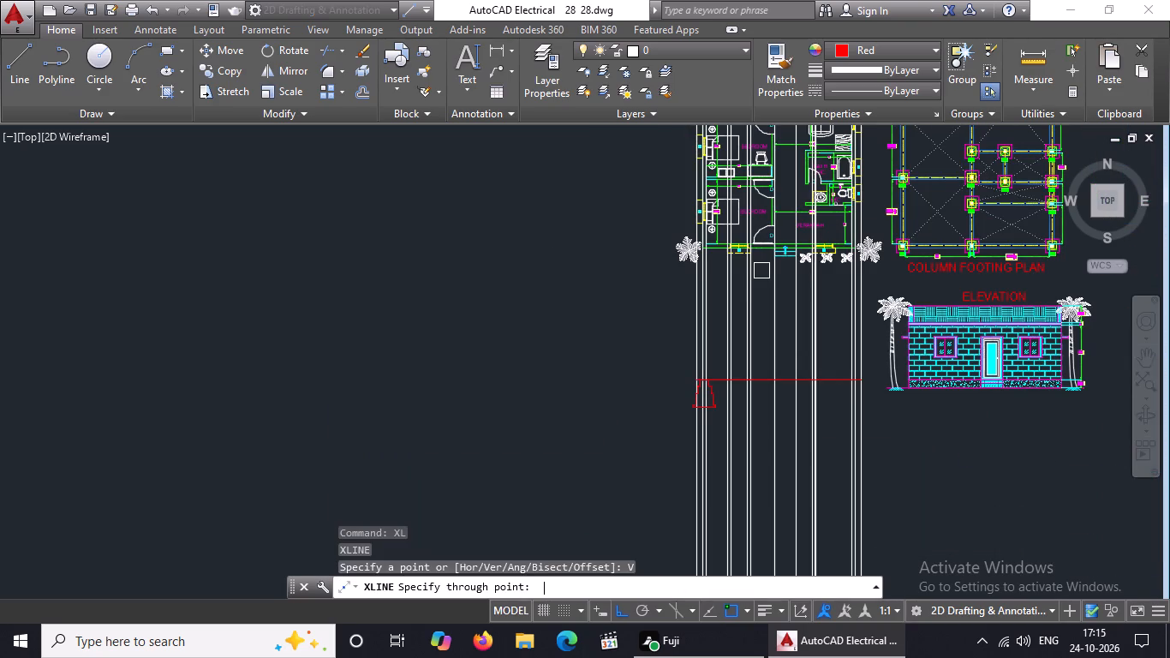
{"action": "scroll", "coordinate": [776, 214], "scroll_direction": "up", "scroll_amount": 6}
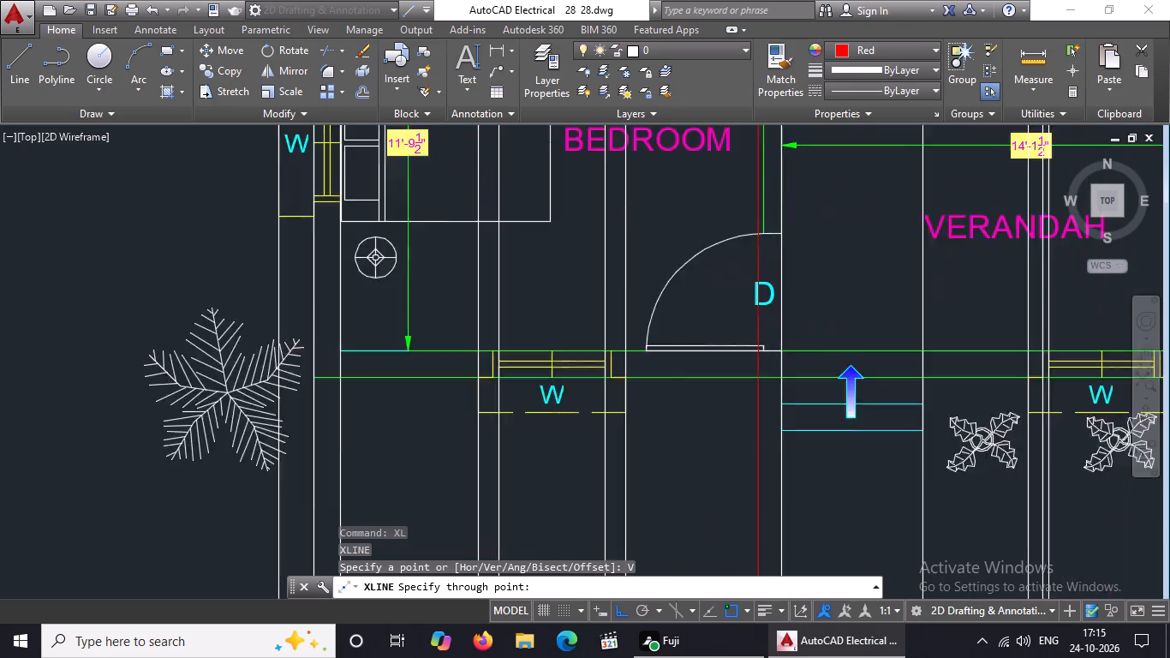
{"action": "left_click", "coordinate": [765, 226]}
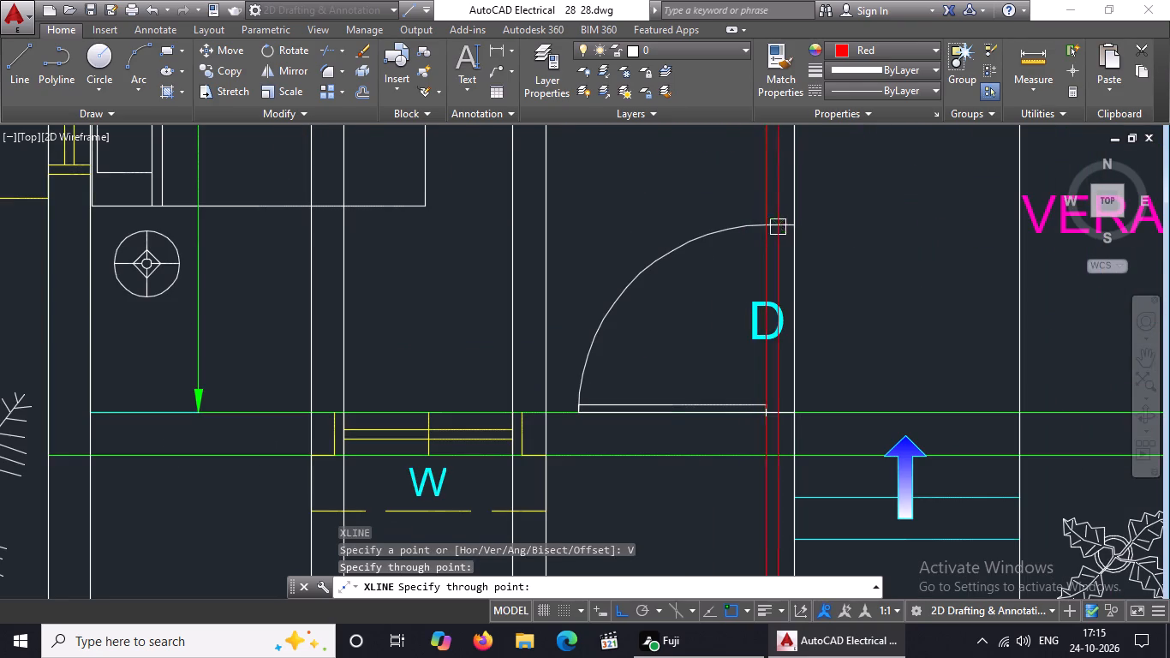
{"action": "scroll", "coordinate": [785, 248], "scroll_direction": "down", "scroll_amount": 4}
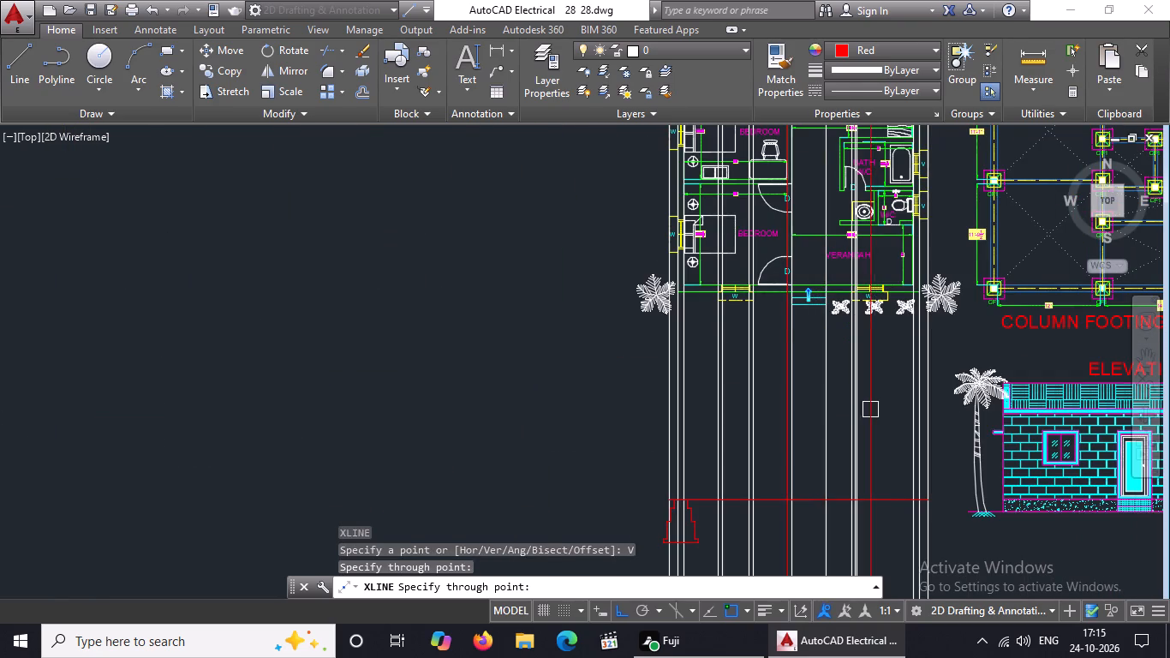
{"action": "scroll", "coordinate": [847, 392], "scroll_direction": "down", "scroll_amount": 2}
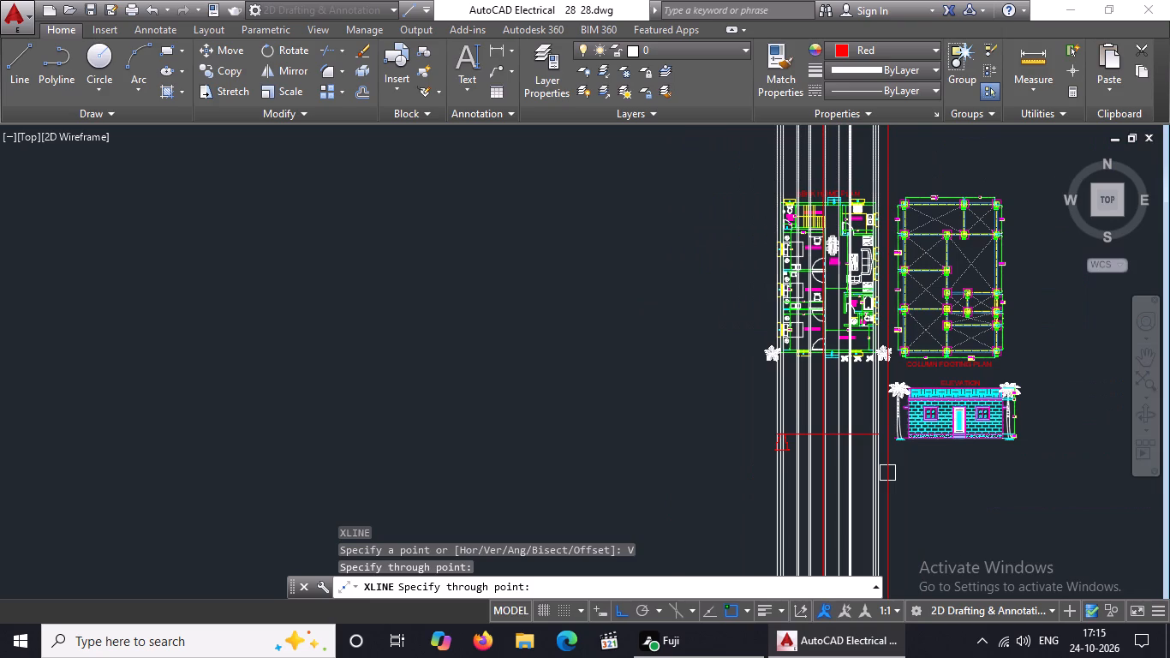
{"action": "key", "text": "Escape"}
Copy the left stepped footing along the red ground line to the middle red construction line and the right wall's inner-face construction line.
{"action": "scroll", "coordinate": [817, 458], "scroll_direction": "up", "scroll_amount": 1}
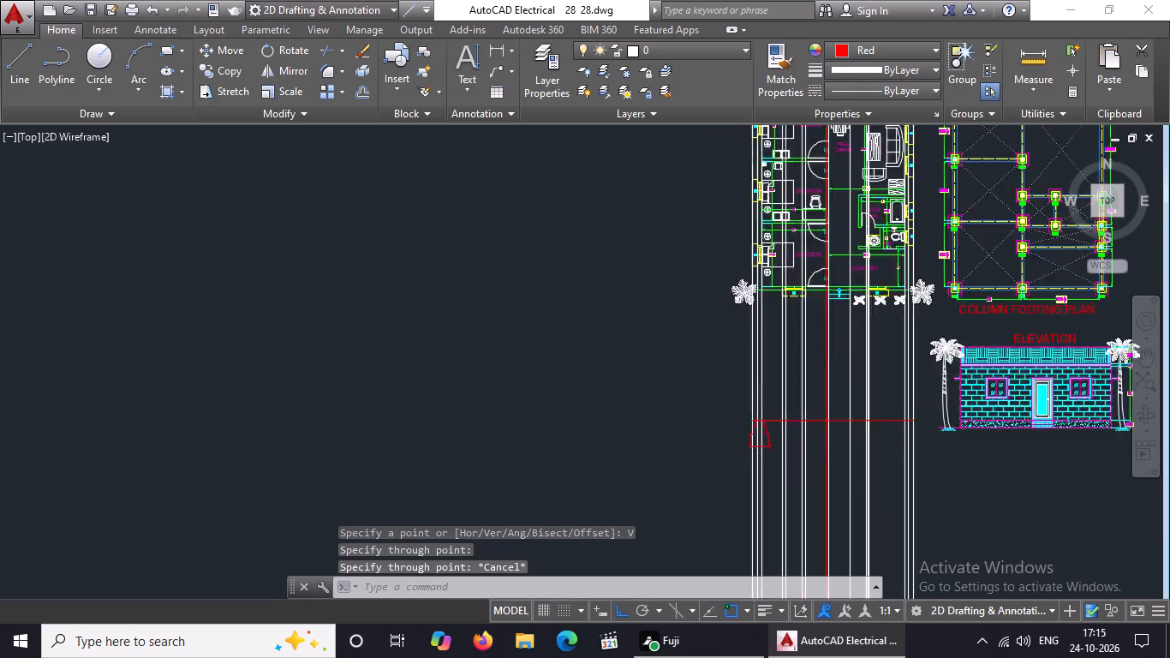
{"action": "scroll", "coordinate": [817, 458], "scroll_direction": "up", "scroll_amount": 3}
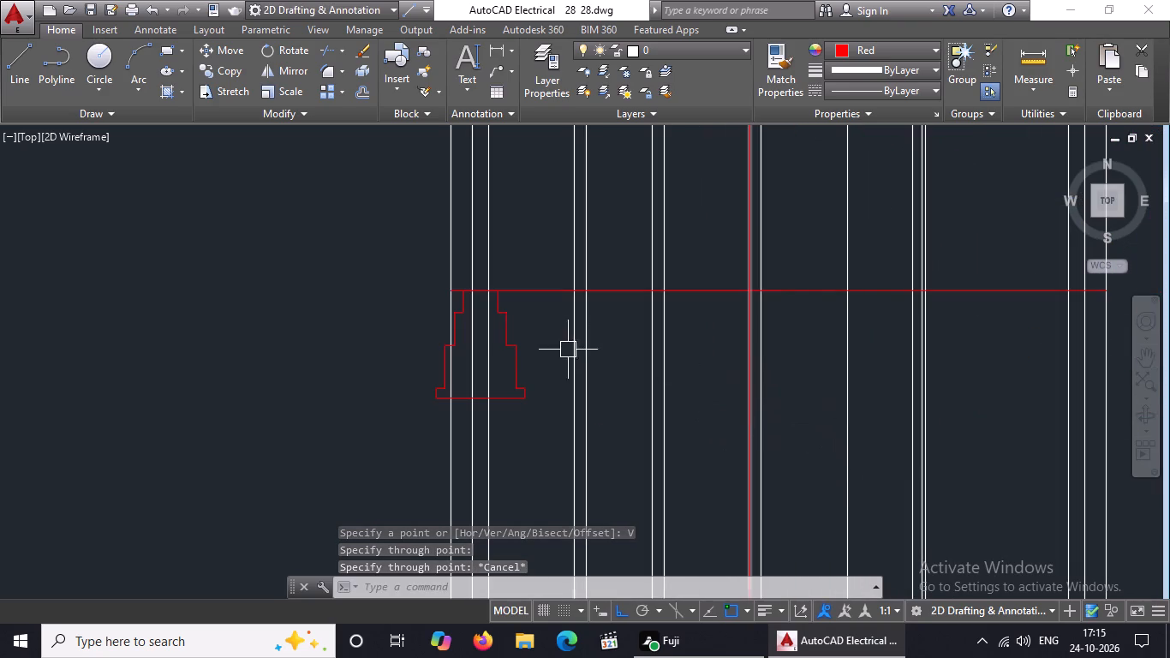
{"action": "left_click", "coordinate": [393, 254]}
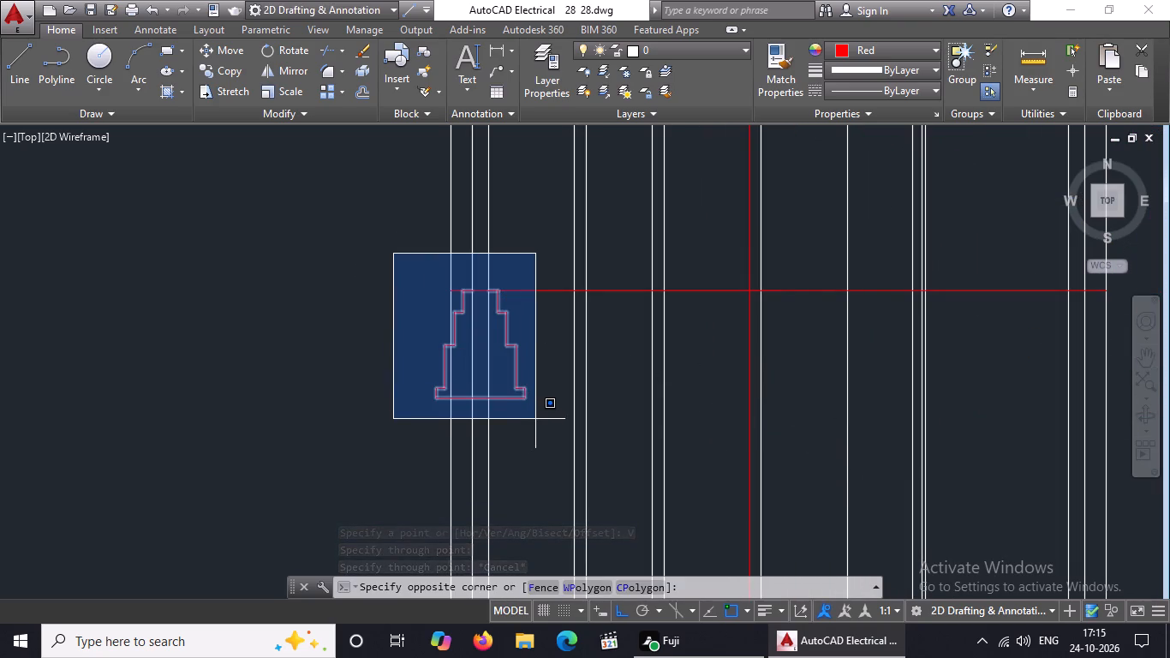
{"action": "left_click", "coordinate": [535, 419]}
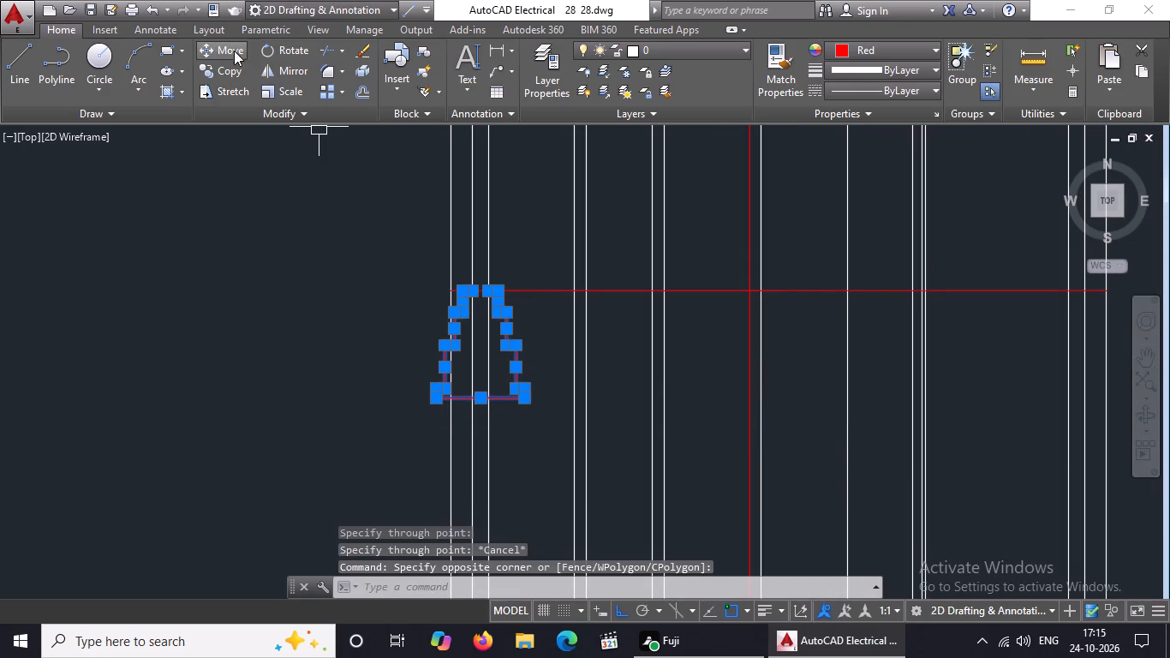
{"action": "left_click", "coordinate": [225, 67]}
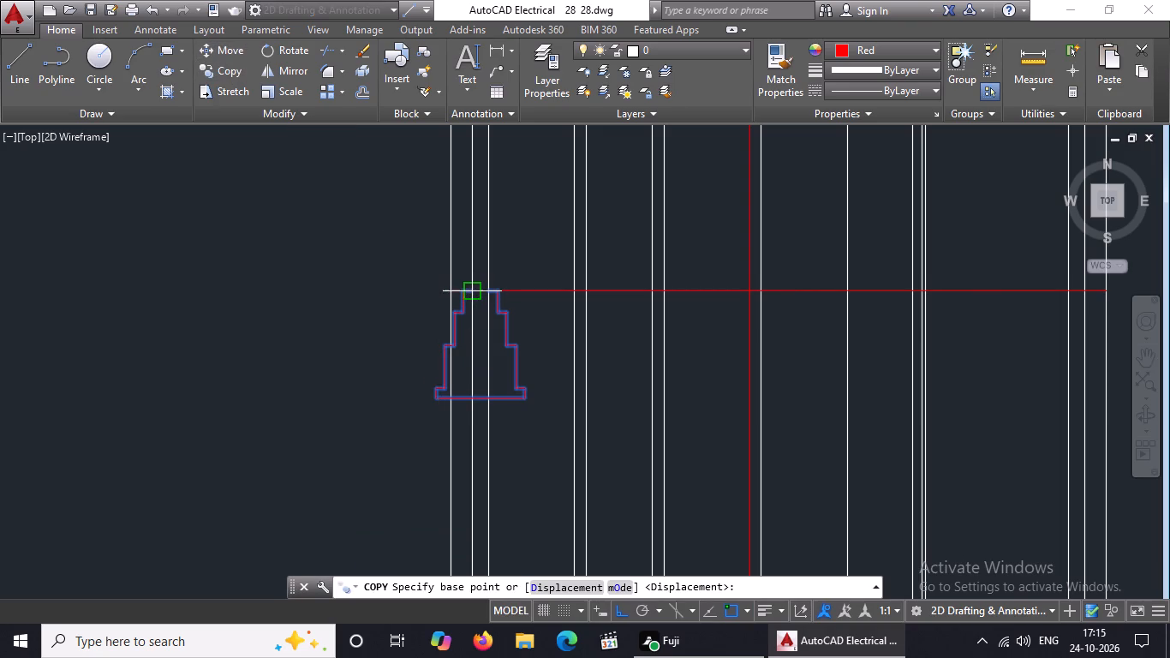
{"action": "left_click", "coordinate": [471, 288]}
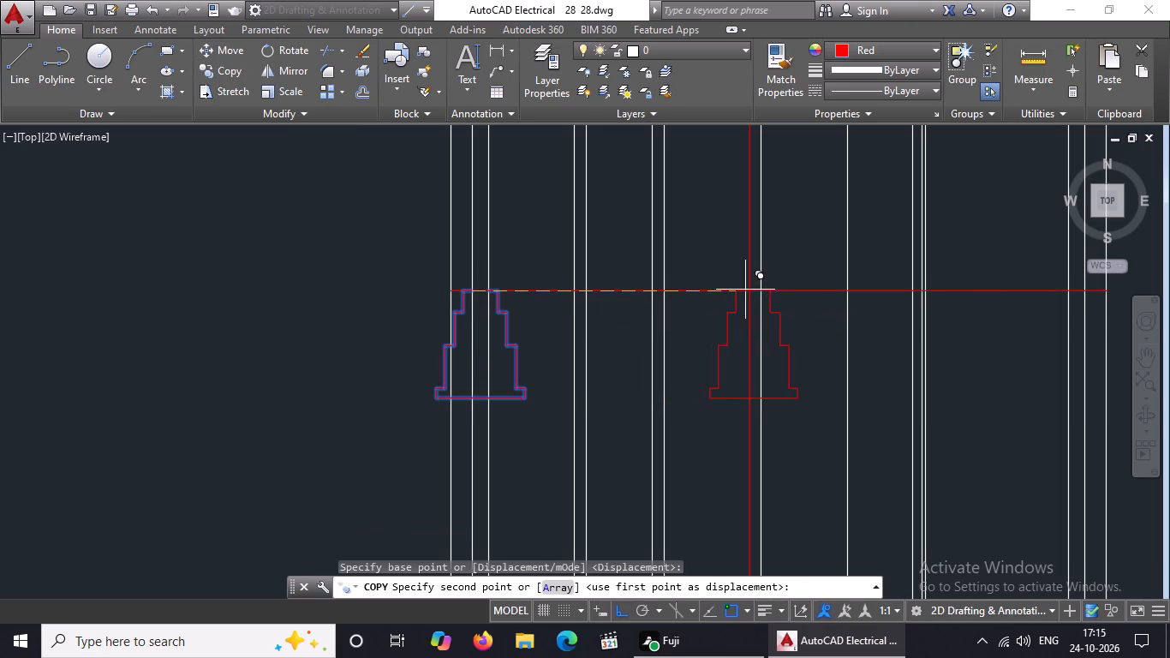
{"action": "left_click", "coordinate": [752, 291]}
{"action": "scroll", "coordinate": [752, 291], "scroll_direction": "up", "scroll_amount": 1}
{"action": "scroll", "coordinate": [752, 293], "scroll_direction": "down", "scroll_amount": 4}
{"action": "scroll", "coordinate": [804, 294], "scroll_direction": "up", "scroll_amount": 4}
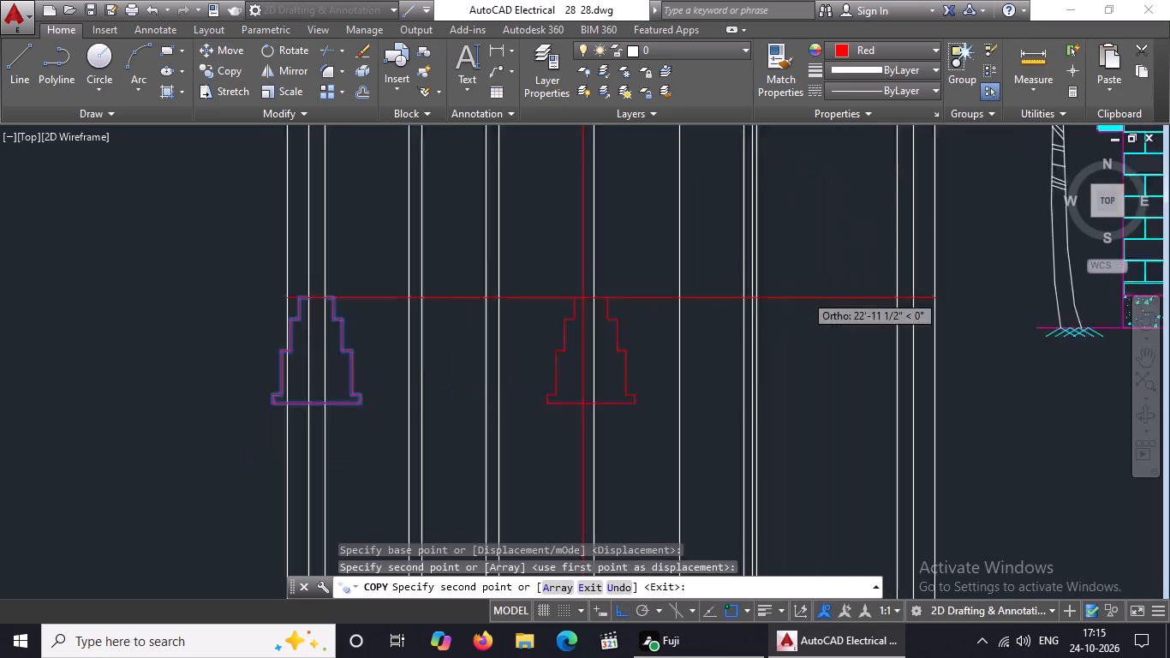
{"action": "scroll", "coordinate": [808, 293], "scroll_direction": "down", "scroll_amount": 5}
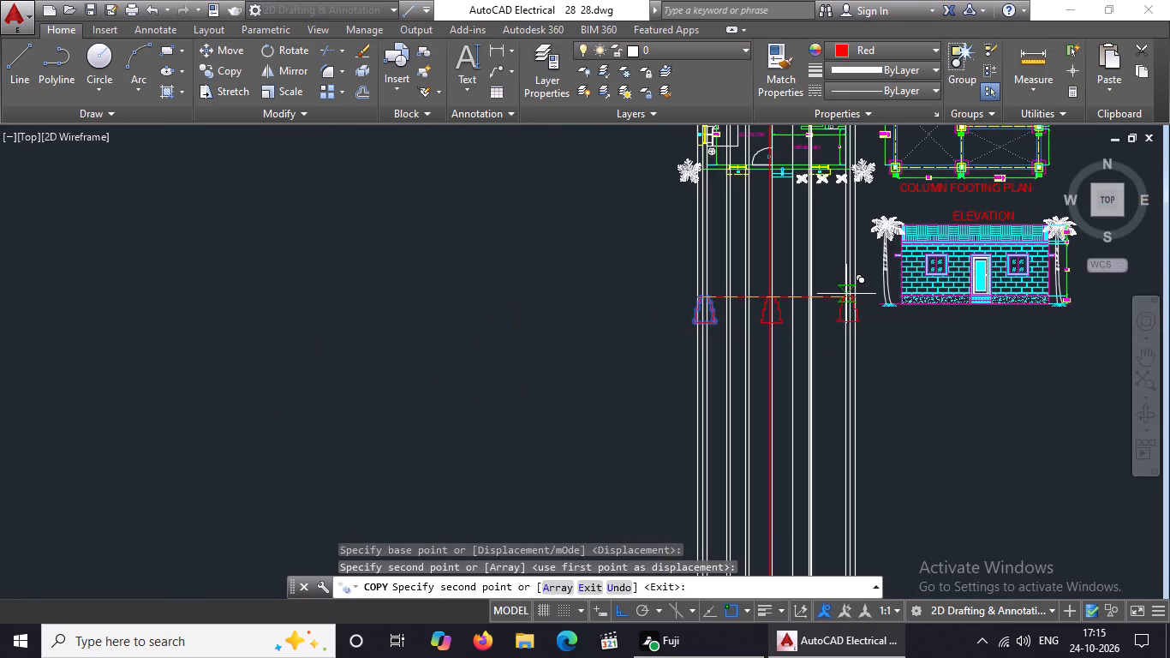
{"action": "scroll", "coordinate": [845, 294], "scroll_direction": "up", "scroll_amount": 8}
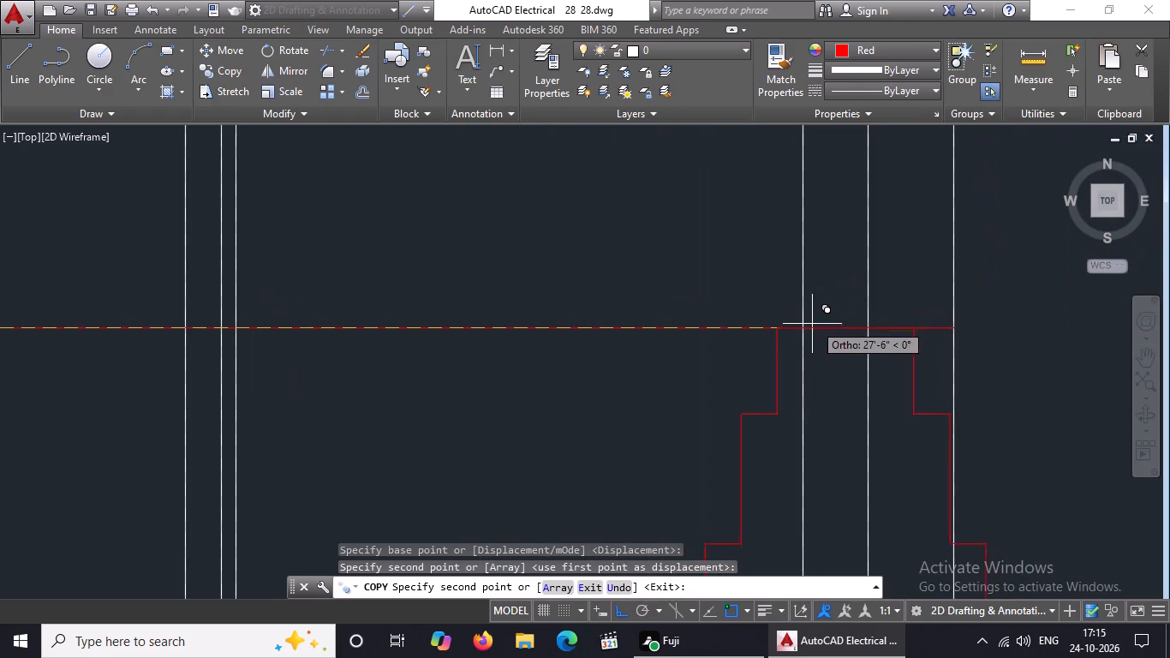
{"action": "left_click", "coordinate": [803, 329]}
{"action": "scroll", "coordinate": [824, 323], "scroll_direction": "down", "scroll_amount": 3}
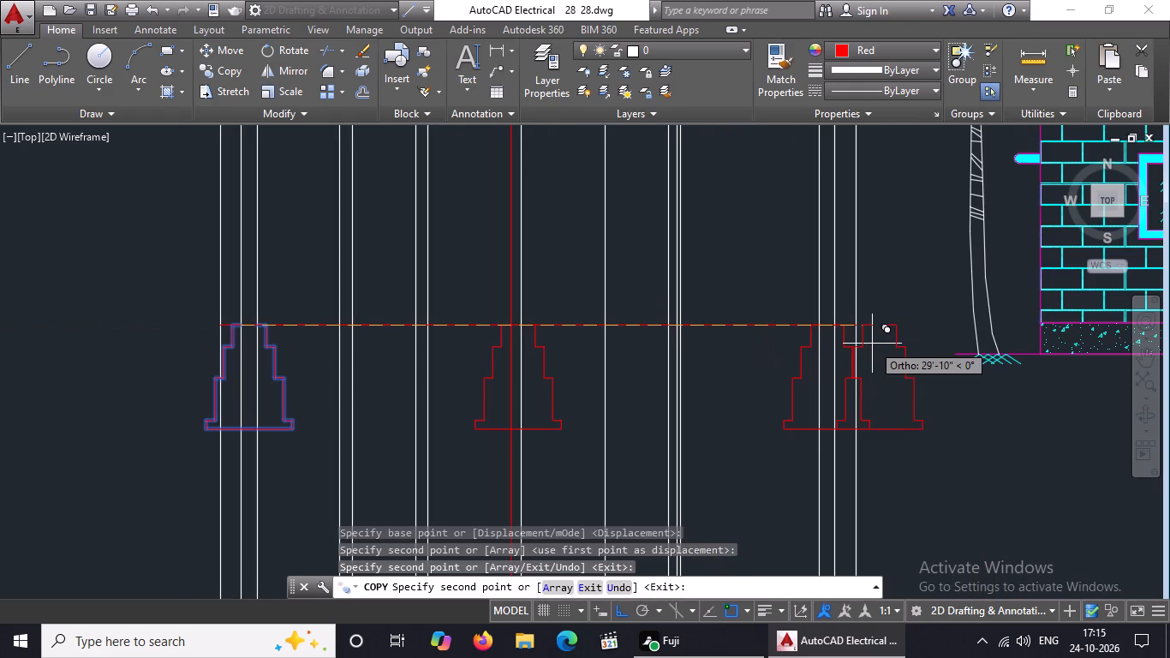
{"action": "scroll", "coordinate": [836, 341], "scroll_direction": "down", "scroll_amount": 3}
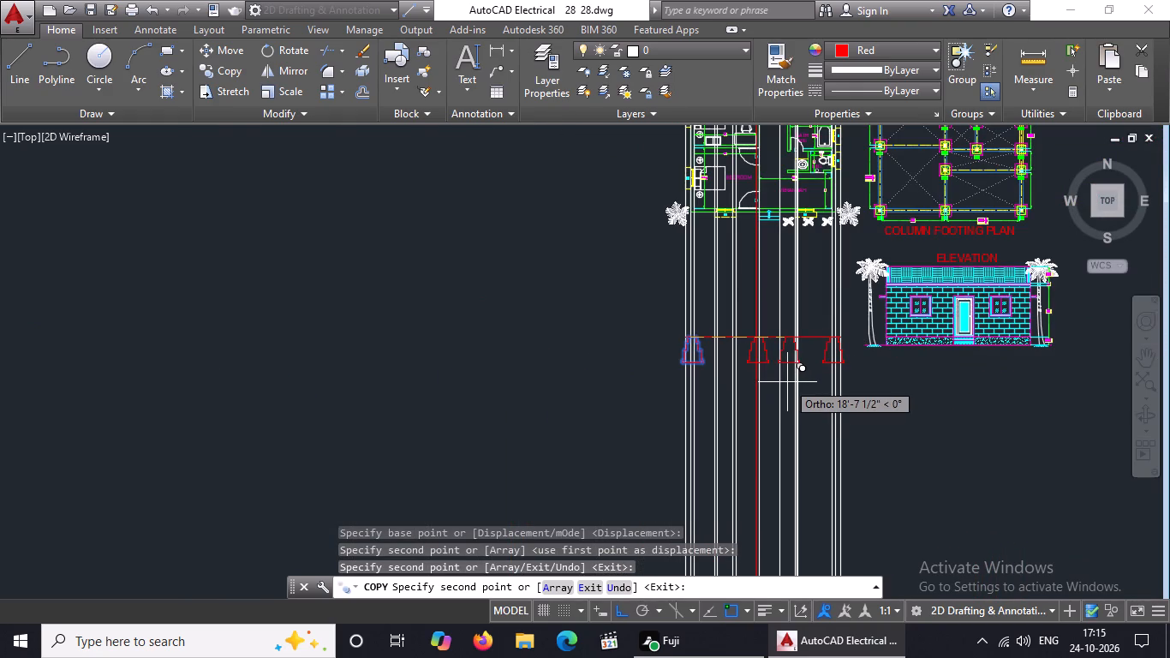
{"action": "key", "text": "Escape"}
Erase the stepped footing copy at the middle red construction line.
{"action": "scroll", "coordinate": [727, 302], "scroll_direction": "up", "scroll_amount": 3}
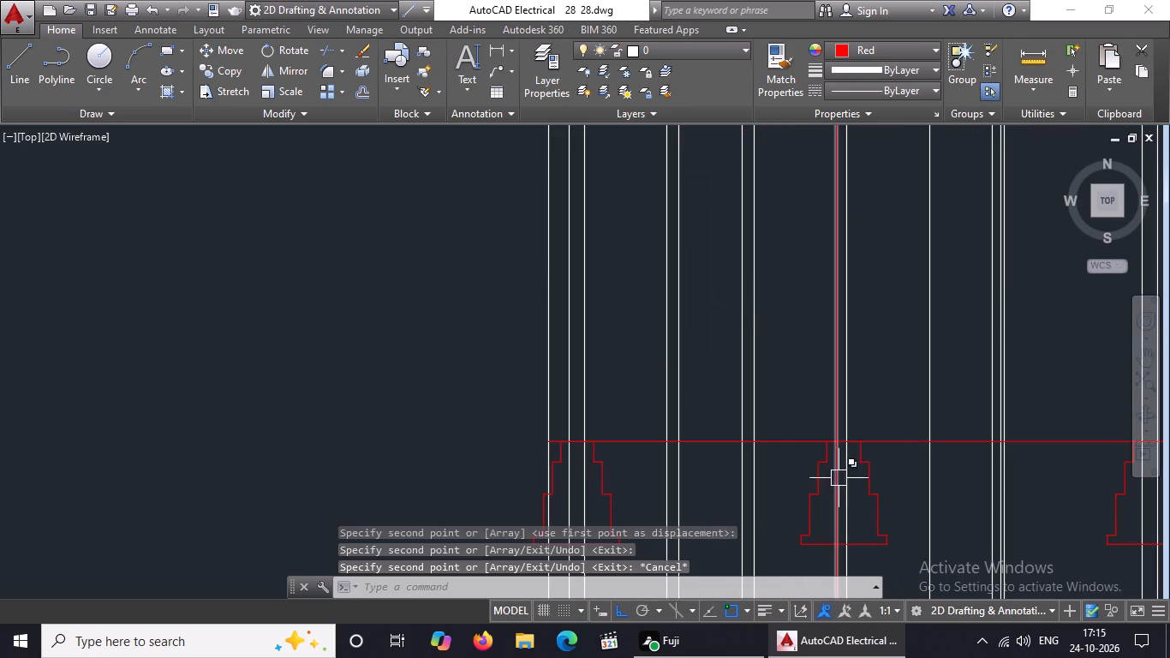
{"action": "scroll", "coordinate": [900, 551], "scroll_direction": "down", "scroll_amount": 2}
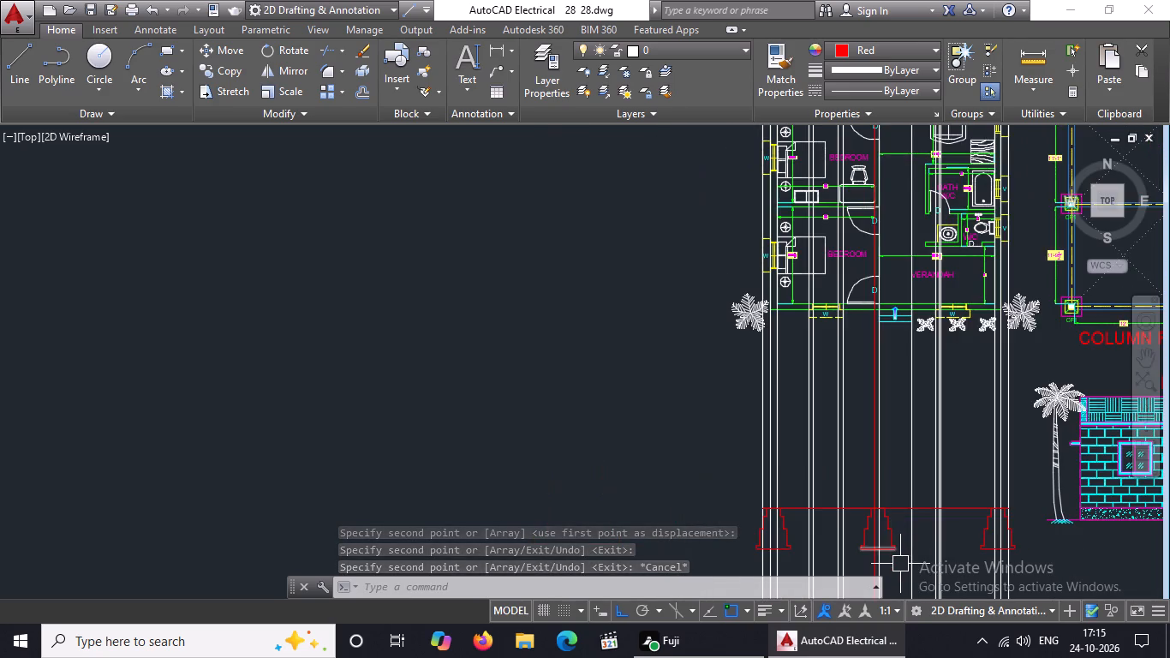
{"action": "scroll", "coordinate": [900, 564], "scroll_direction": "up", "scroll_amount": 2}
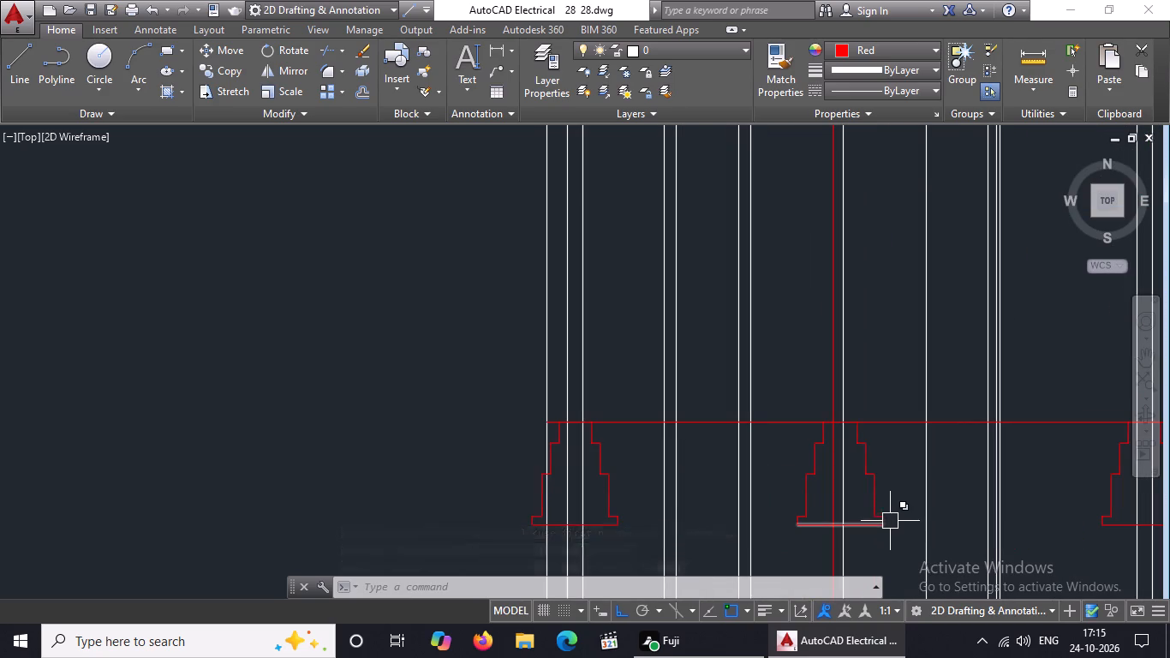
{"action": "scroll", "coordinate": [890, 521], "scroll_direction": "down", "scroll_amount": 1}
{"action": "scroll", "coordinate": [893, 545], "scroll_direction": "up", "scroll_amount": 2}
{"action": "left_click", "coordinate": [724, 293]}
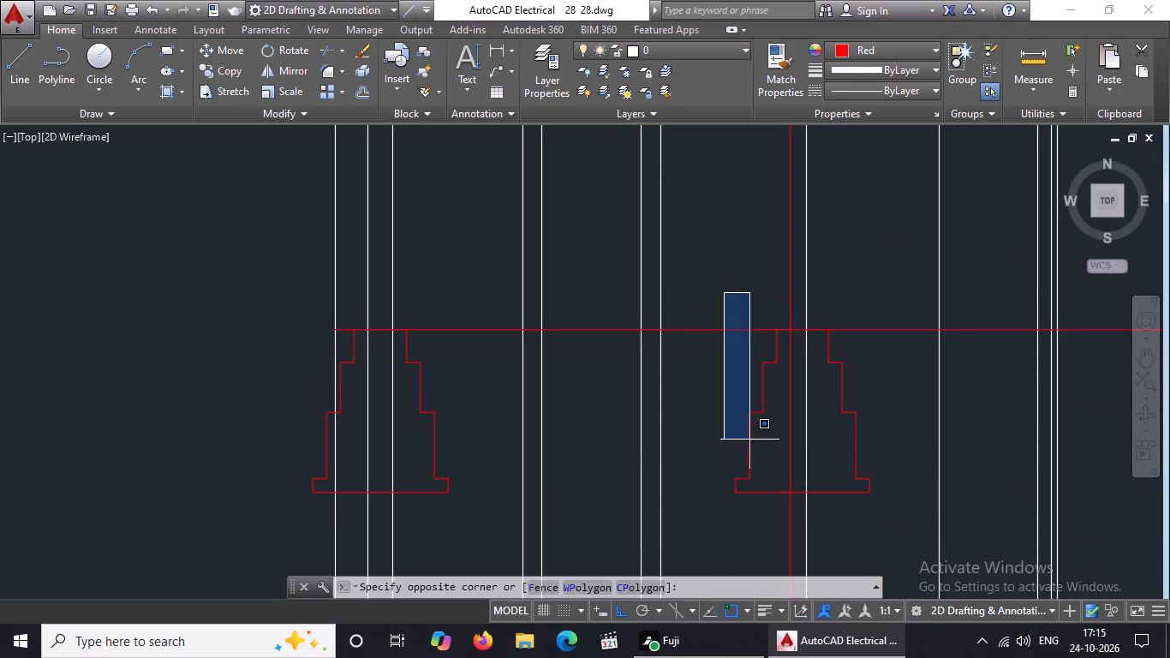
{"action": "left_click", "coordinate": [888, 527]}
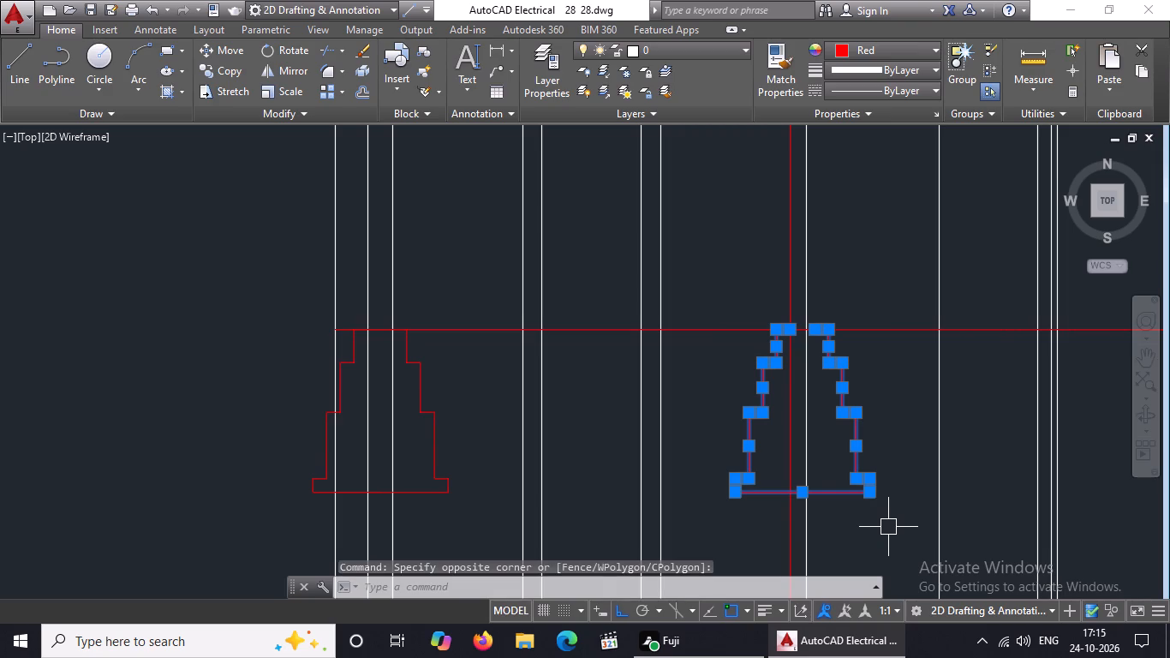
{"action": "key", "text": "Delete"}
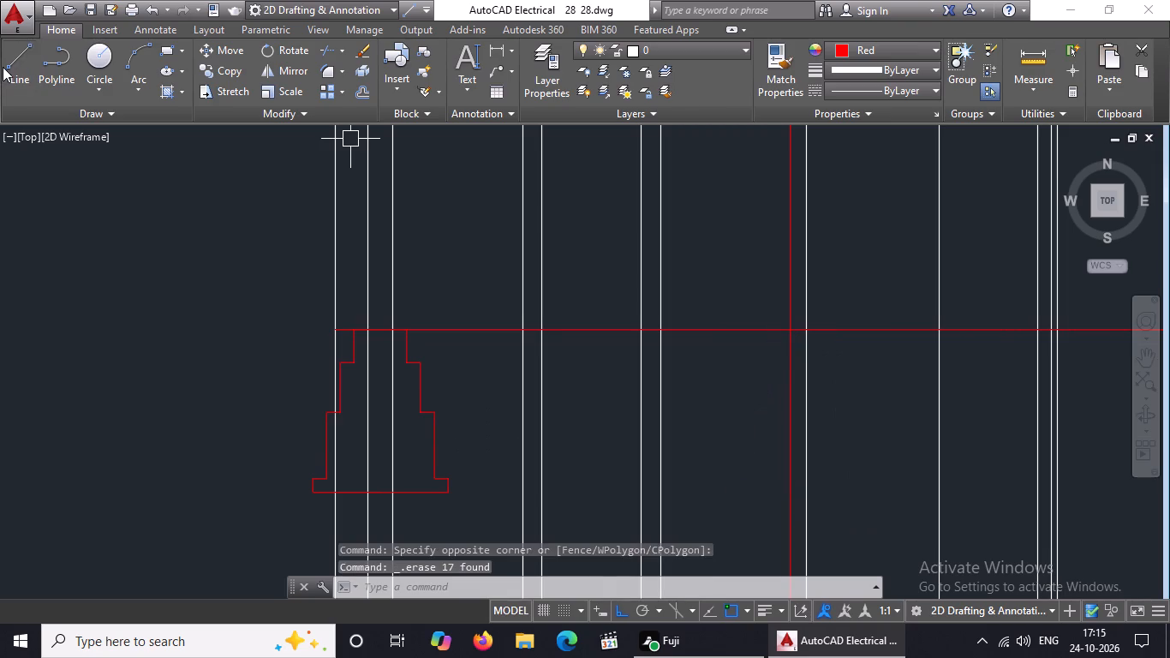
Draw the middle footing's first step from the red construction line at ground level: 5" left, 1' down, 5" left.
{"action": "left_click", "coordinate": [11, 65]}
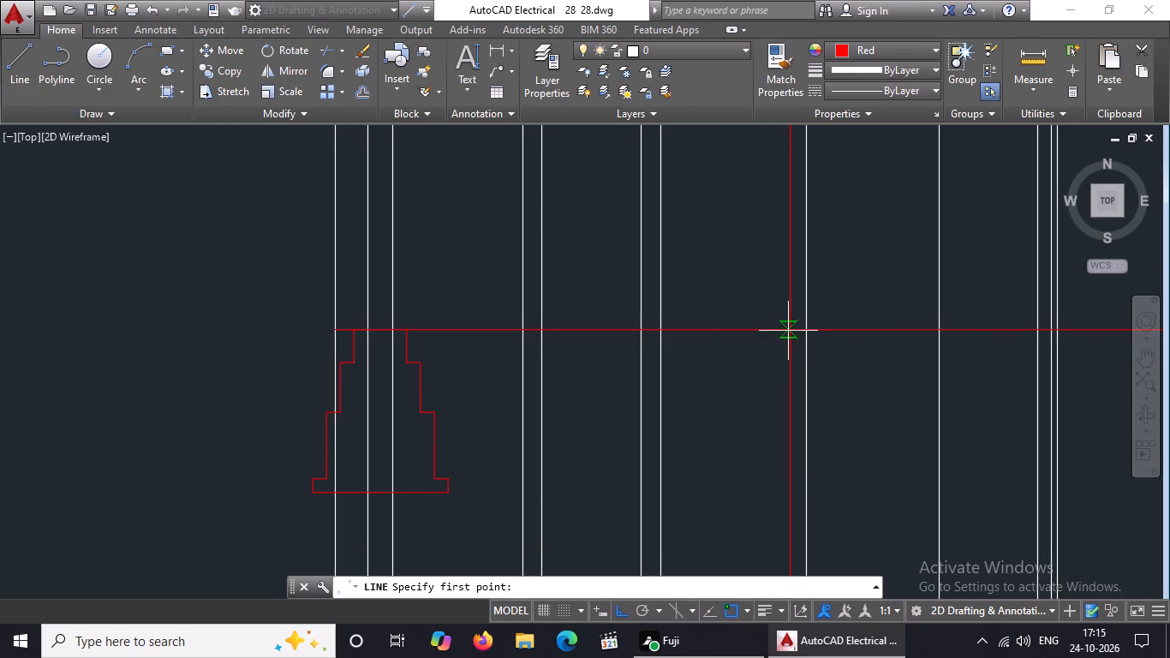
{"action": "left_click", "coordinate": [791, 331]}
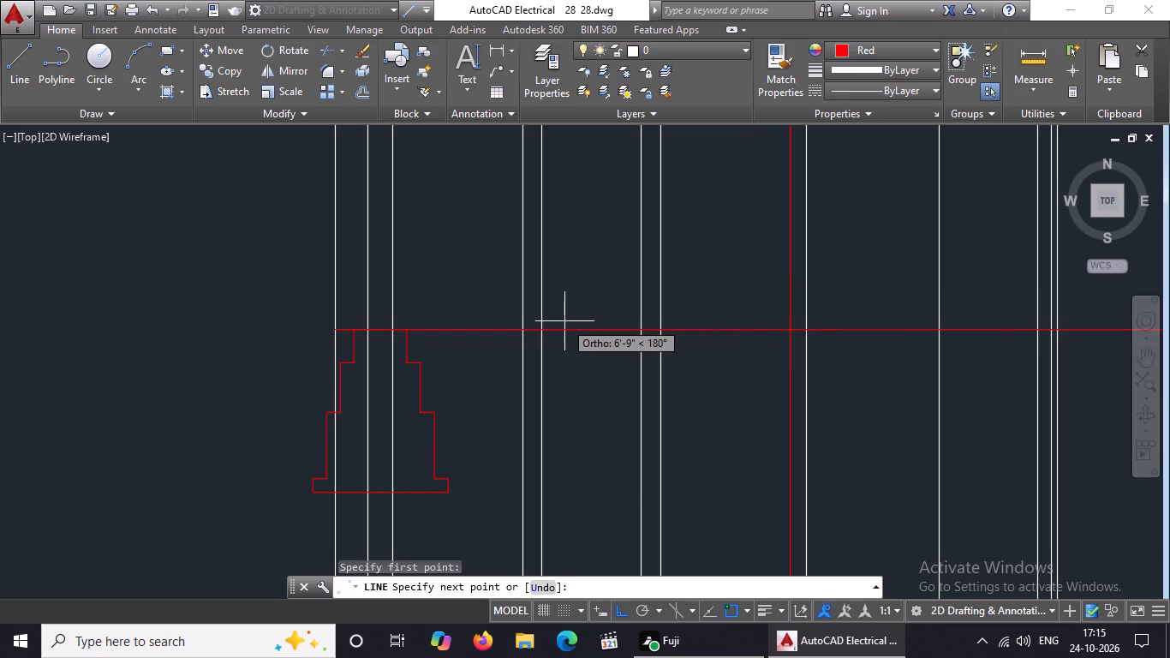
{"action": "type", "text": "5\""}
{"action": "key", "text": "Return"}
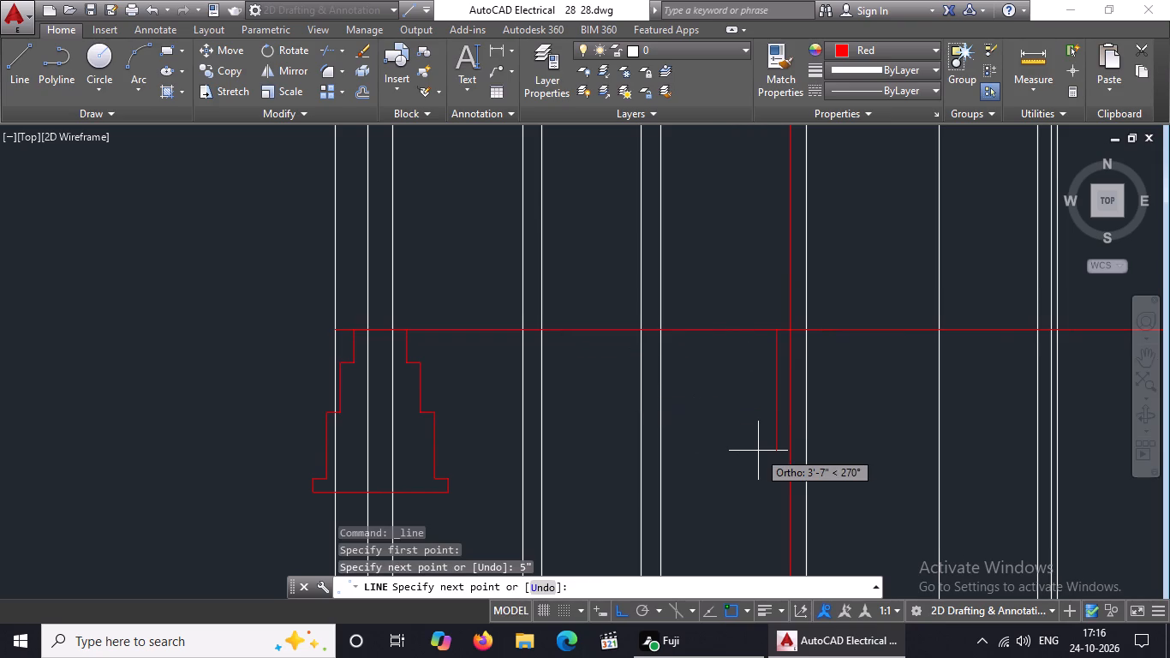
{"action": "type", "text": "1`'"}
{"action": "key", "text": "Return"}
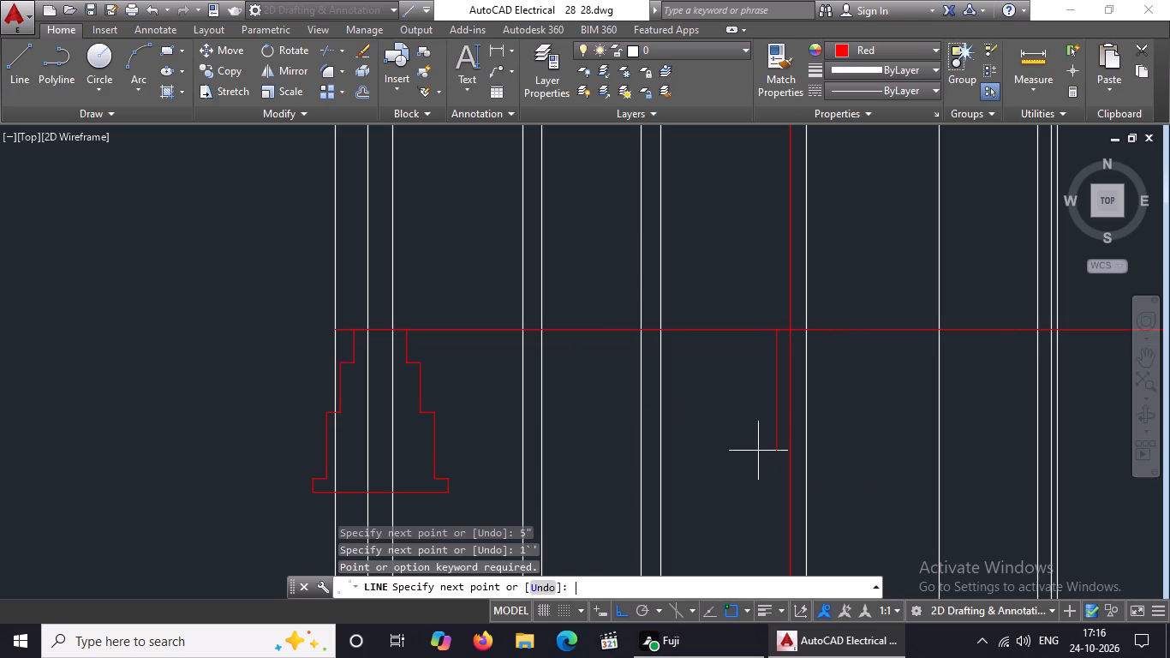
{"action": "key", "text": "ctrl+z"}
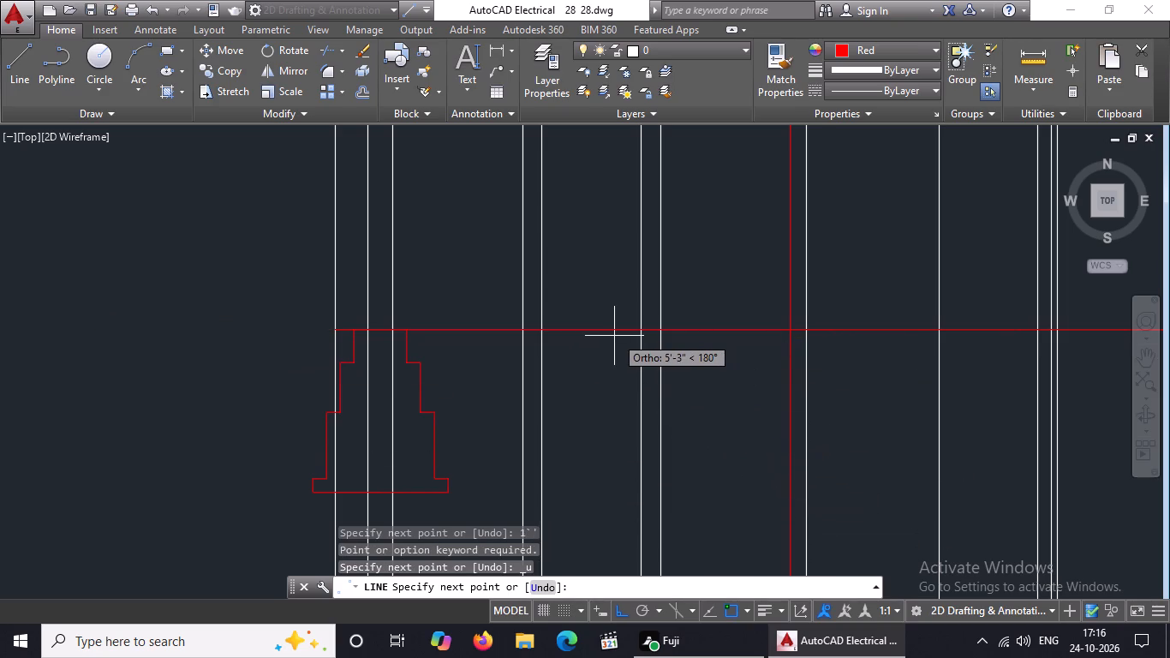
{"action": "key", "text": "5"}
{"action": "key", "text": "shift+quotedbl"}
{"action": "key", "text": "Return"}
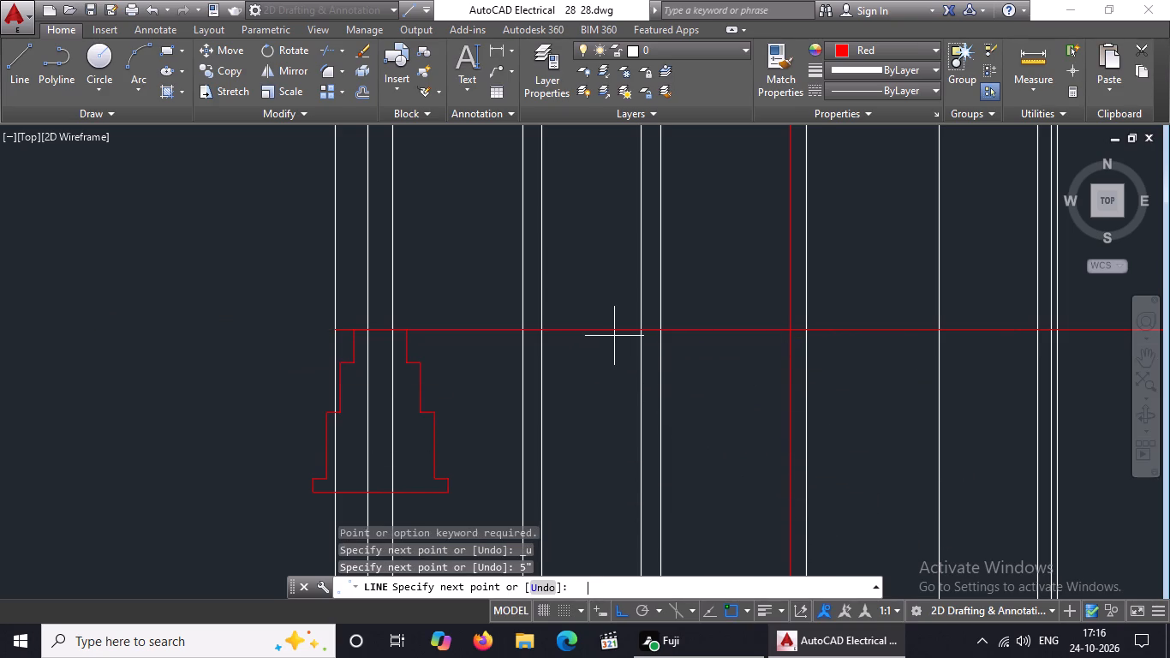
{"action": "type", "text": "1'"}
{"action": "key", "text": "Return"}
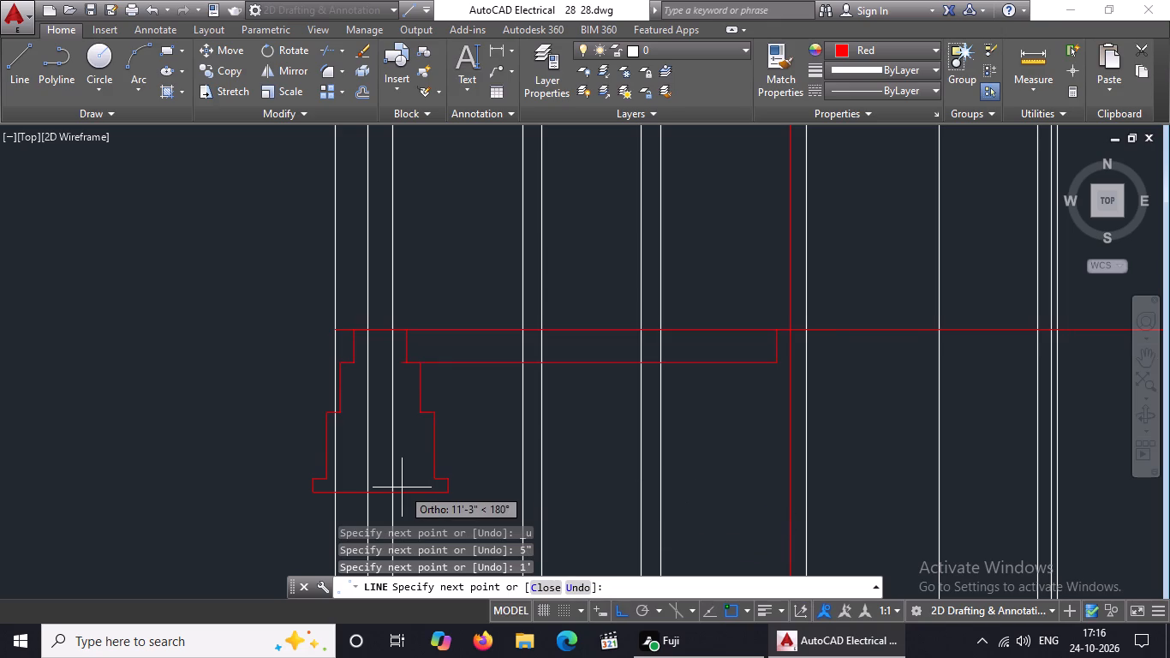
{"action": "key", "text": "5"}
{"action": "key", "text": "shift+quotedbl"}
{"action": "key", "text": "Return"}
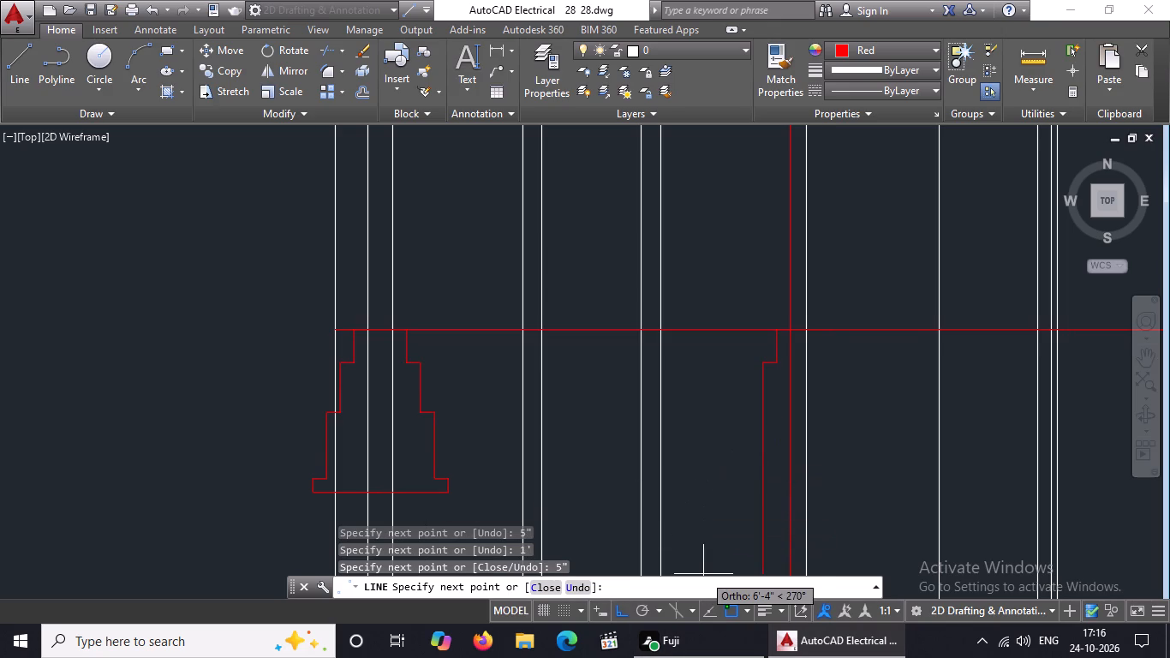
Continue the middle footing's left profile 1.5' down, 5" left, 2' down, 5" left and 5" down, finishing the line there.
{"action": "key", "text": "1"}
{"action": "type", "text": ".5"}
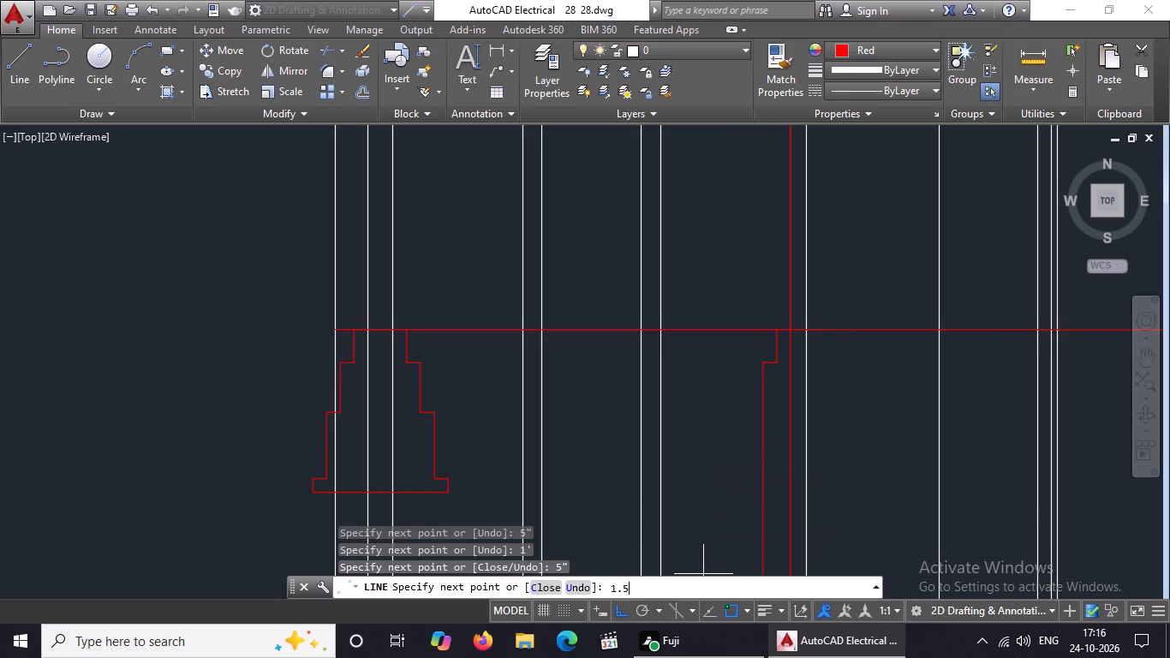
{"action": "key", "text": "apostrophe"}
{"action": "key", "text": "Return"}
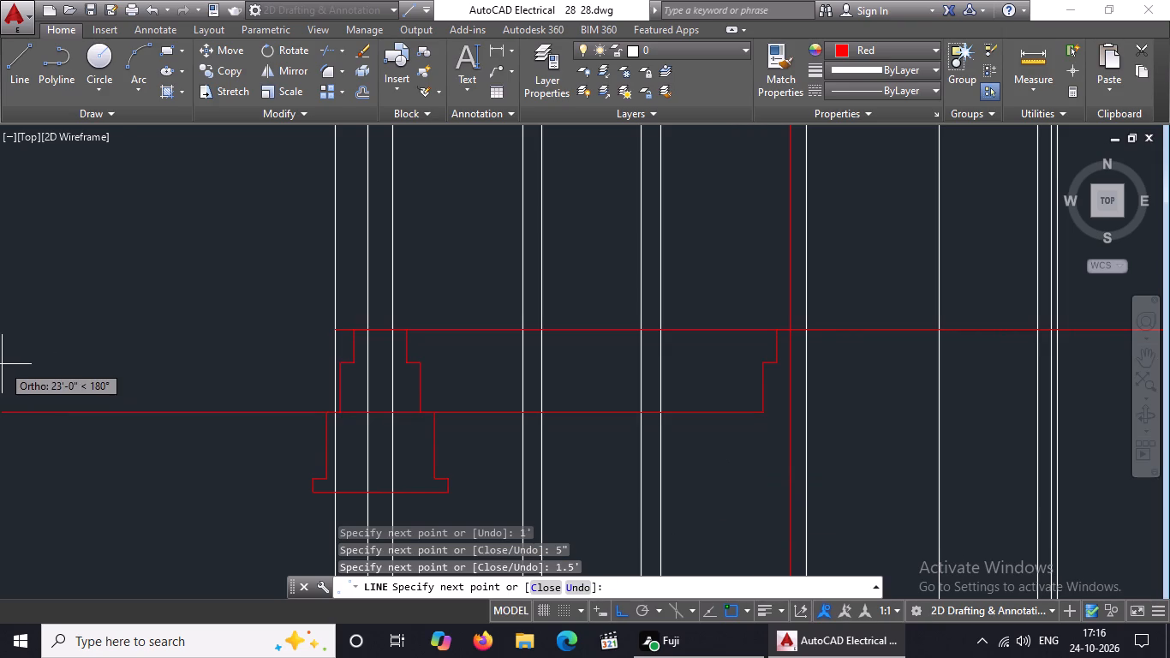
{"action": "key", "text": "5"}
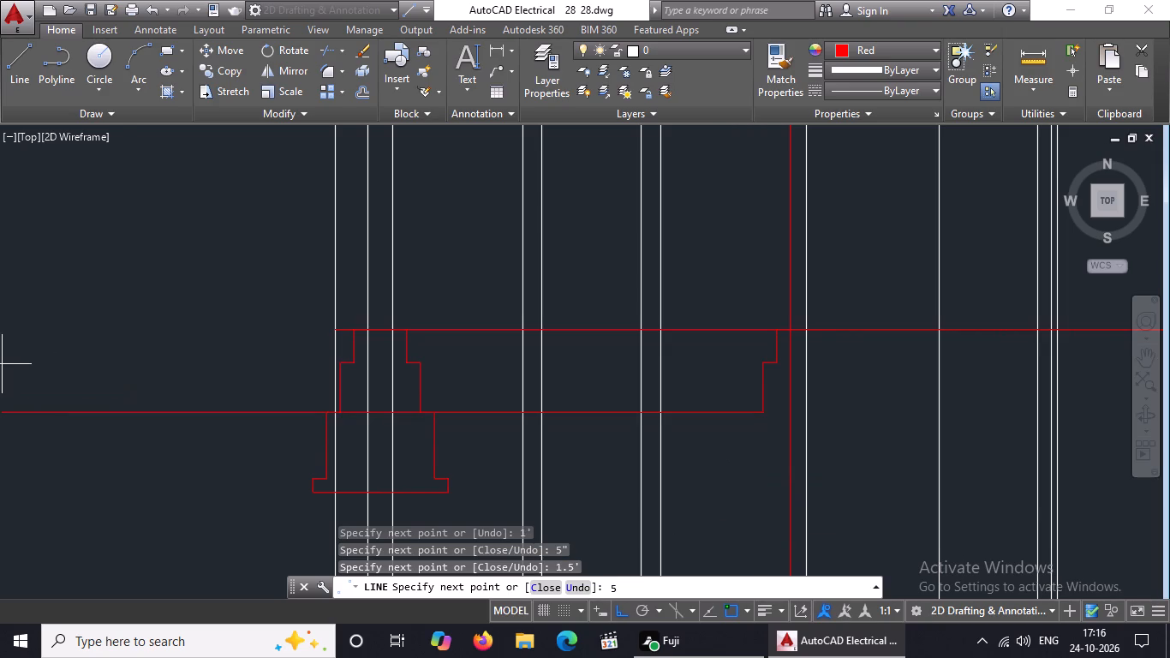
{"action": "key", "text": "shift+quotedbl"}
{"action": "key", "text": "Return"}
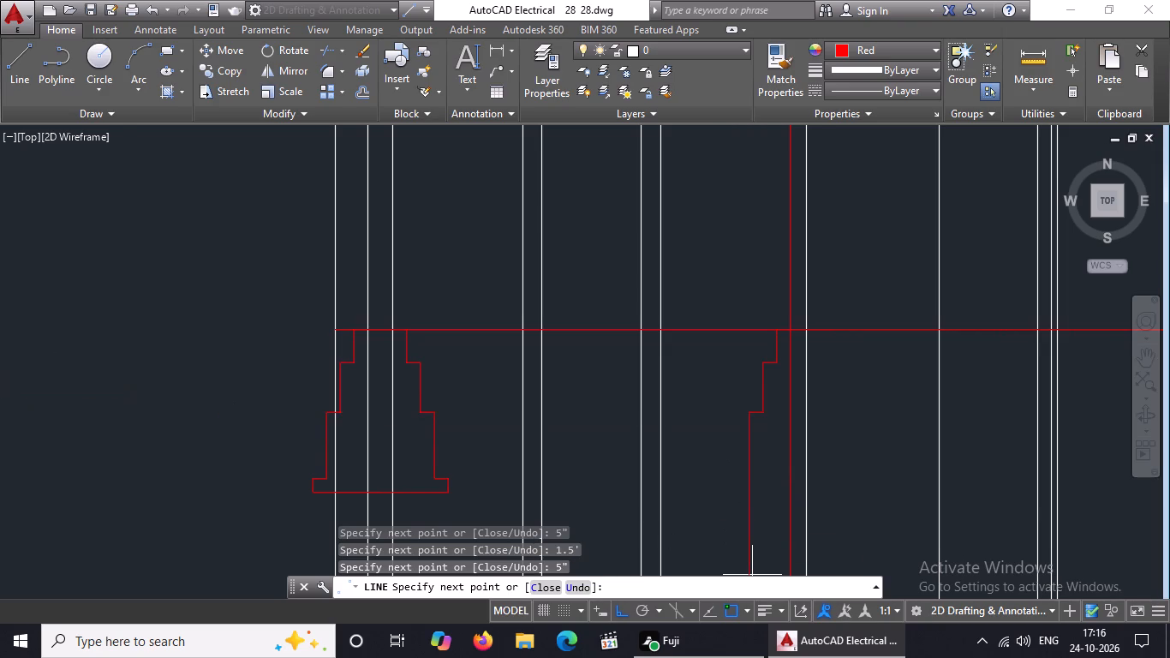
{"action": "type", "text": "2'"}
{"action": "key", "text": "Return"}
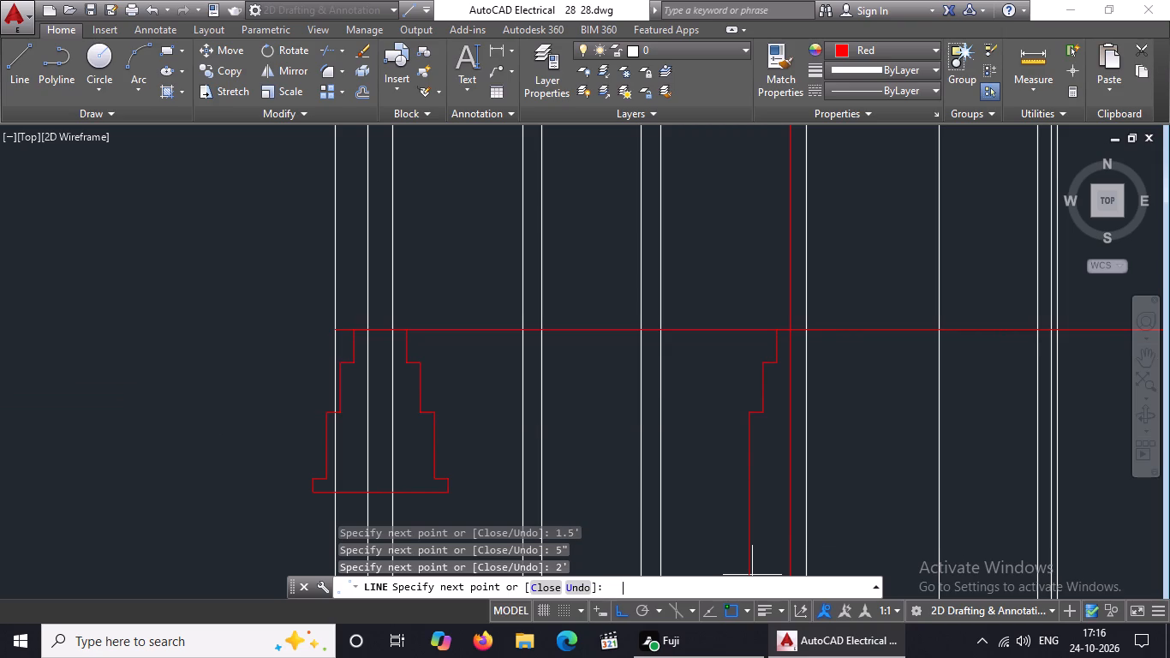
{"action": "key", "text": "5"}
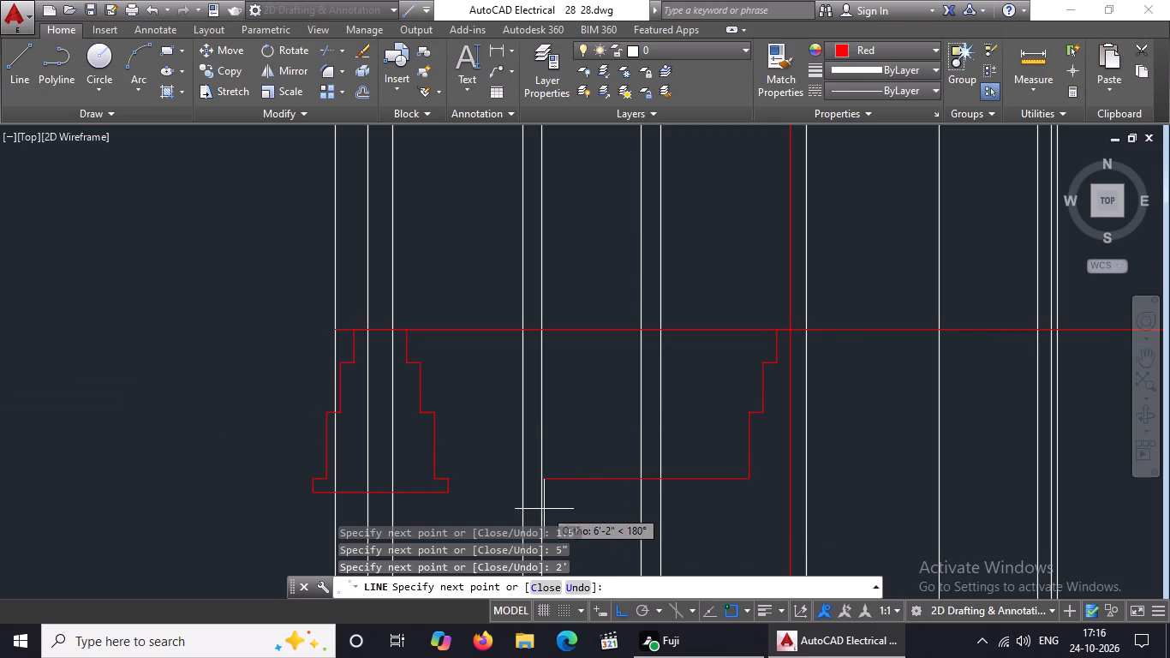
{"action": "key", "text": "shift+quotedbl"}
{"action": "key", "text": "Return"}
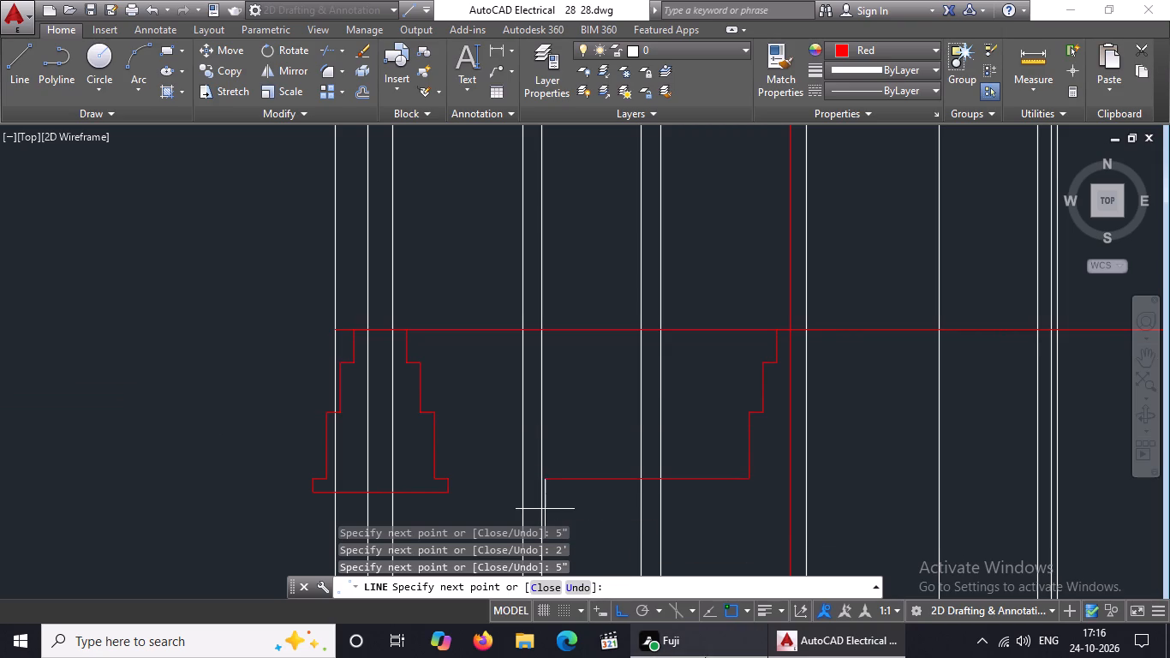
{"action": "key", "text": "5"}
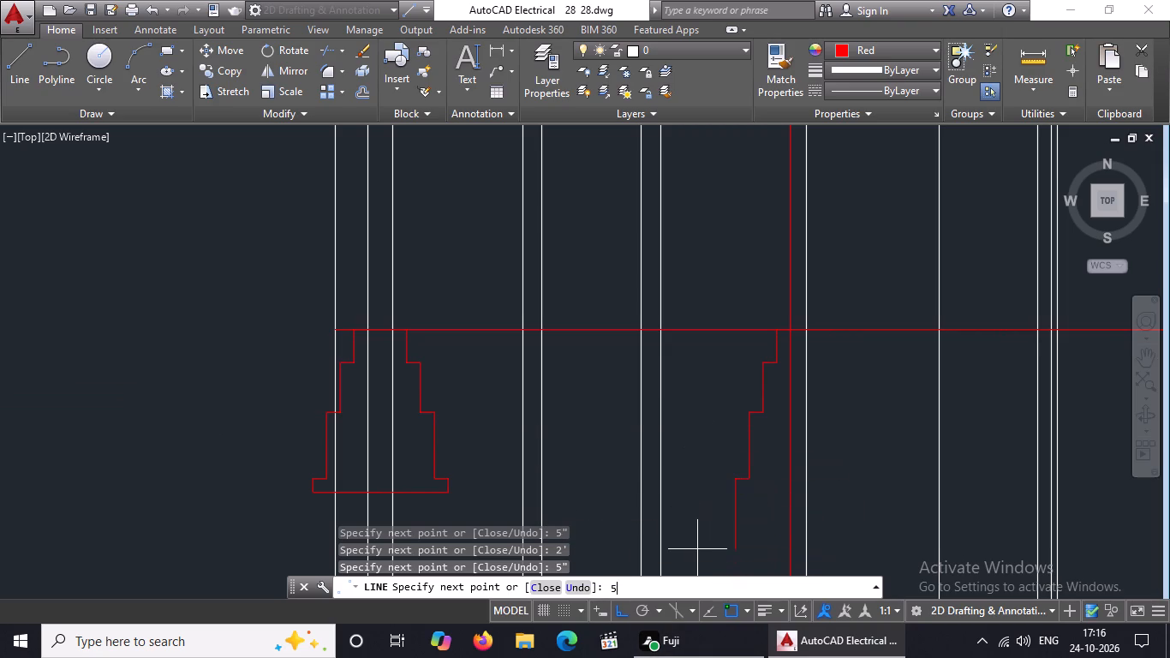
{"action": "key", "text": "shift+quotedbl"}
{"action": "key", "text": "Return"}
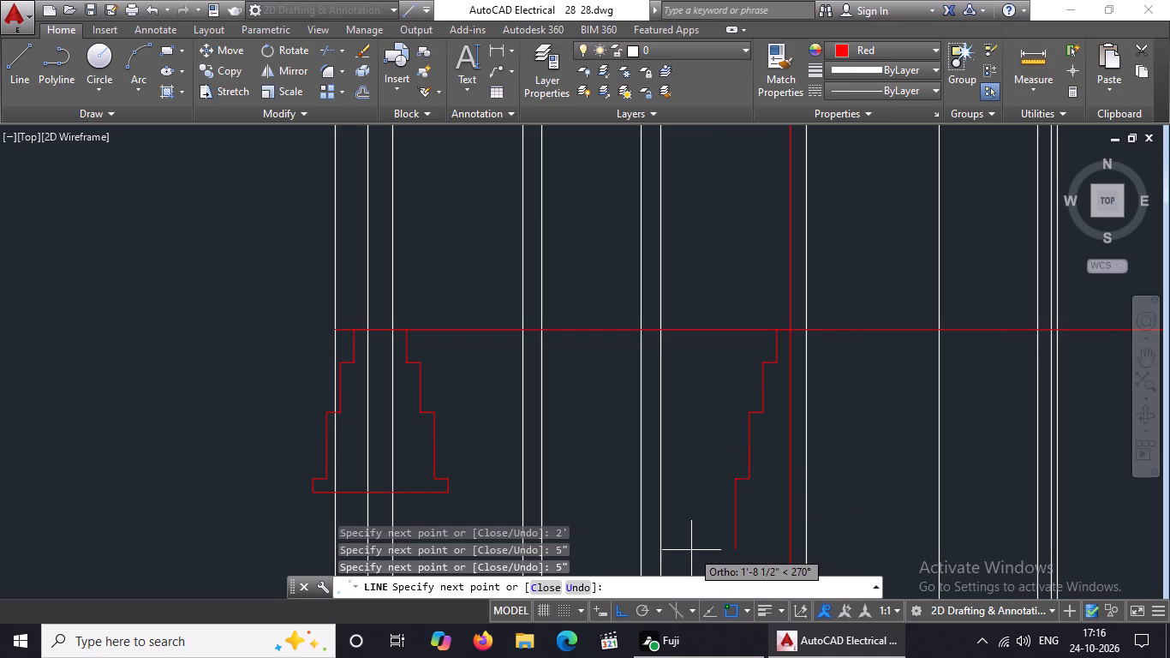
{"action": "key", "text": "Escape"}
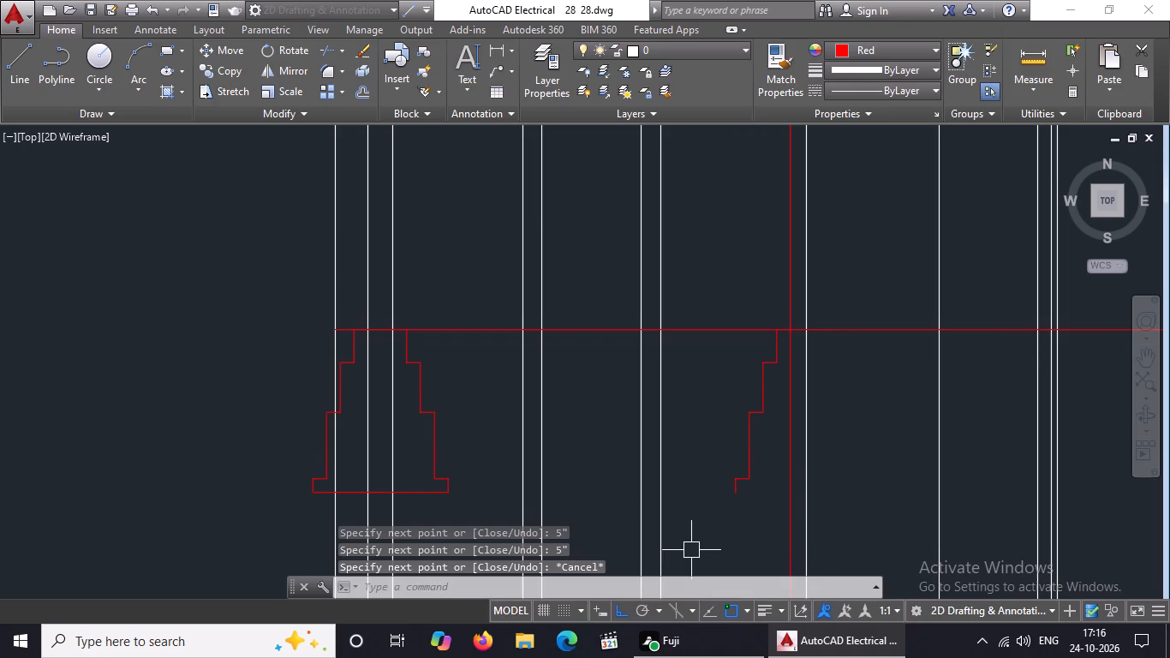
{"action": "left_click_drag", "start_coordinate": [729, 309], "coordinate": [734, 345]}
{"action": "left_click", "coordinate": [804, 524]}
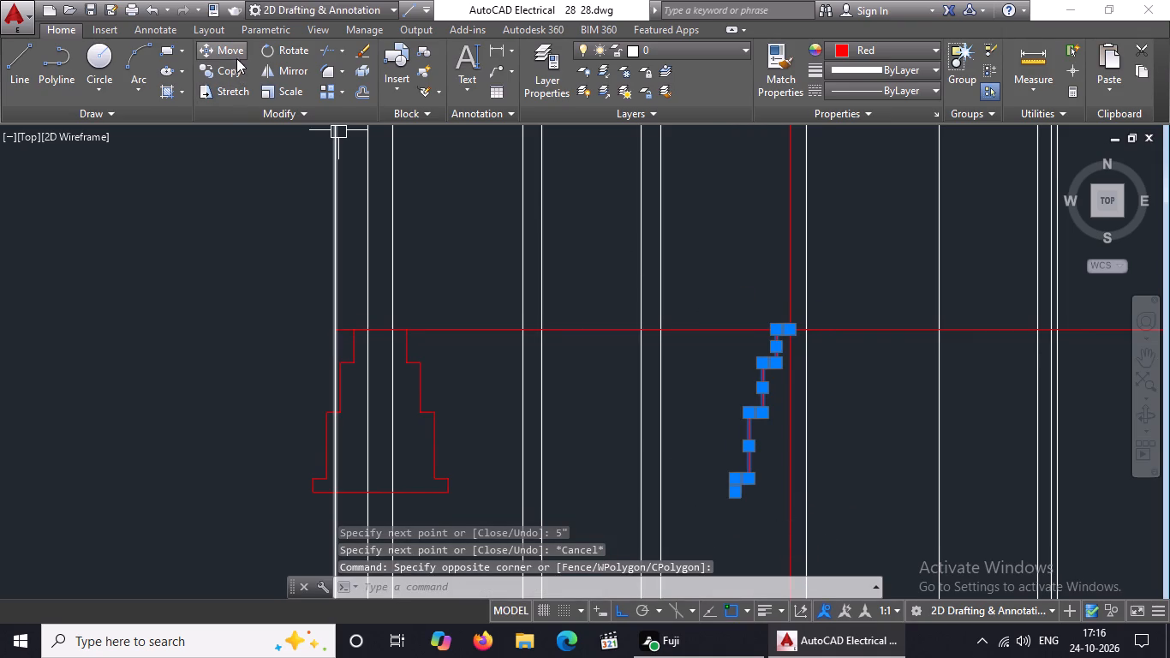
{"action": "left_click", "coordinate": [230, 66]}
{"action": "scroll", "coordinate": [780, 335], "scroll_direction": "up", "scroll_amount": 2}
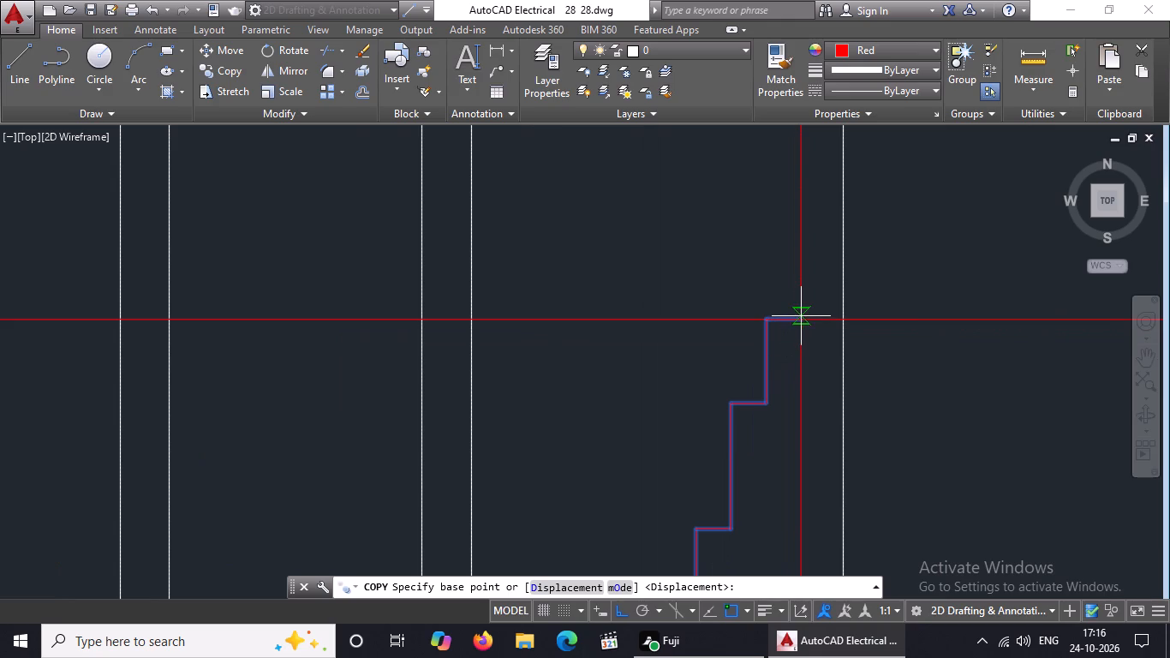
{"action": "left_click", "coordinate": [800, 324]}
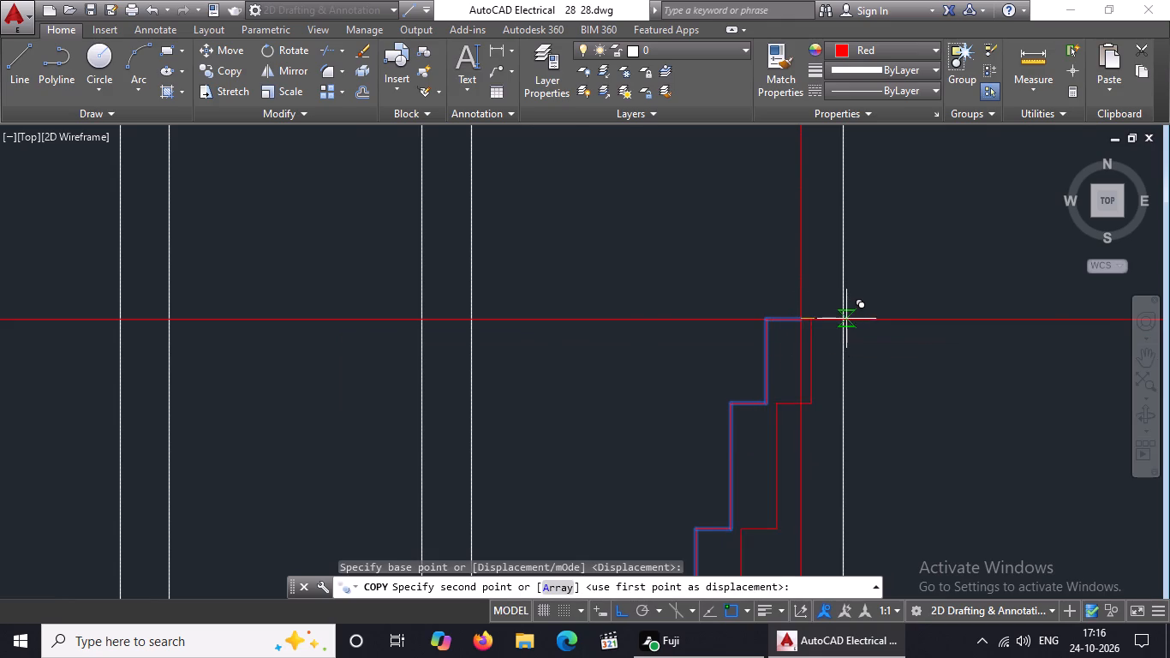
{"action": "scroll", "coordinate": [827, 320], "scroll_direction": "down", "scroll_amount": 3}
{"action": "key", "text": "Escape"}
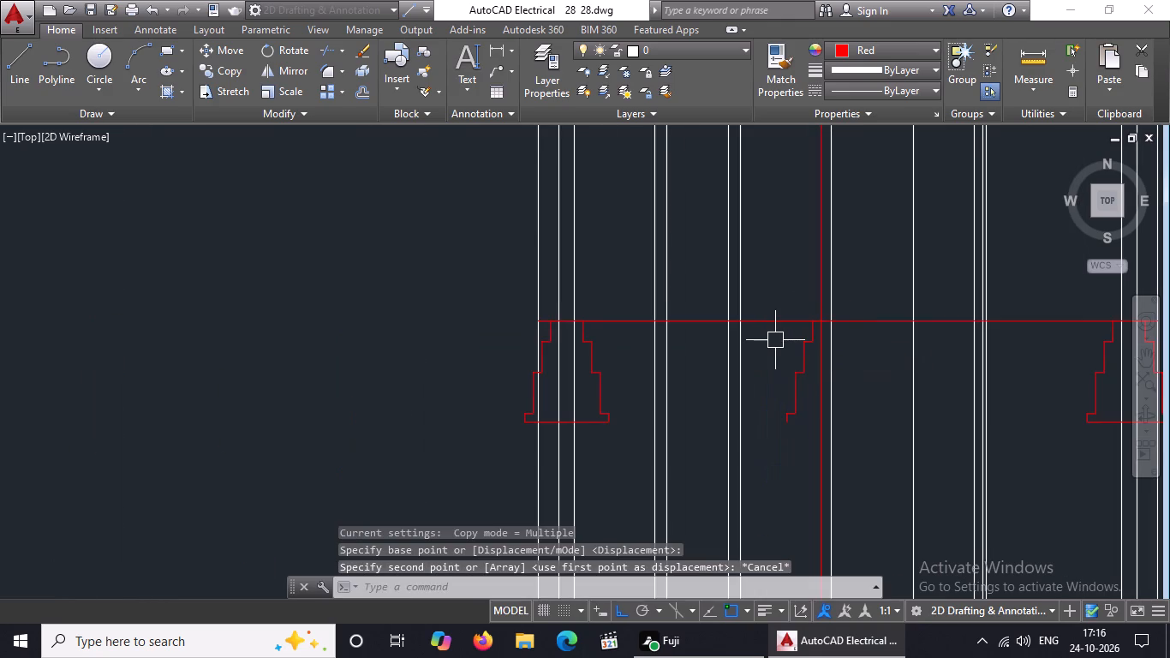
Mirror the middle footing's left stepped profile about the white vertical construction line just right of the red one, keeping the original.
{"action": "left_click", "coordinate": [766, 284]}
{"action": "left_click", "coordinate": [847, 475]}
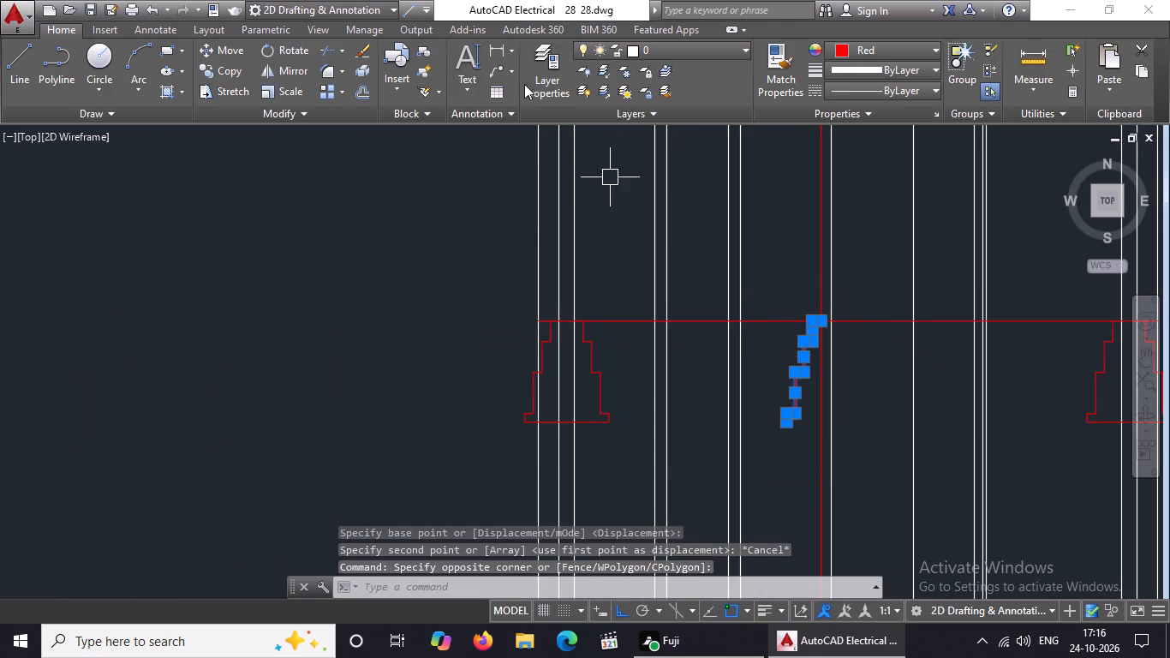
{"action": "left_click", "coordinate": [279, 63]}
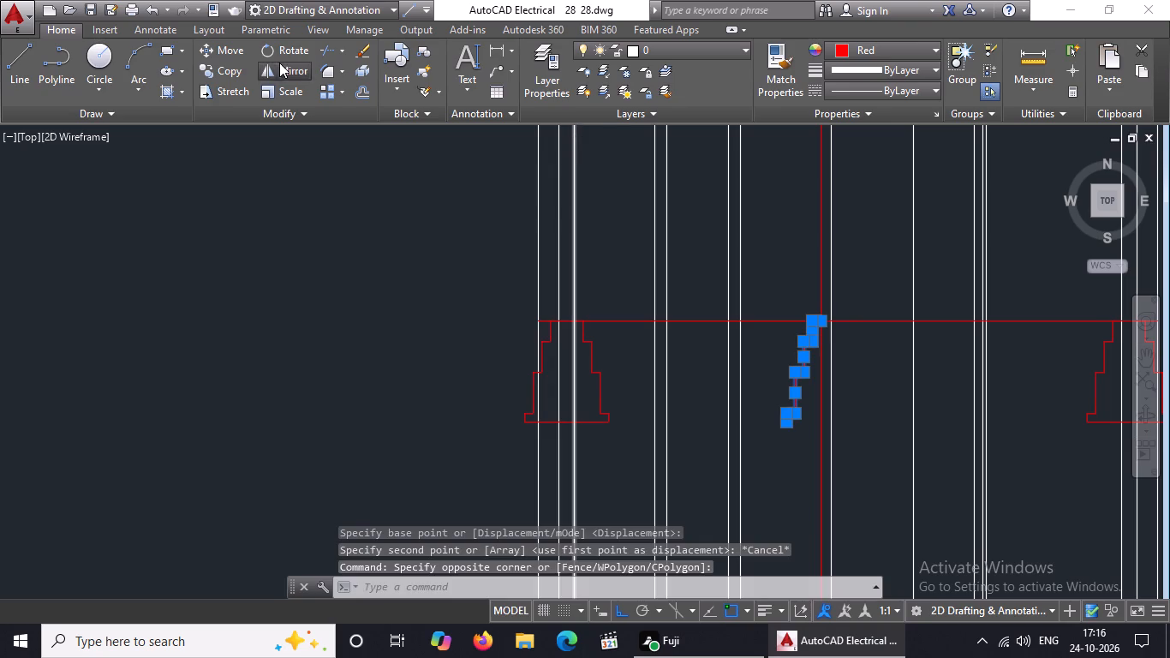
{"action": "left_click", "coordinate": [835, 320]}
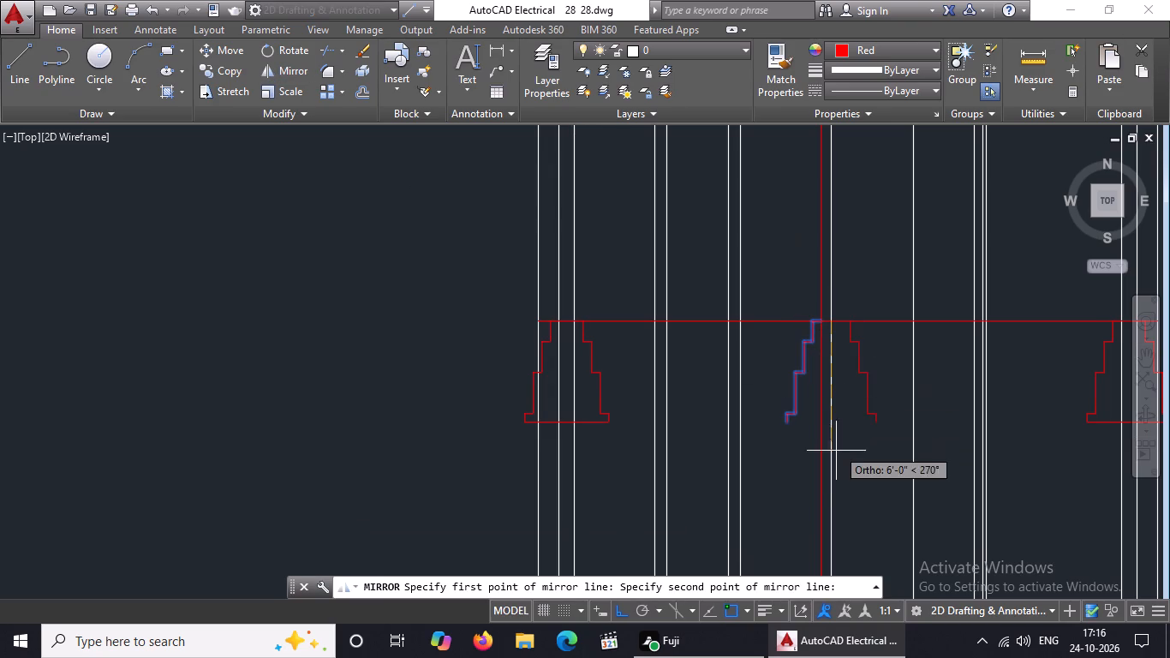
{"action": "left_click", "coordinate": [833, 467]}
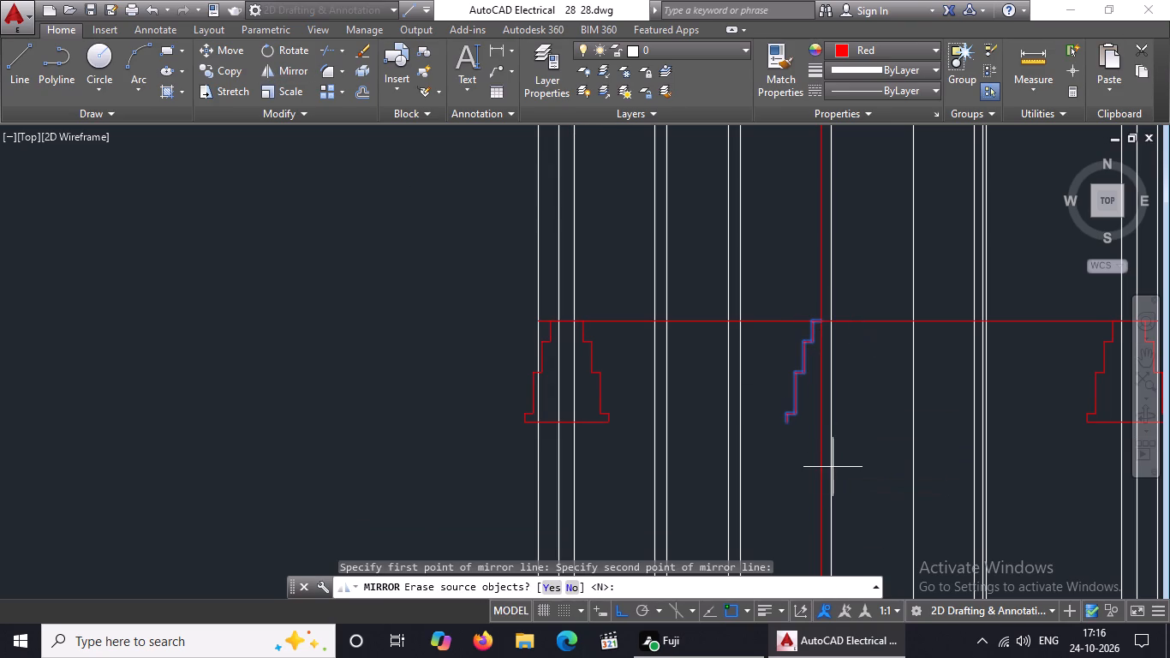
{"action": "type", "text": "N"}
{"action": "key", "text": "space"}
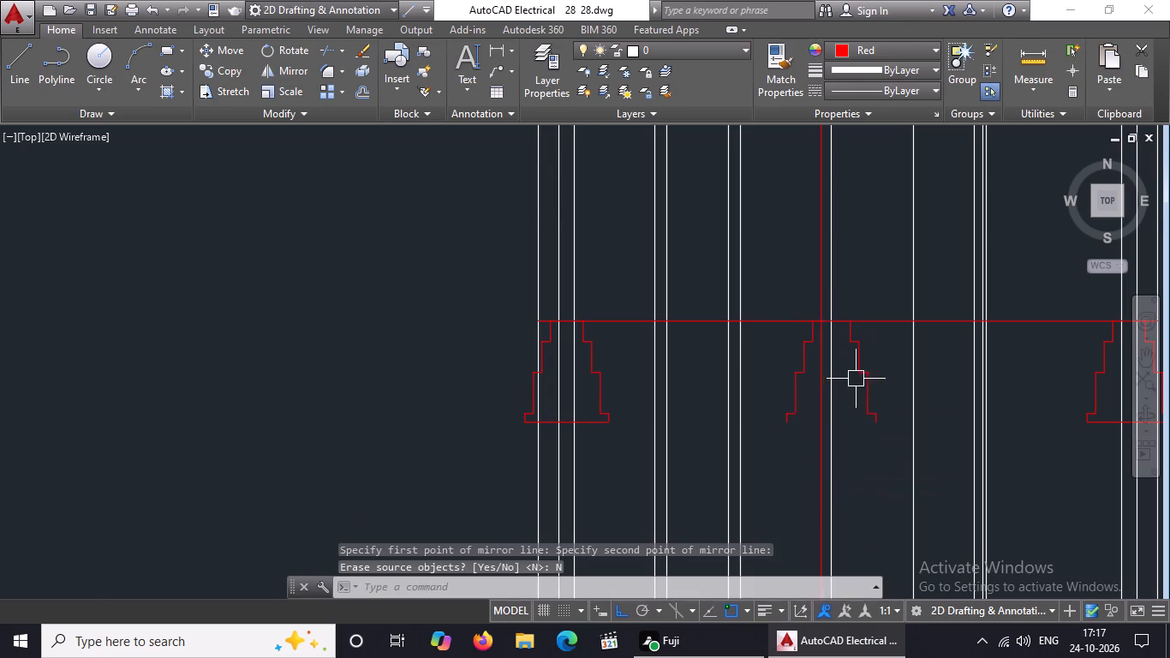
Move the mirrored stepped profile by its top inner end onto the adjacent white construction line at ground level.
{"action": "scroll", "coordinate": [857, 378], "scroll_direction": "up", "scroll_amount": 2}
{"action": "left_click", "coordinate": [804, 205]}
{"action": "left_click", "coordinate": [938, 547]}
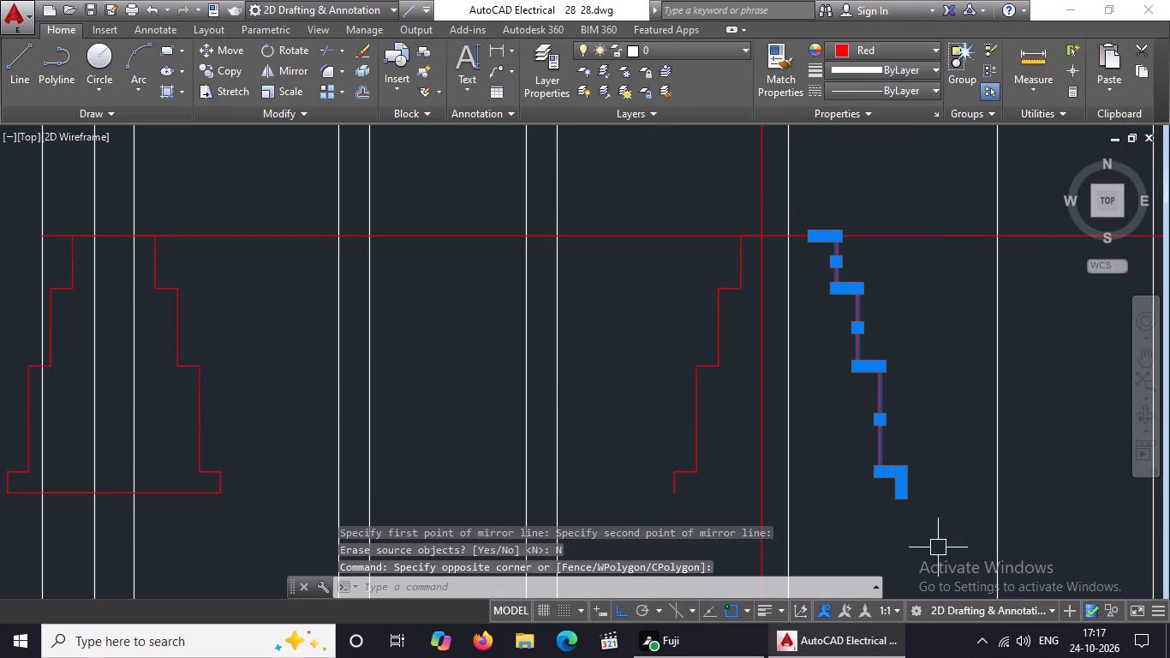
{"action": "left_click", "coordinate": [224, 48]}
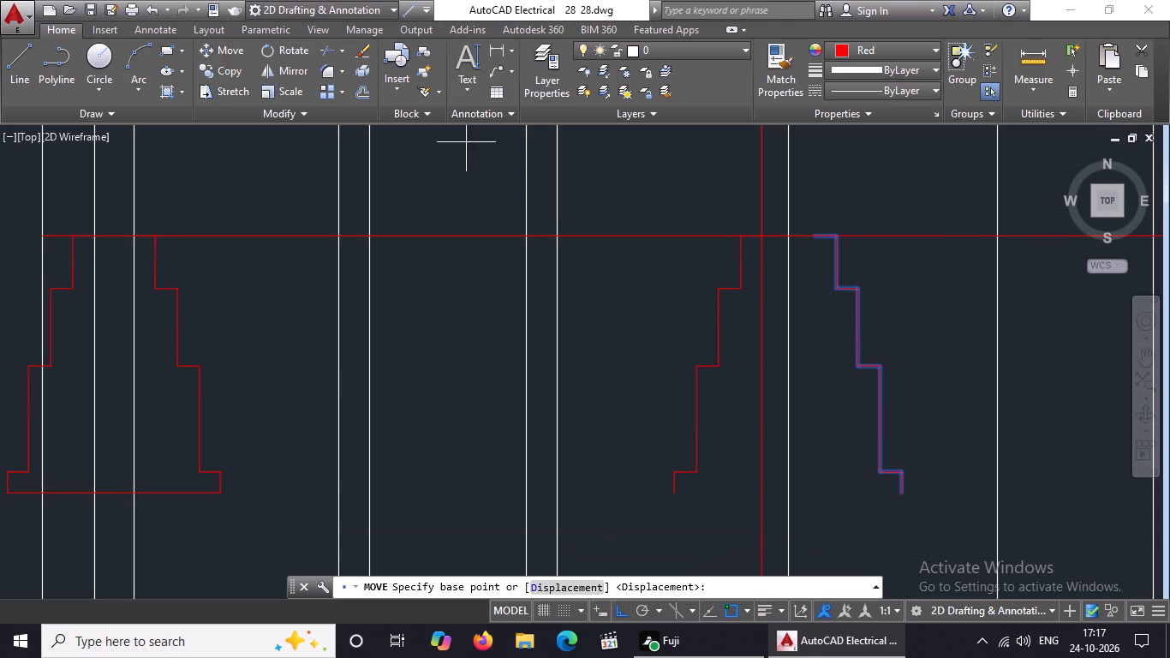
{"action": "left_click", "coordinate": [814, 234]}
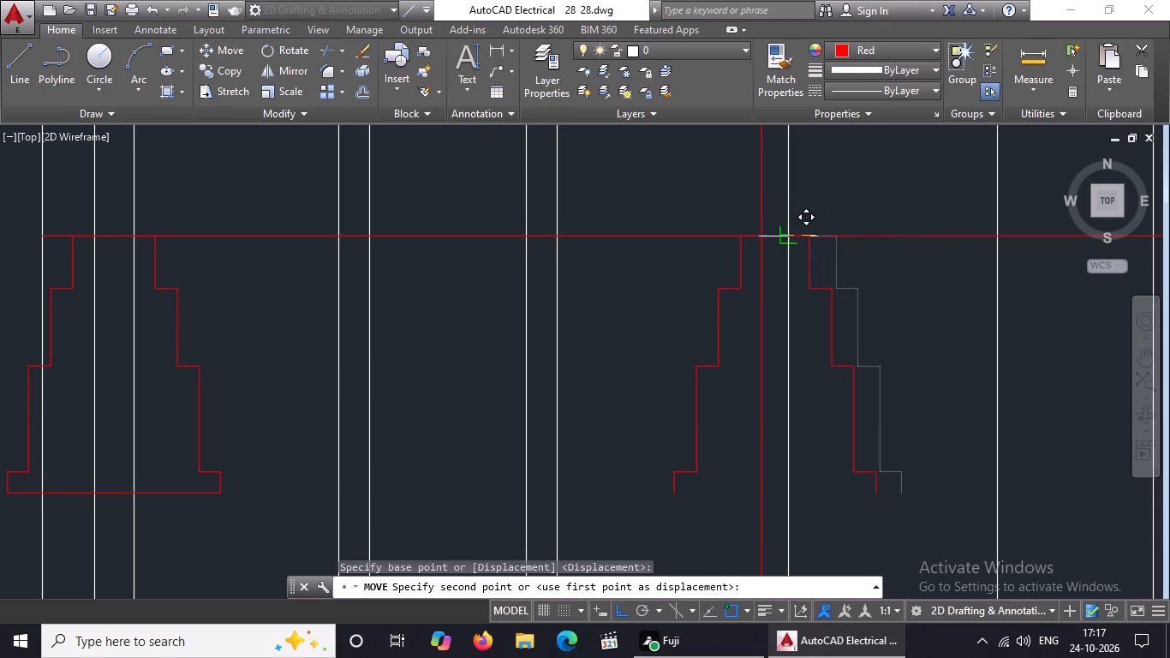
{"action": "left_click", "coordinate": [790, 235]}
{"action": "scroll", "coordinate": [795, 239], "scroll_direction": "down", "scroll_amount": 3}
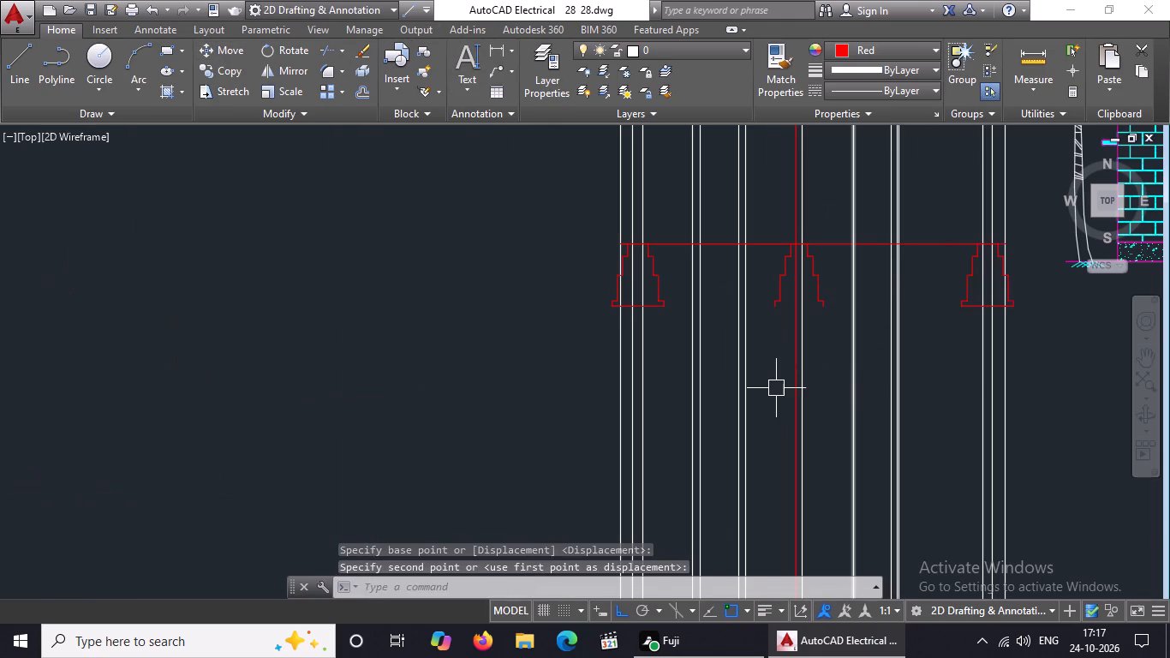
{"action": "key", "text": "Escape"}
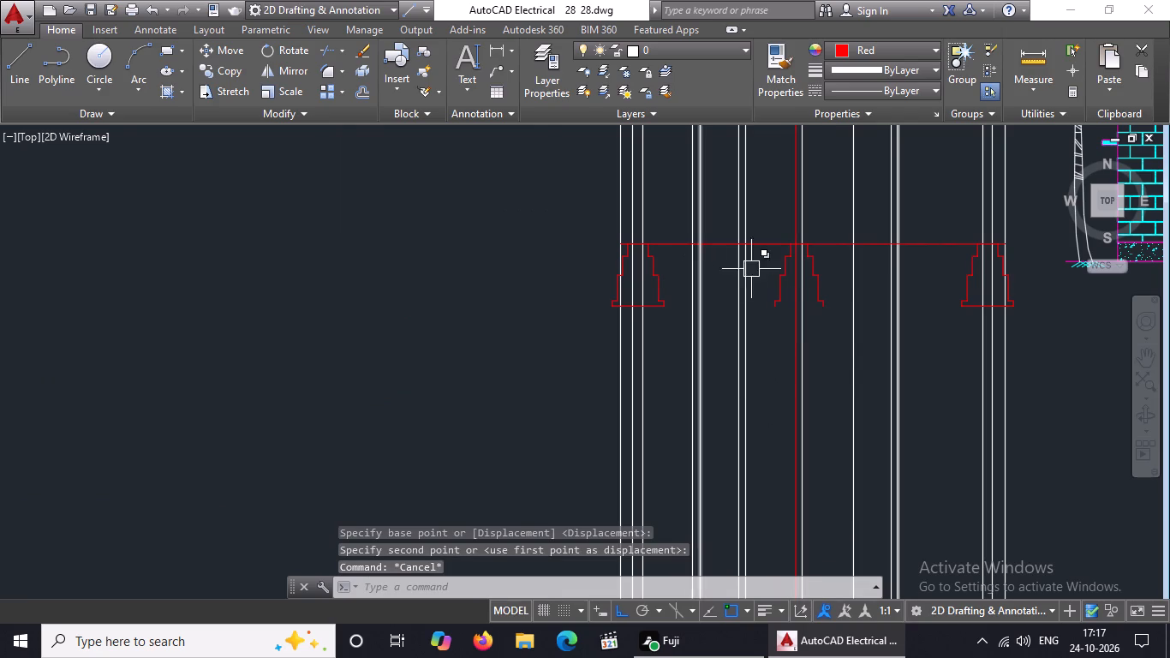
Draw a horizontal line joining the lower ends of both profiles to close the middle footing's base.
{"action": "scroll", "coordinate": [797, 283], "scroll_direction": "up", "scroll_amount": 2}
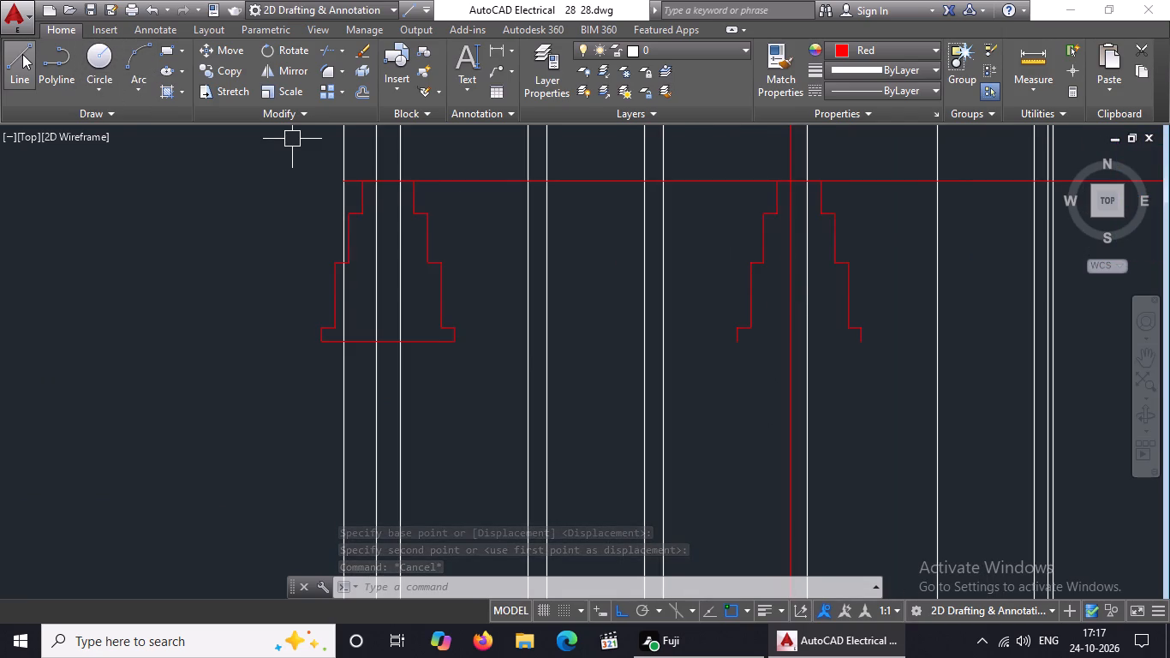
{"action": "left_click_drag", "start_coordinate": [22, 54], "coordinate": [37, 84]}
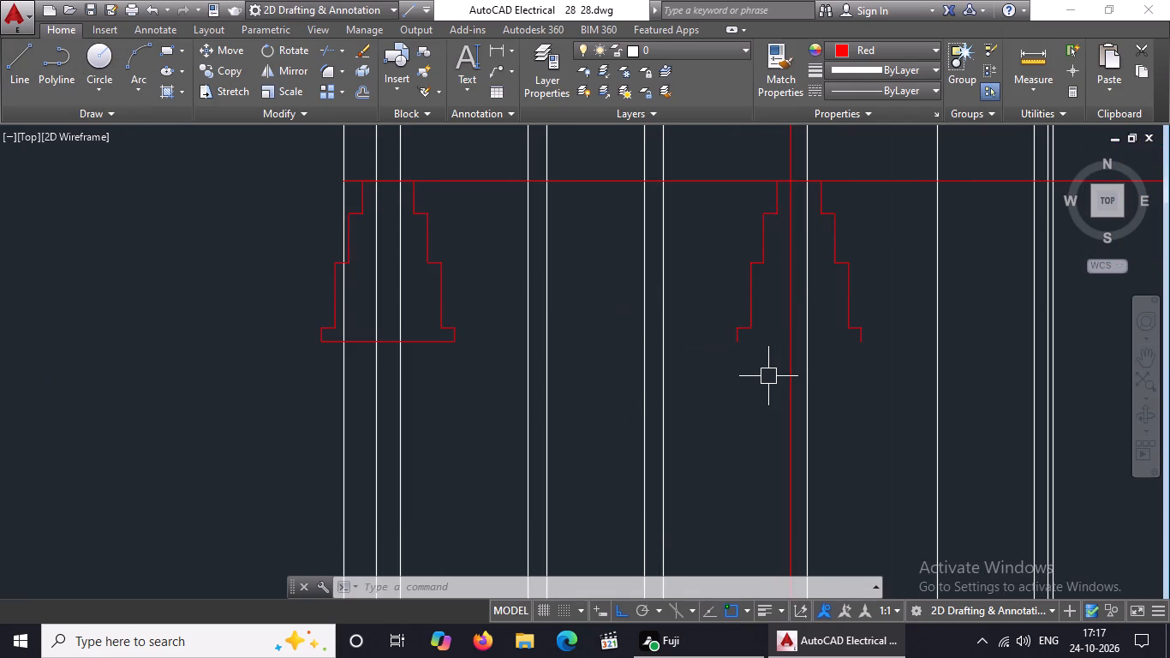
{"action": "key", "text": "l"}
{"action": "key", "text": "Return"}
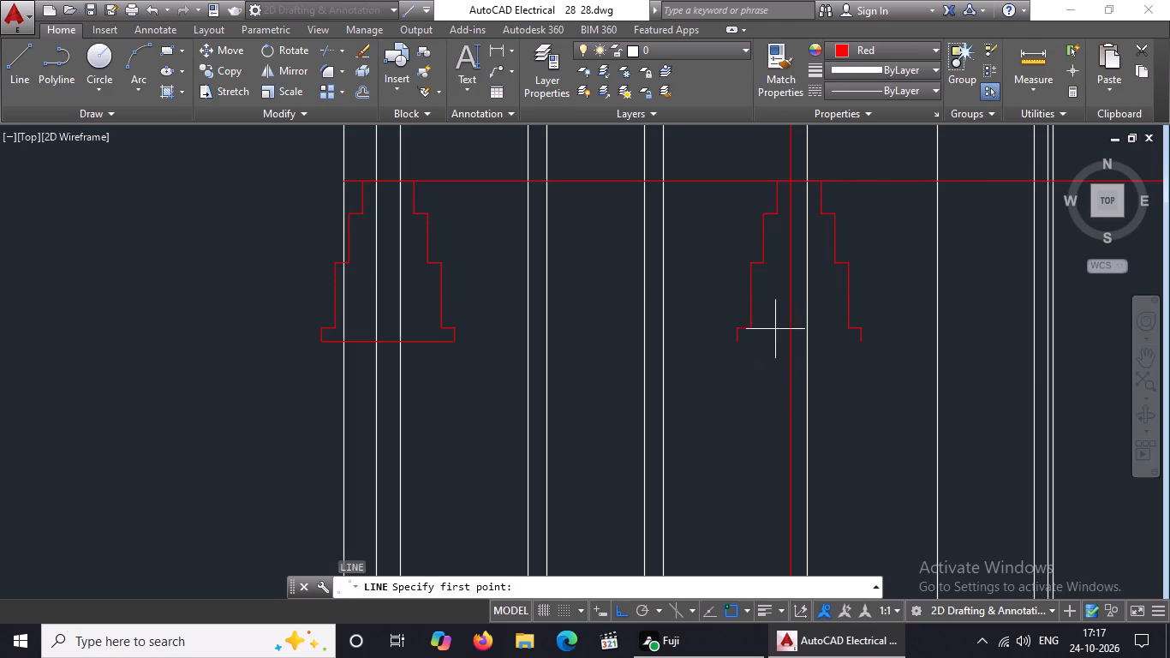
{"action": "left_click", "coordinate": [739, 341]}
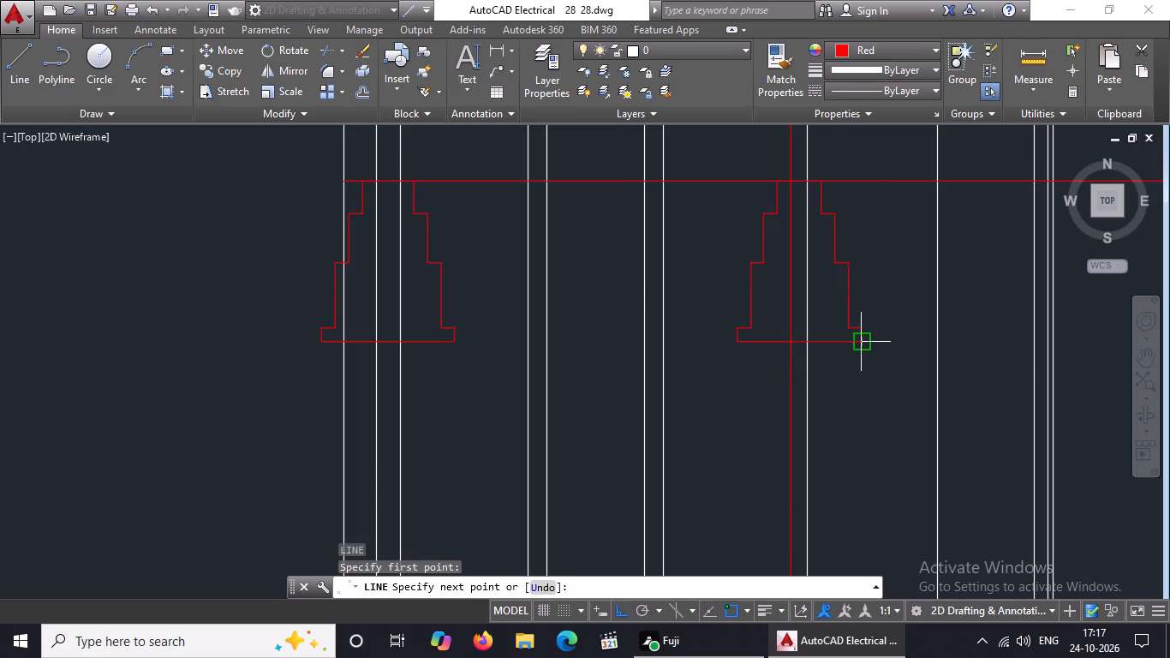
{"action": "left_click", "coordinate": [860, 342]}
{"action": "scroll", "coordinate": [909, 360], "scroll_direction": "down", "scroll_amount": 3}
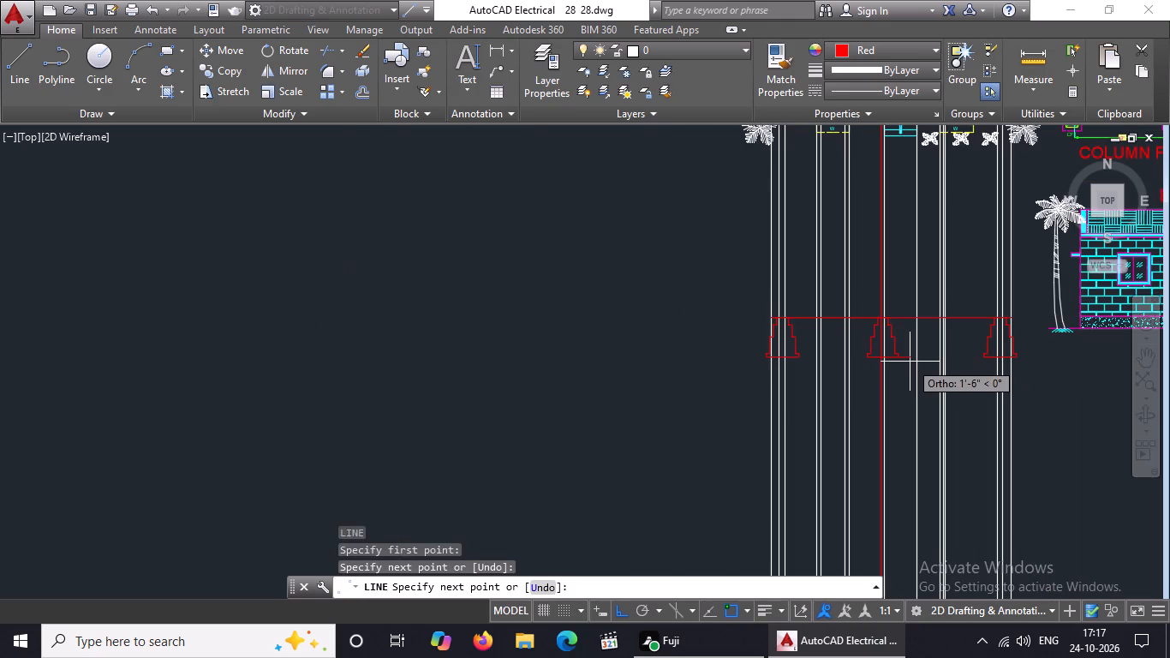
{"action": "key", "text": "Escape"}
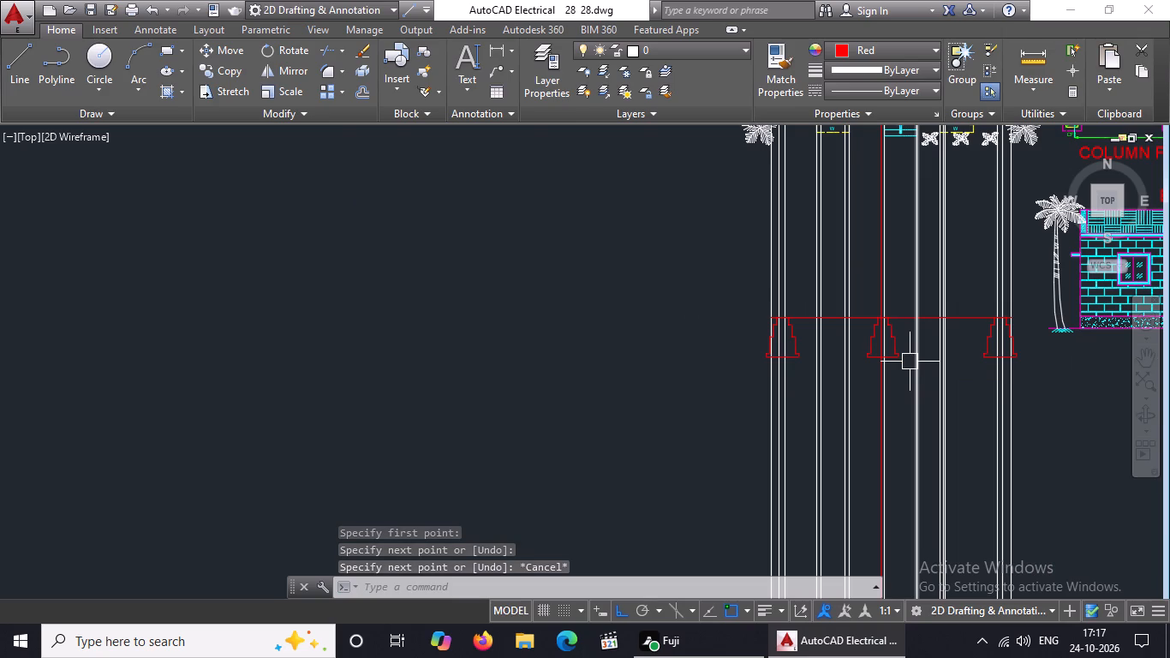
{"action": "key", "text": "Escape"}
Draw a horizontal line across the left footing along the top of its base course, between the inner step corners.
{"action": "scroll", "coordinate": [875, 360], "scroll_direction": "up", "scroll_amount": 2}
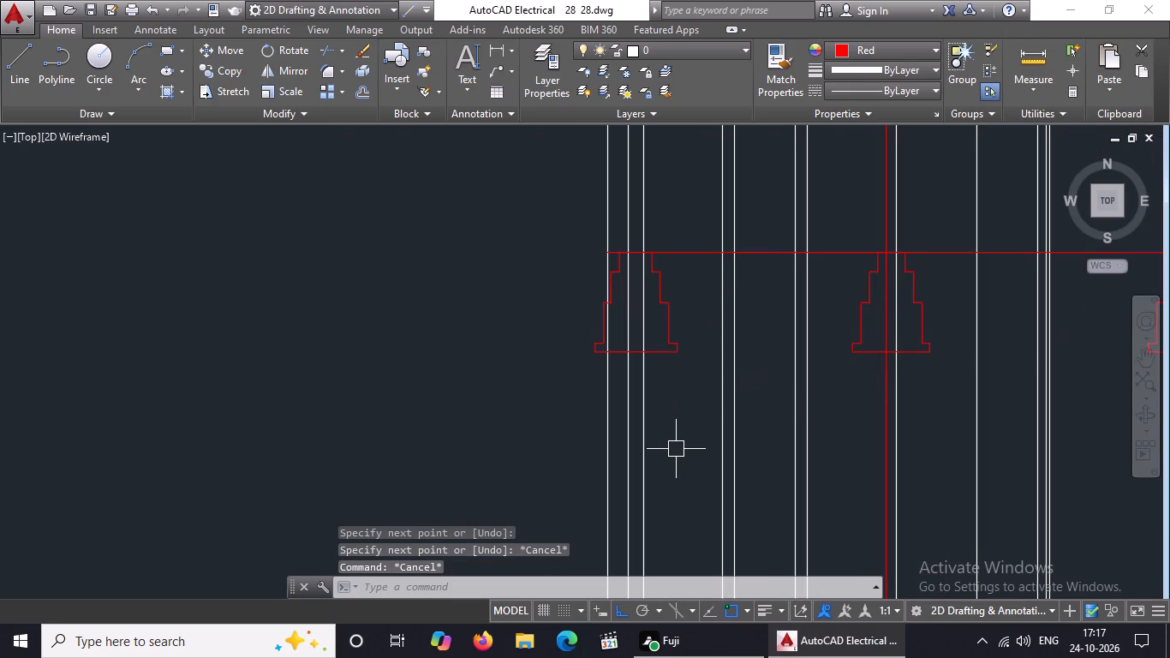
{"action": "key", "text": "l"}
{"action": "key", "text": "Return"}
{"action": "scroll", "coordinate": [607, 386], "scroll_direction": "up", "scroll_amount": 3}
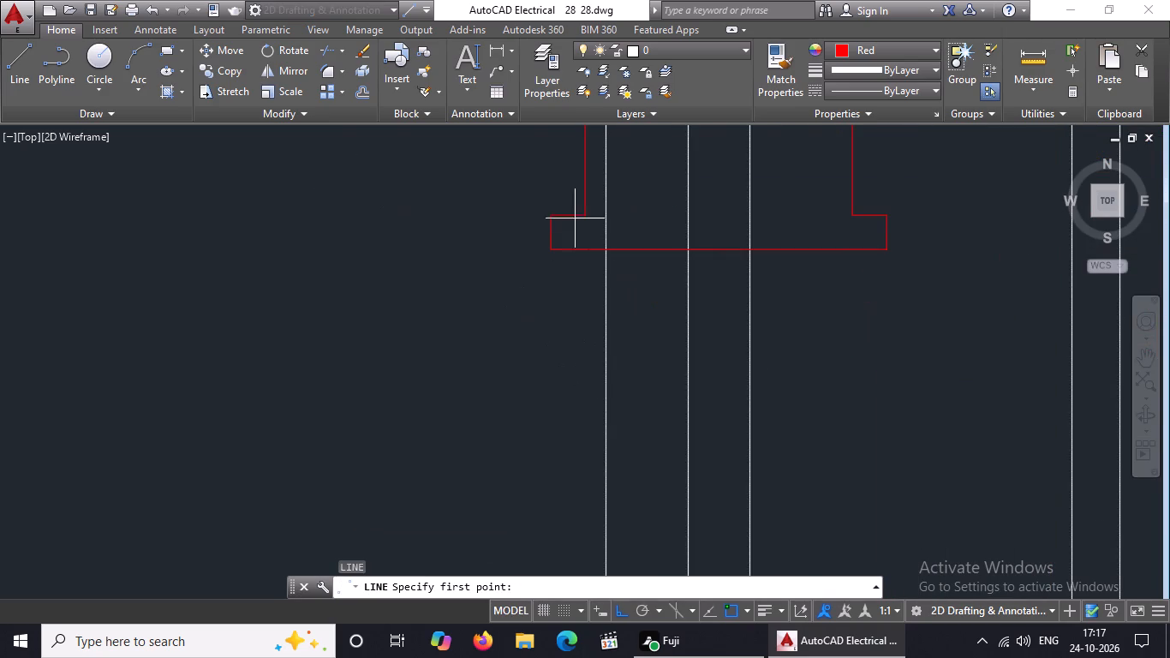
{"action": "left_click", "coordinate": [585, 218]}
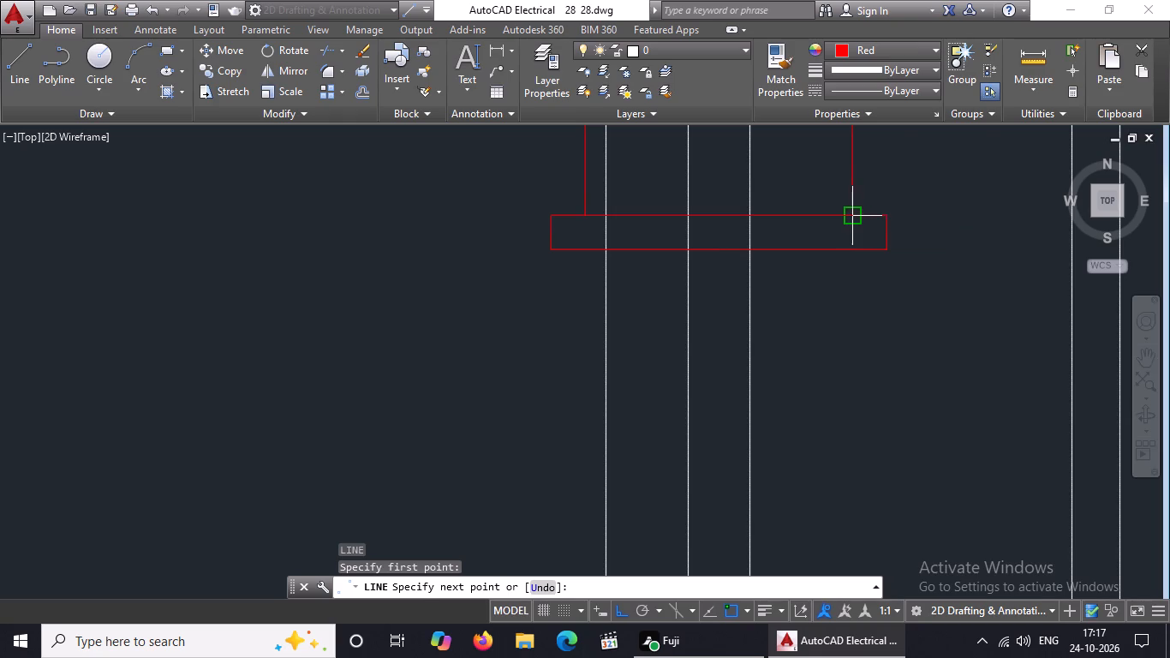
{"action": "left_click", "coordinate": [849, 216]}
{"action": "scroll", "coordinate": [848, 216], "scroll_direction": "down", "scroll_amount": 3}
{"action": "key", "text": "Escape"}
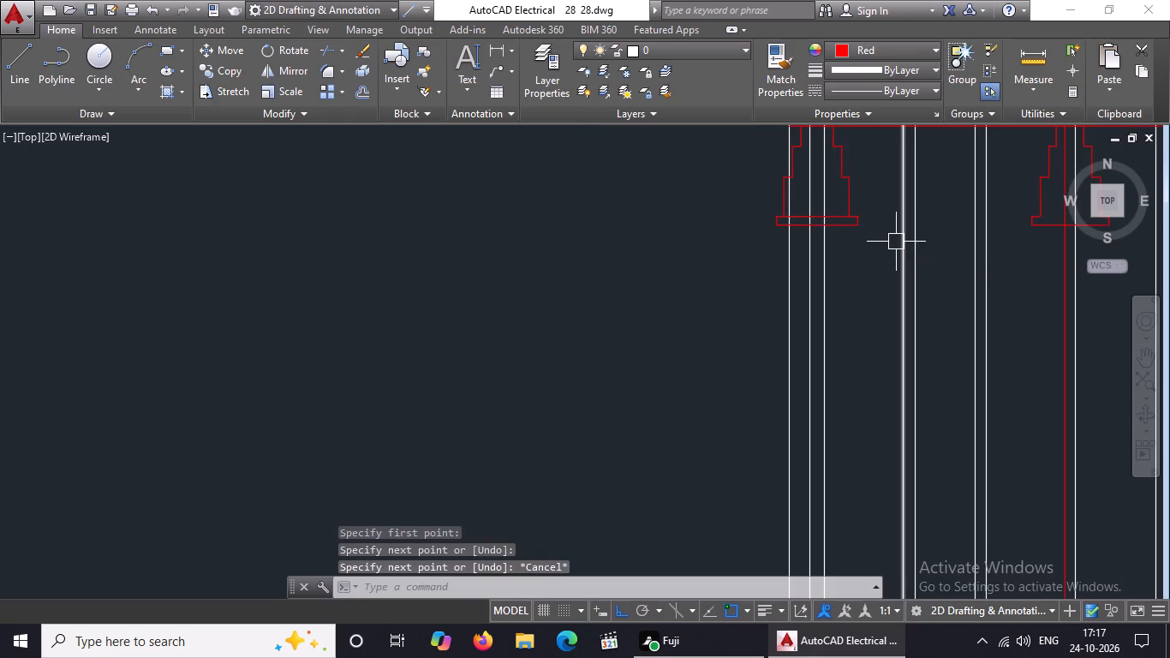
Draw horizontal lines across the left footing's two upper step levels, joining the opposite inner corners.
{"action": "key", "text": "l"}
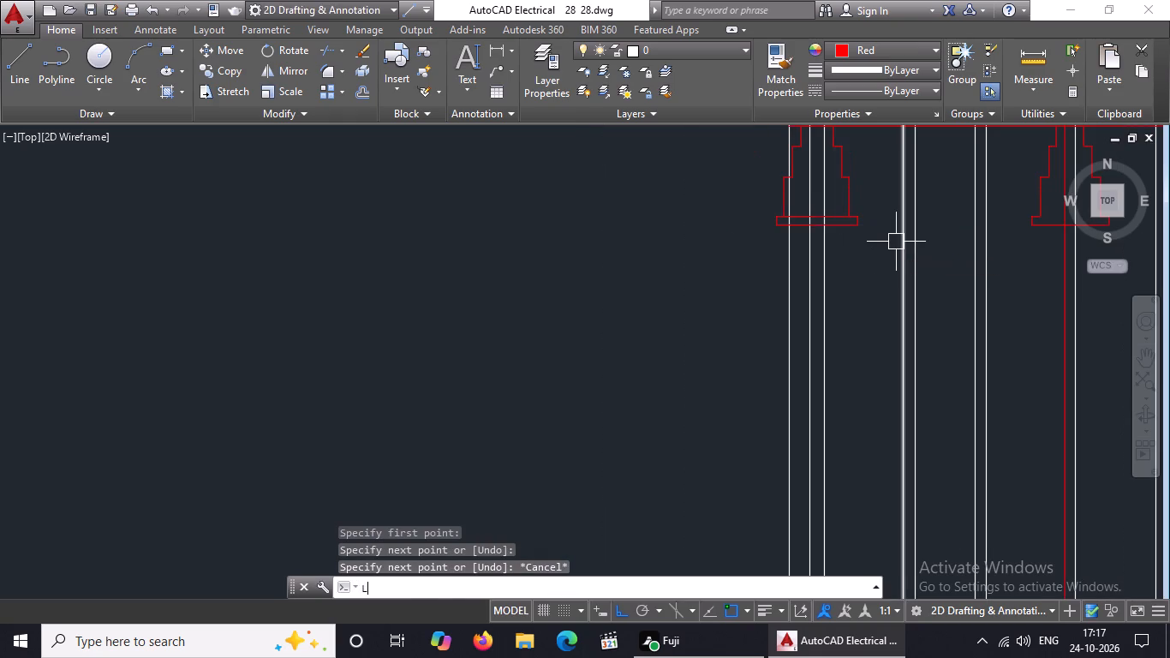
{"action": "key", "text": "Return"}
{"action": "scroll", "coordinate": [892, 257], "scroll_direction": "down", "scroll_amount": 3}
{"action": "scroll", "coordinate": [894, 221], "scroll_direction": "up", "scroll_amount": 3}
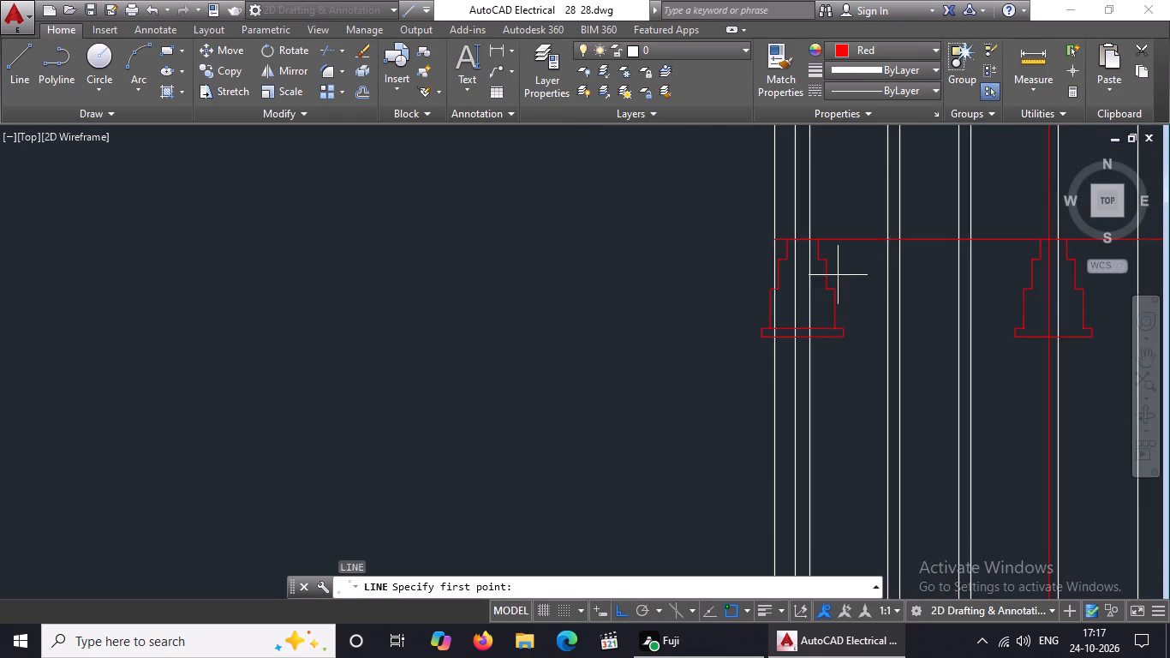
{"action": "scroll", "coordinate": [837, 276], "scroll_direction": "up", "scroll_amount": 2}
{"action": "left_click", "coordinate": [681, 308]}
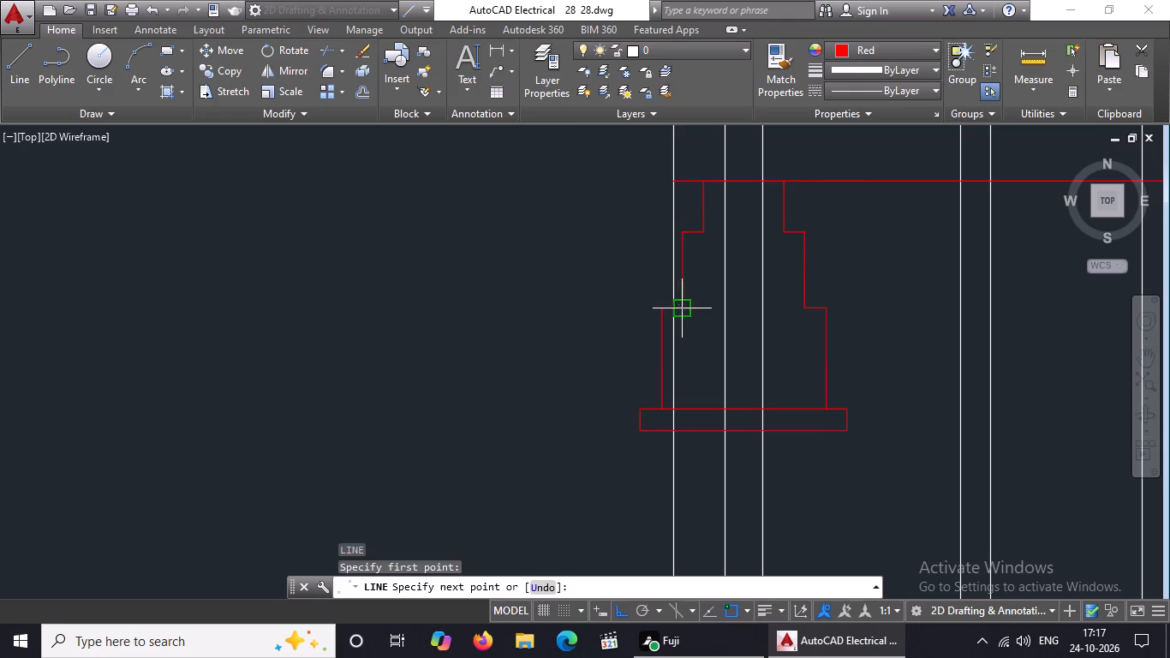
{"action": "left_click", "coordinate": [804, 306]}
{"action": "key", "text": "Return"}
{"action": "key", "text": "l"}
{"action": "key", "text": "Return"}
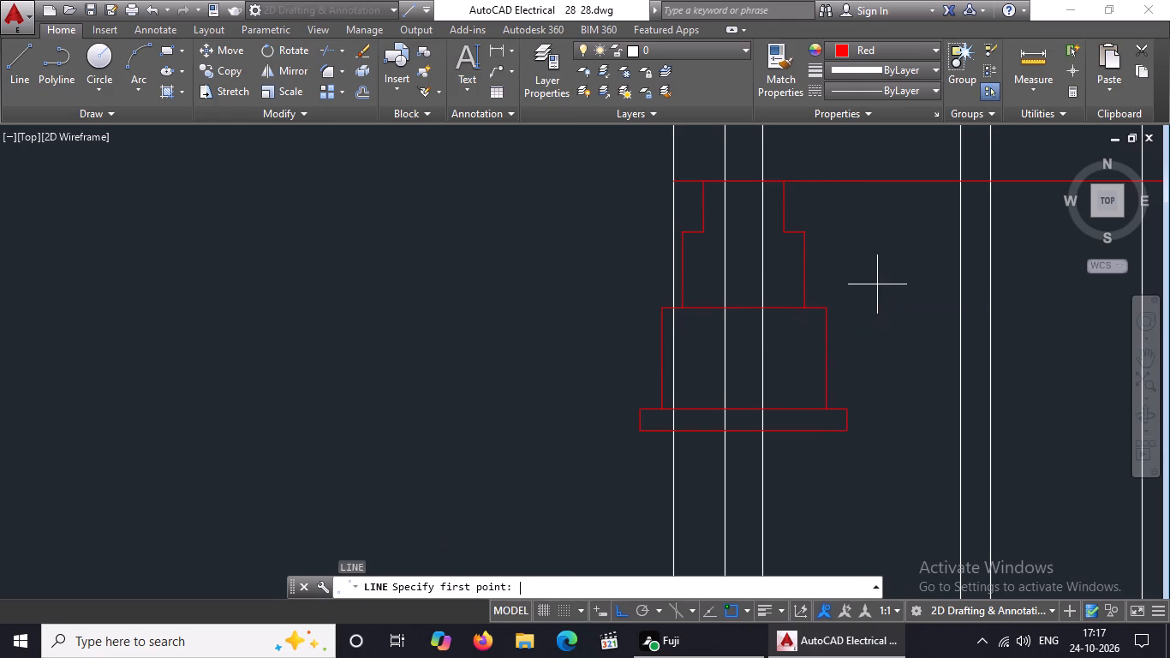
{"action": "left_click", "coordinate": [704, 229]}
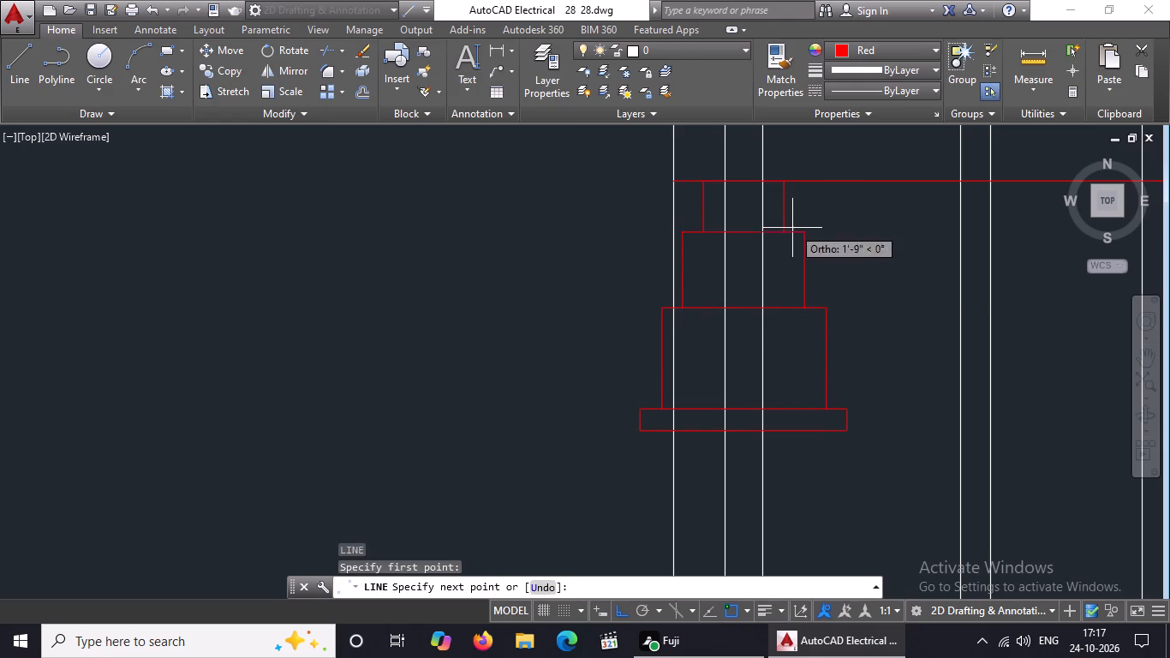
{"action": "left_click_drag", "start_coordinate": [781, 231], "coordinate": [791, 229]}
{"action": "key", "text": "Return"}
Draw a horizontal line across the middle footing along the top of its base course, between the inner step corners.
{"action": "key", "text": "l"}
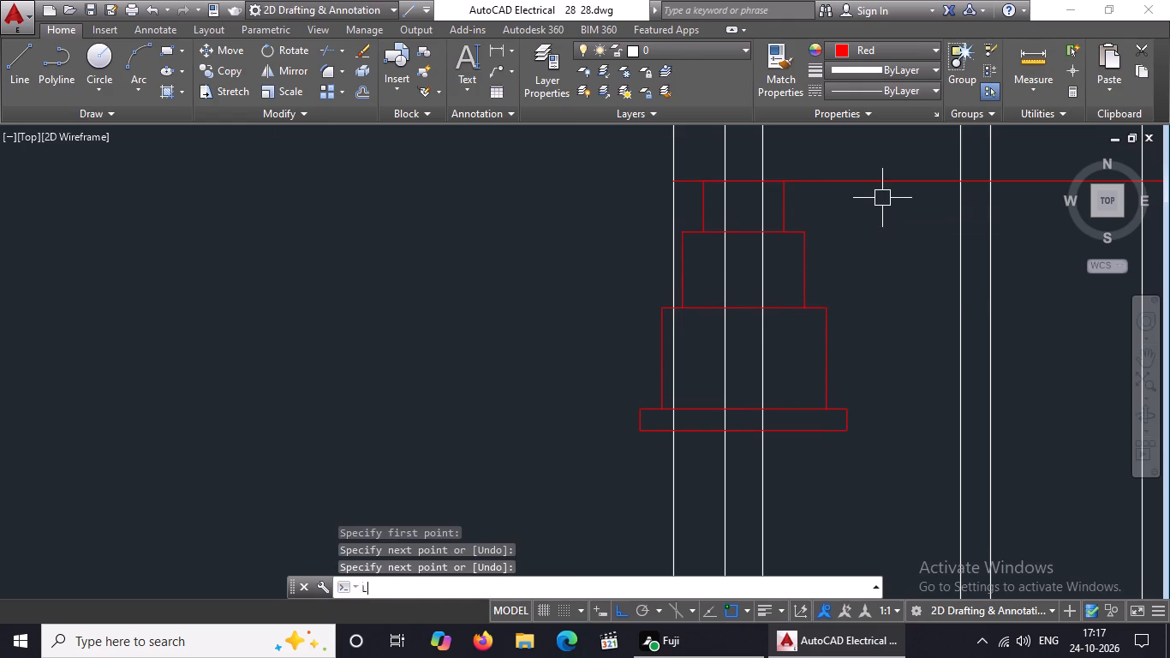
{"action": "key", "text": "Return"}
{"action": "scroll", "coordinate": [823, 245], "scroll_direction": "down", "scroll_amount": 4}
{"action": "scroll", "coordinate": [922, 253], "scroll_direction": "up", "scroll_amount": 4}
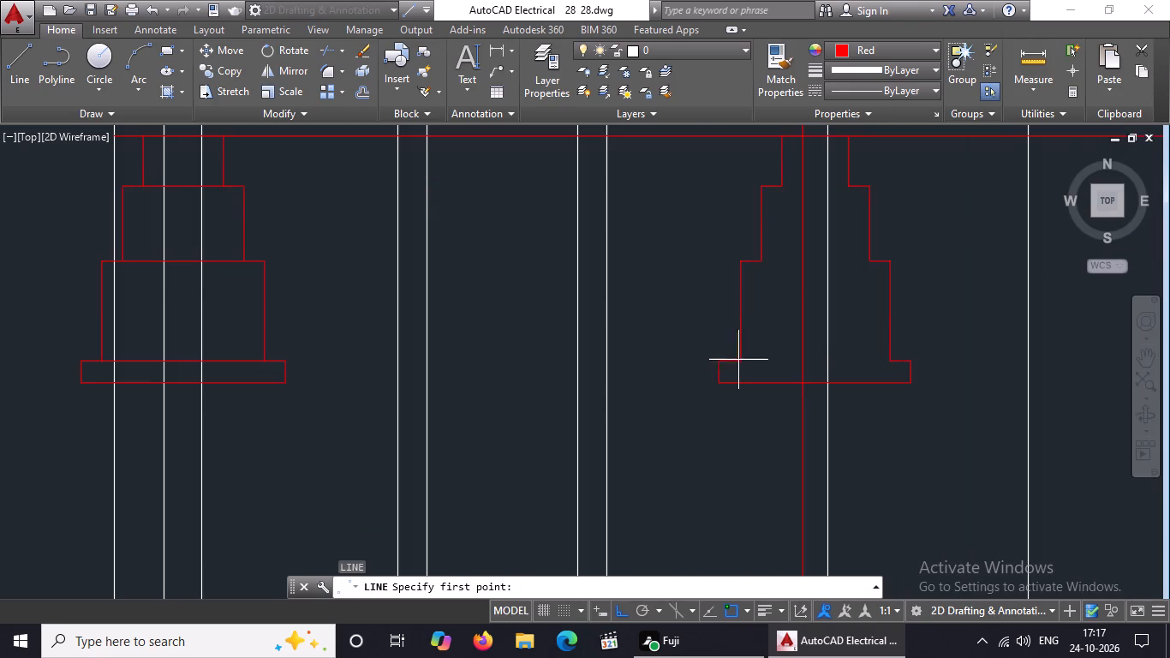
{"action": "left_click_drag", "start_coordinate": [740, 358], "coordinate": [781, 364]}
{"action": "left_click", "coordinate": [891, 362]}
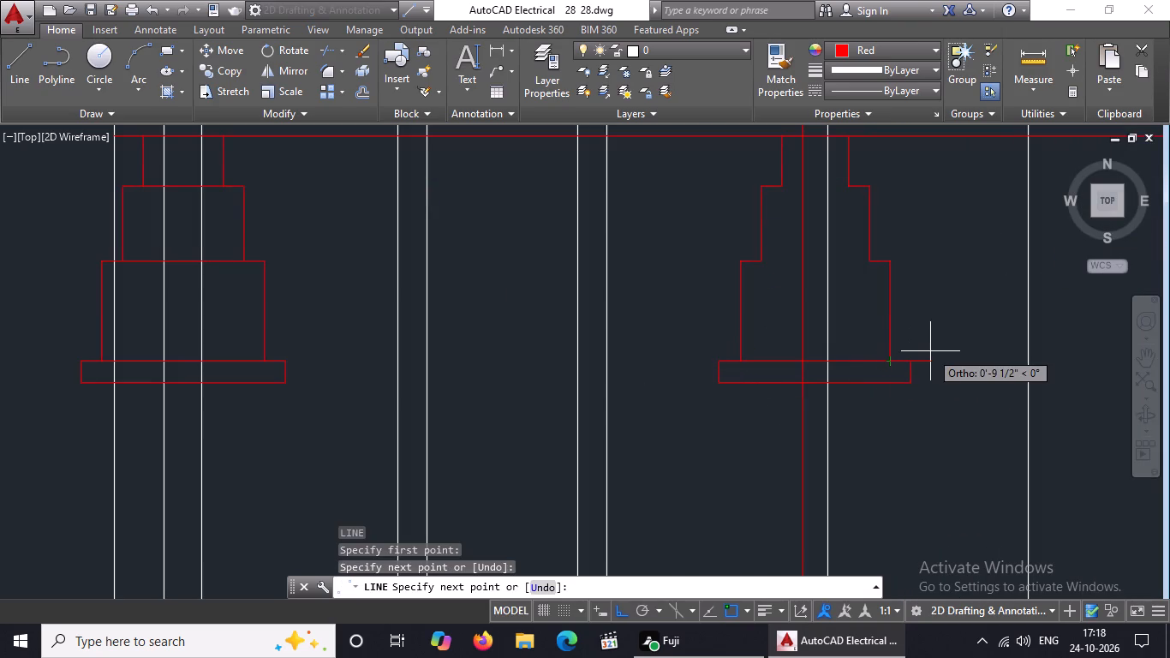
{"action": "key", "text": "Return"}
Draw horizontal lines across the middle footing's two upper step levels, joining the opposite inner corners.
{"action": "key", "text": "l"}
{"action": "key", "text": "Return"}
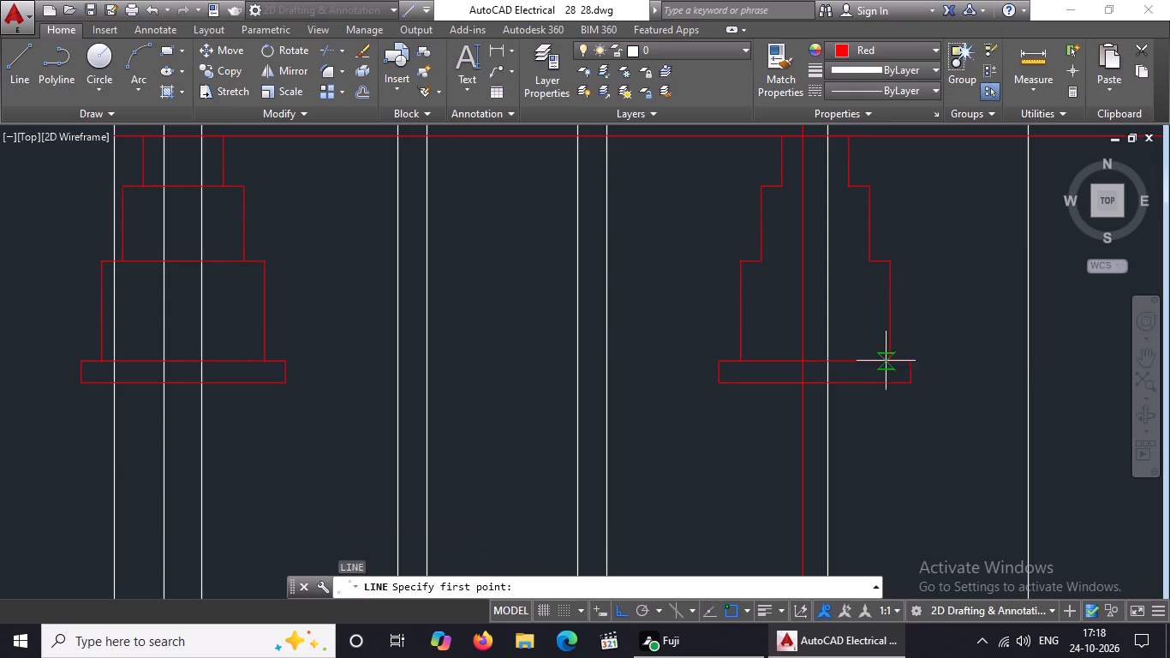
{"action": "left_click", "coordinate": [757, 263]}
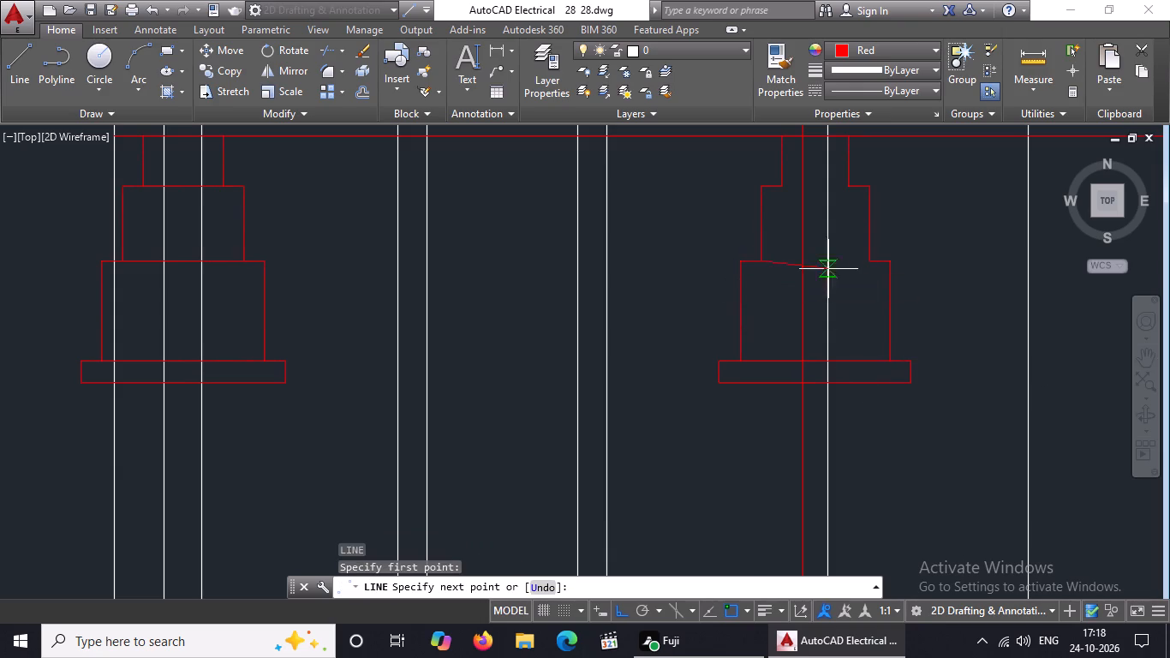
{"action": "left_click", "coordinate": [869, 260]}
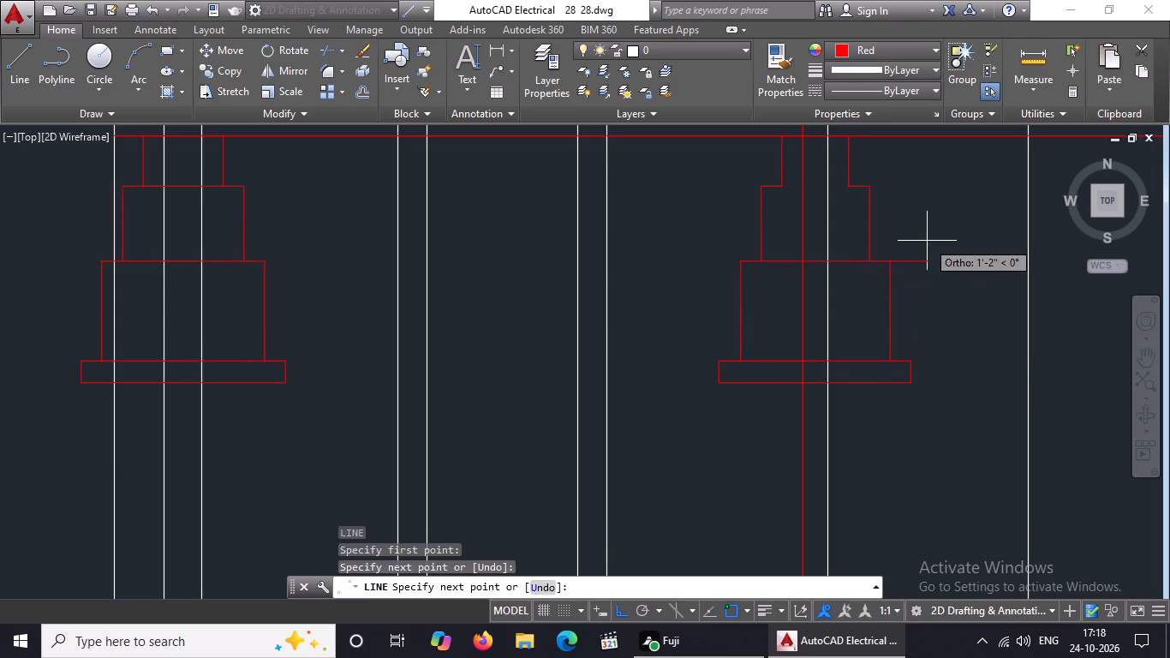
{"action": "key", "text": "Return"}
{"action": "key", "text": "l"}
{"action": "key", "text": "Return"}
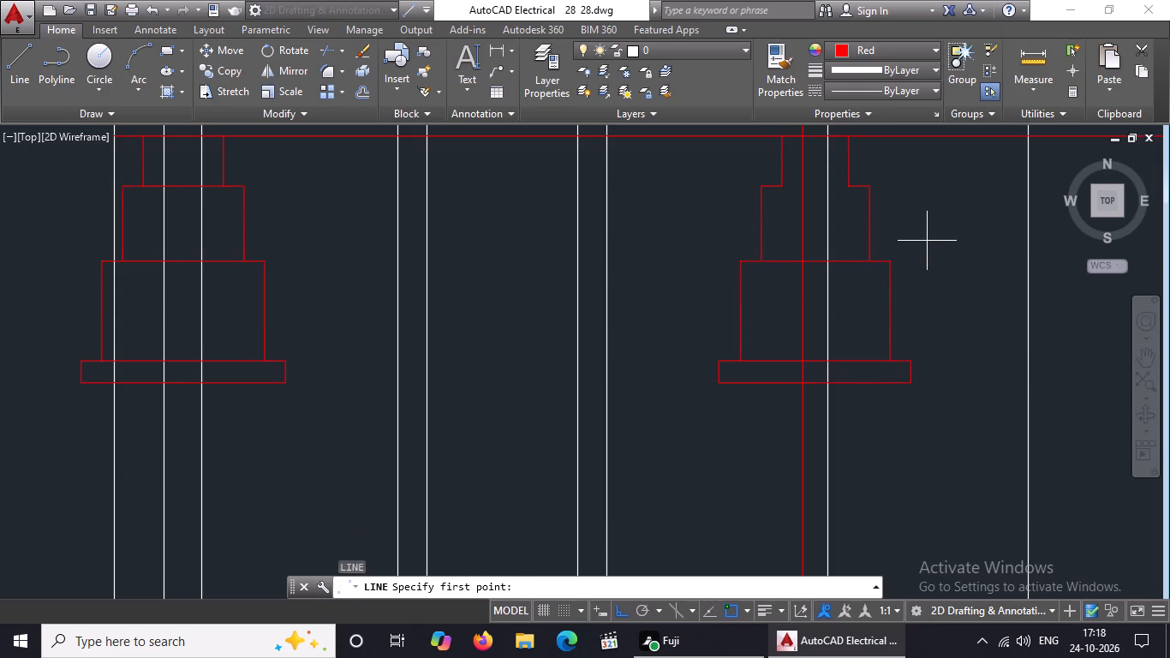
{"action": "left_click", "coordinate": [791, 189]}
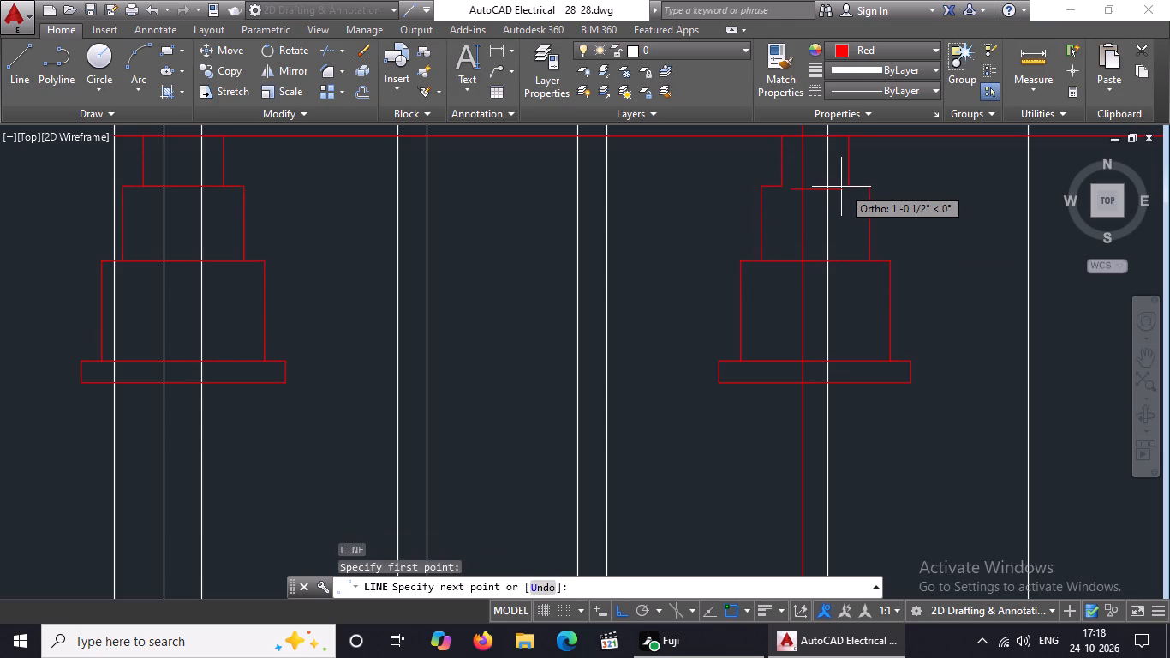
{"action": "key", "text": "ctrl+z"}
{"action": "scroll", "coordinate": [841, 187], "scroll_direction": "up", "scroll_amount": 1}
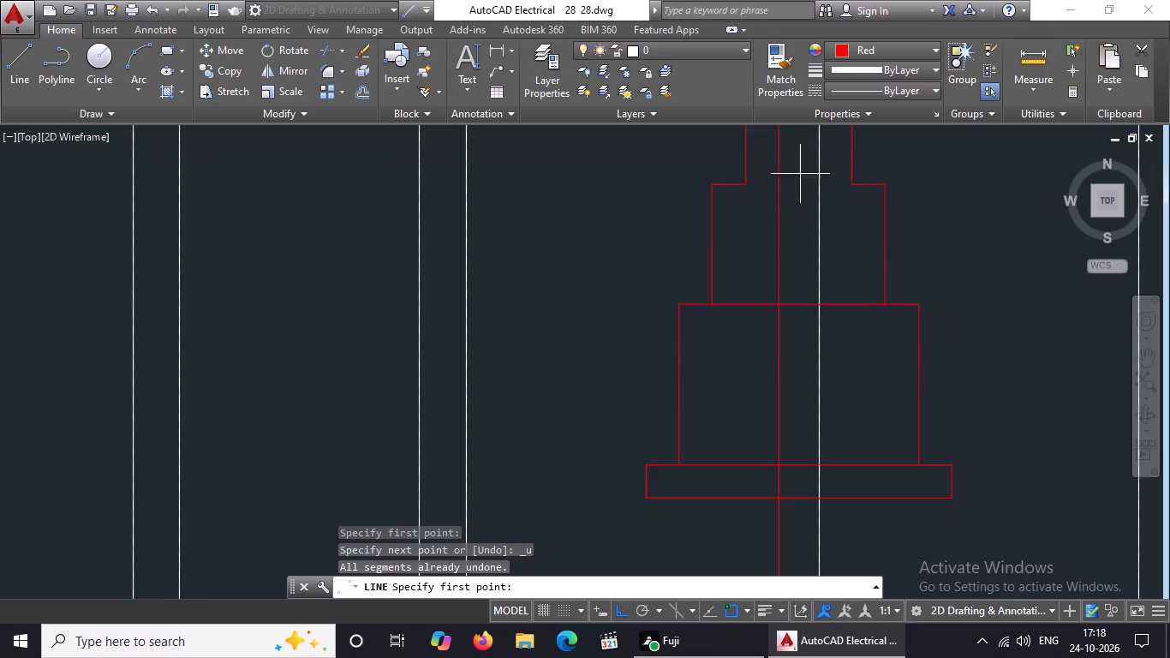
{"action": "left_click_drag", "start_coordinate": [746, 192], "coordinate": [765, 188]}
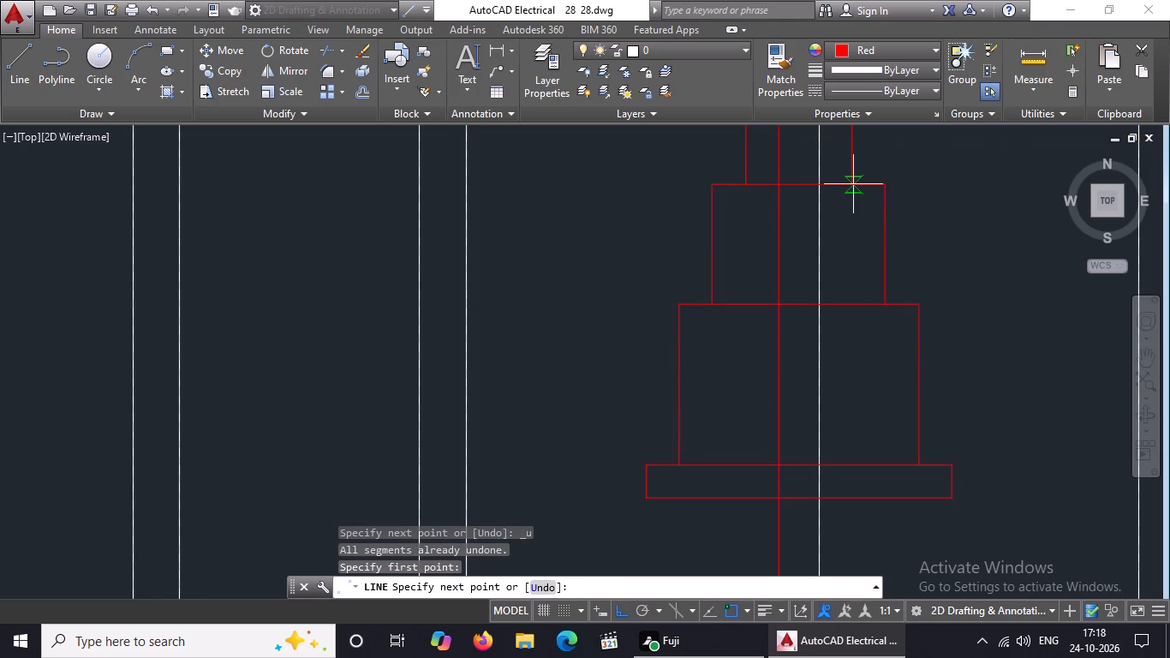
{"action": "left_click", "coordinate": [851, 186]}
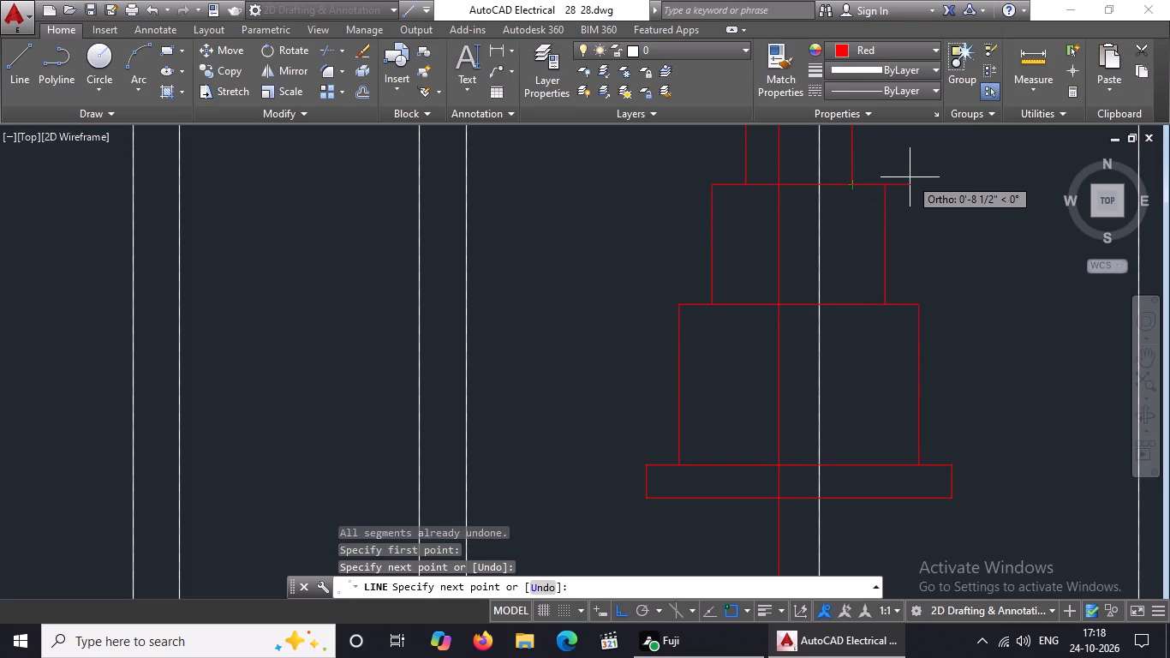
{"action": "key", "text": "Return"}
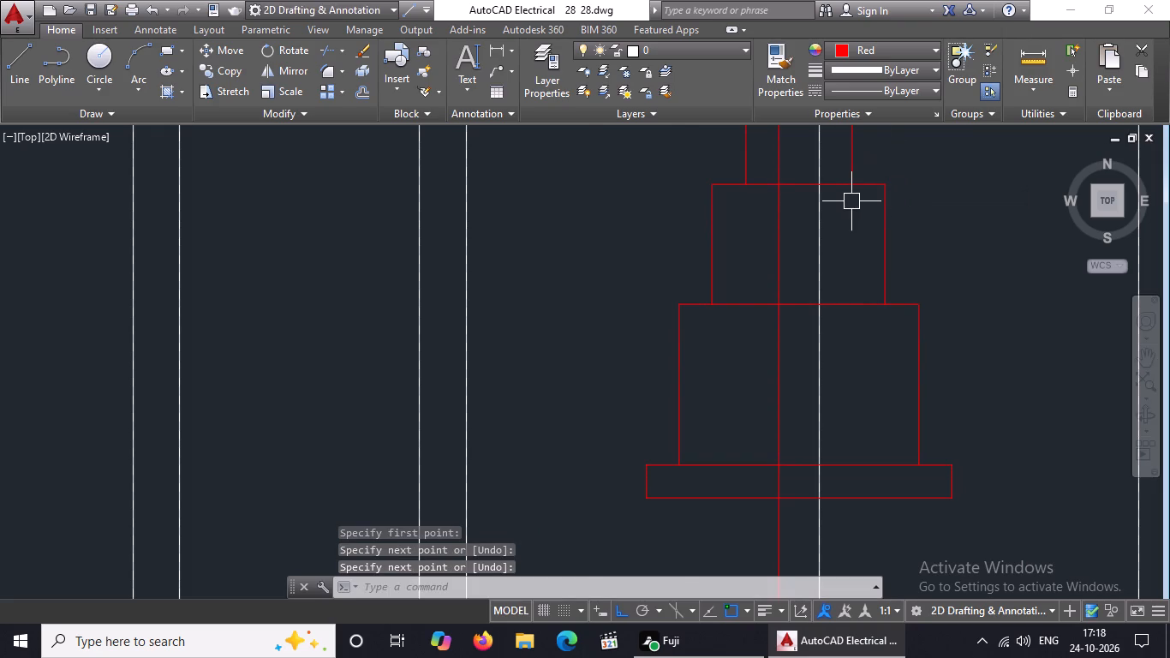
Draw a horizontal line across the right footing along the top of its base course, between the inner step corners.
{"action": "scroll", "coordinate": [851, 201], "scroll_direction": "down", "scroll_amount": 5}
{"action": "scroll", "coordinate": [997, 185], "scroll_direction": "up", "scroll_amount": 3}
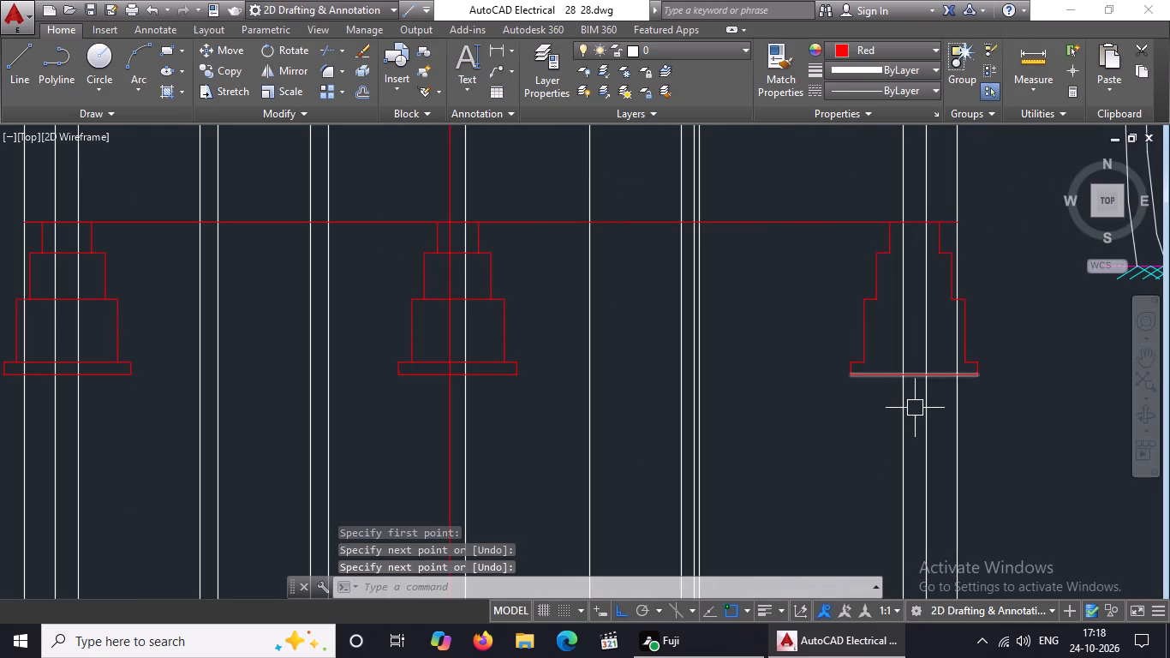
{"action": "key", "text": "l"}
{"action": "key", "text": "Return"}
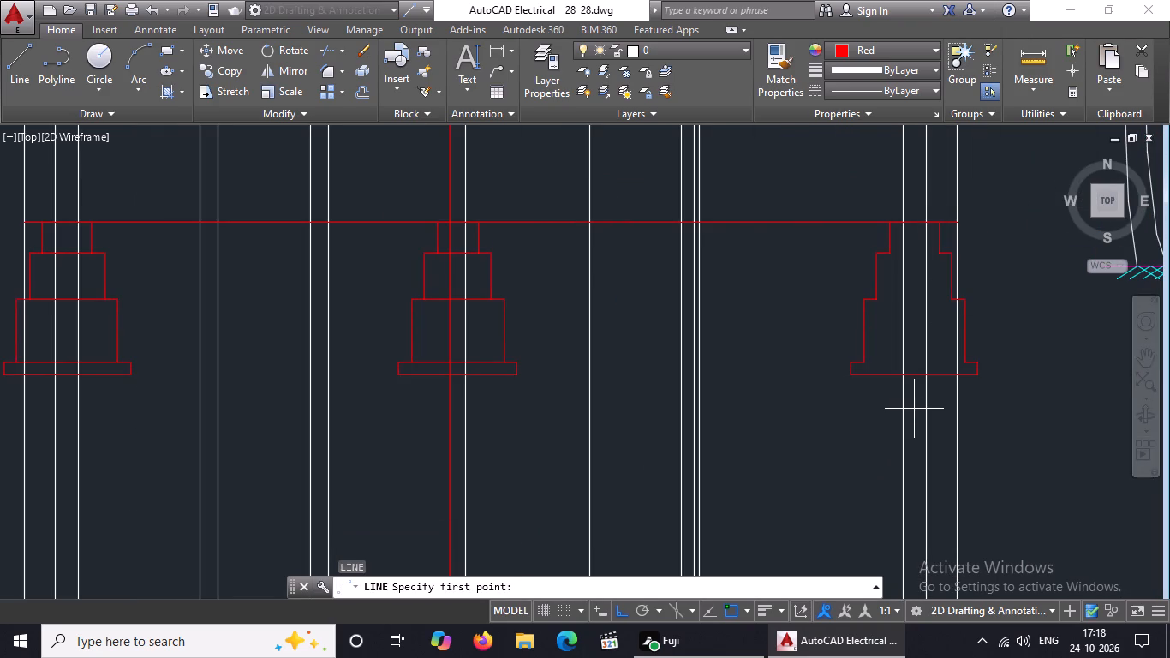
{"action": "left_click", "coordinate": [868, 361]}
{"action": "scroll", "coordinate": [964, 364], "scroll_direction": "up", "scroll_amount": 2}
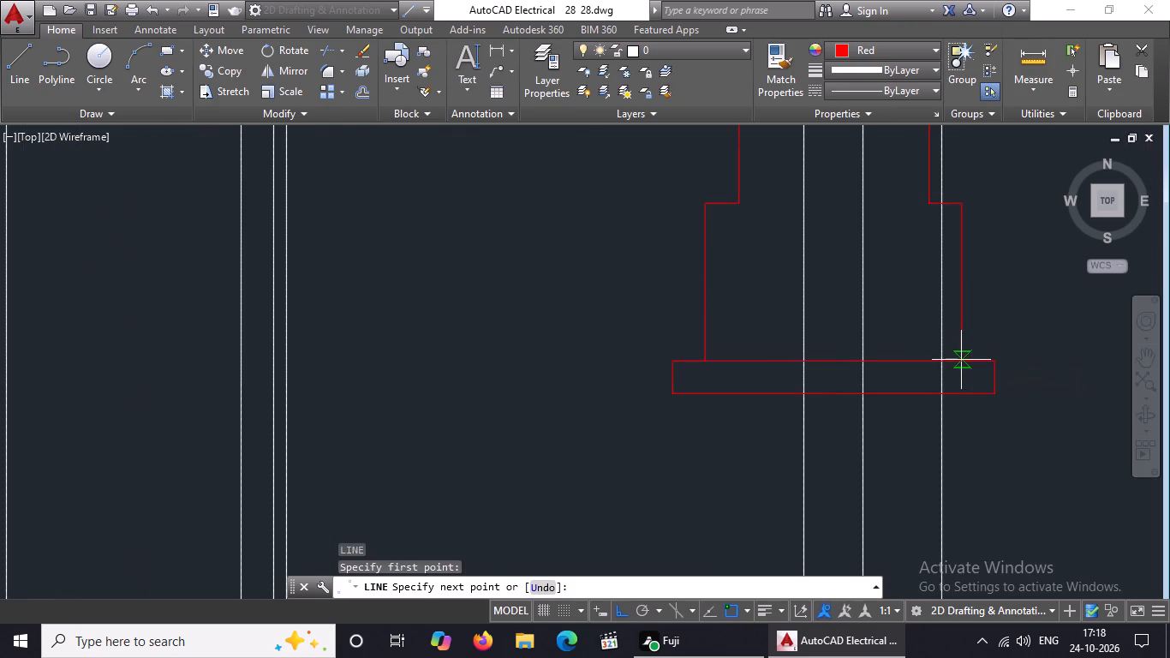
{"action": "left_click", "coordinate": [962, 362]}
{"action": "key", "text": "Return"}
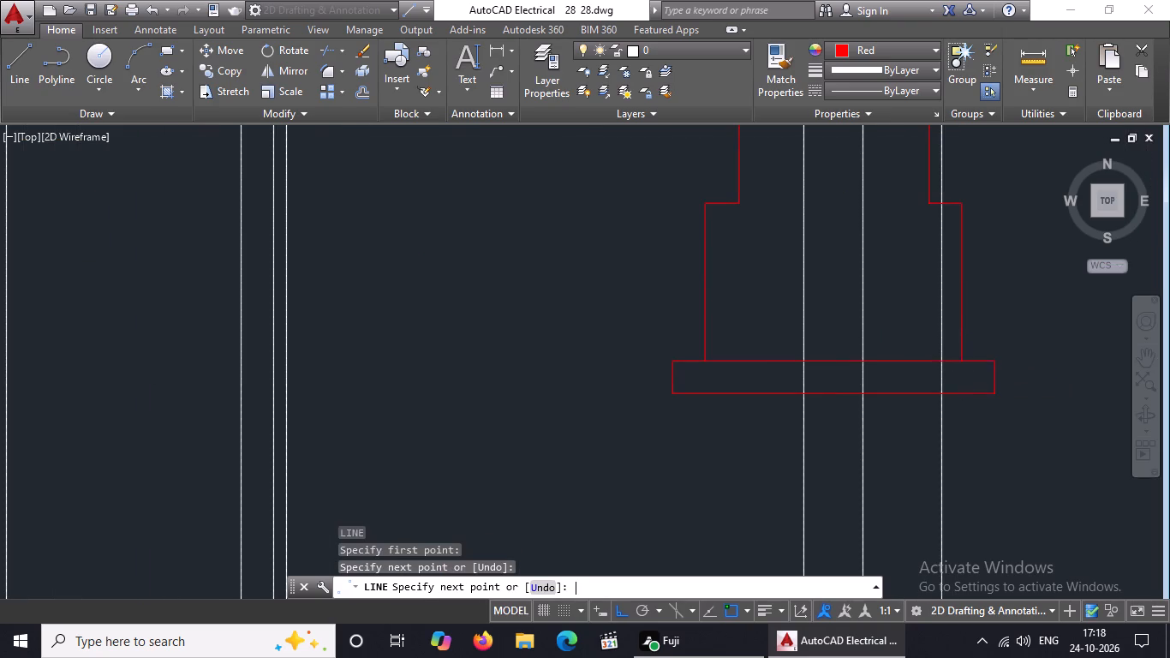
Draw horizontal lines across the right footing's two upper step levels, joining the opposite inner corners.
{"action": "key", "text": "l"}
{"action": "key", "text": "Return"}
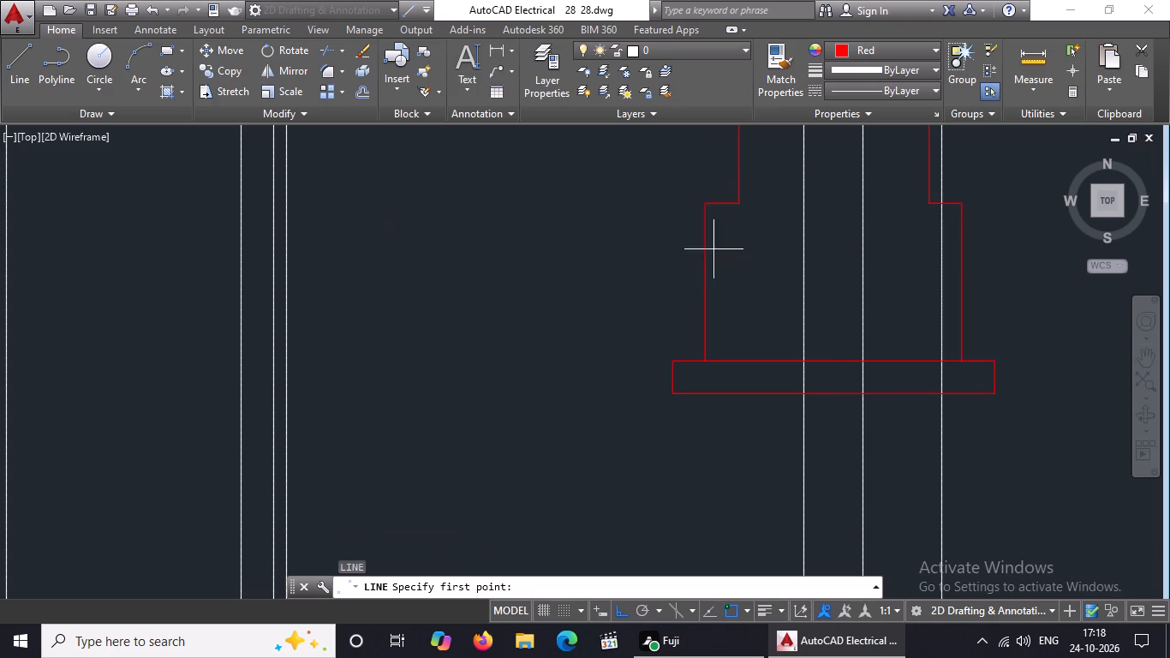
{"action": "left_click_drag", "start_coordinate": [737, 200], "coordinate": [773, 194]}
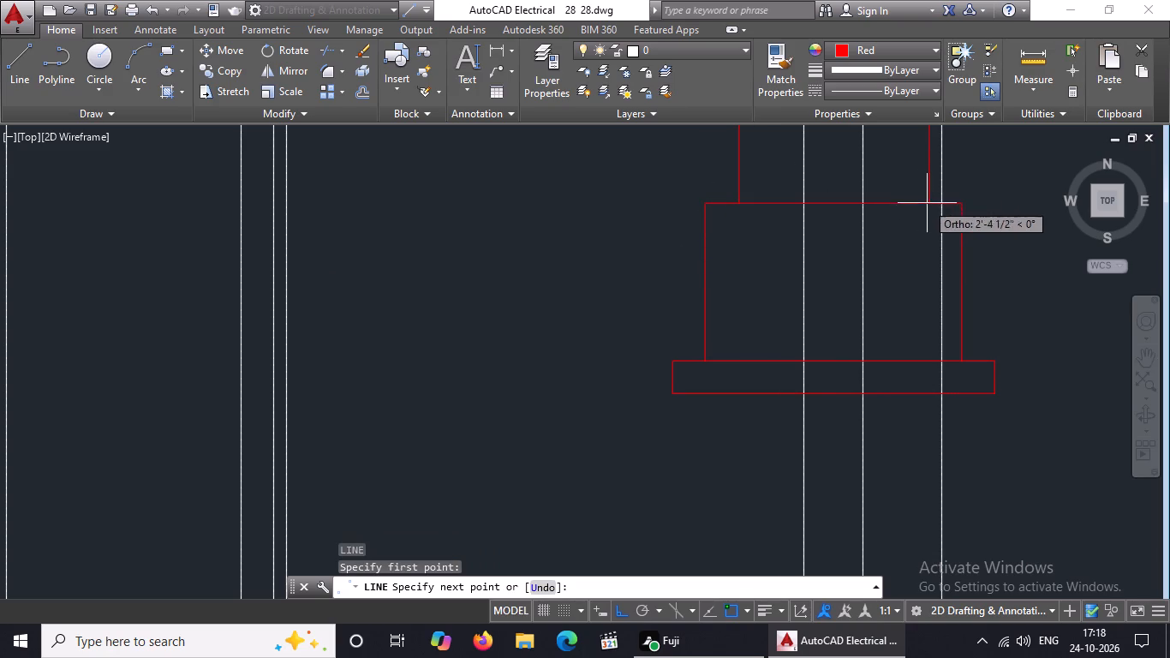
{"action": "left_click", "coordinate": [929, 203]}
{"action": "key", "text": "Return"}
{"action": "key", "text": "l"}
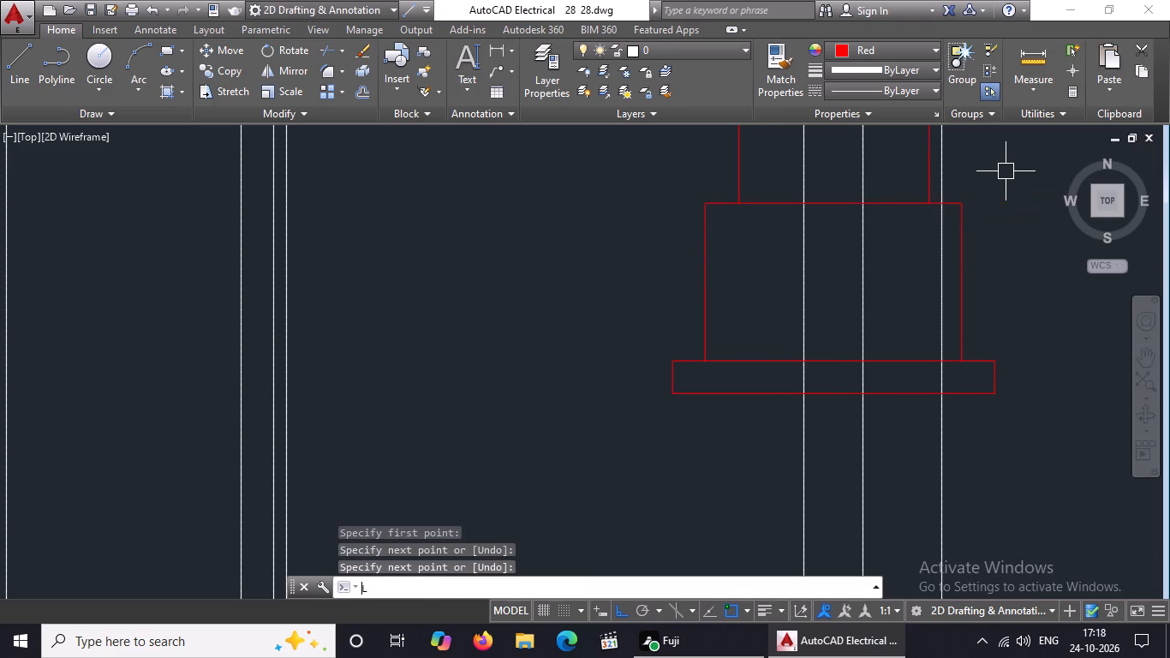
{"action": "key", "text": "Return"}
{"action": "scroll", "coordinate": [954, 225], "scroll_direction": "down", "scroll_amount": 4}
{"action": "scroll", "coordinate": [951, 183], "scroll_direction": "up", "scroll_amount": 3}
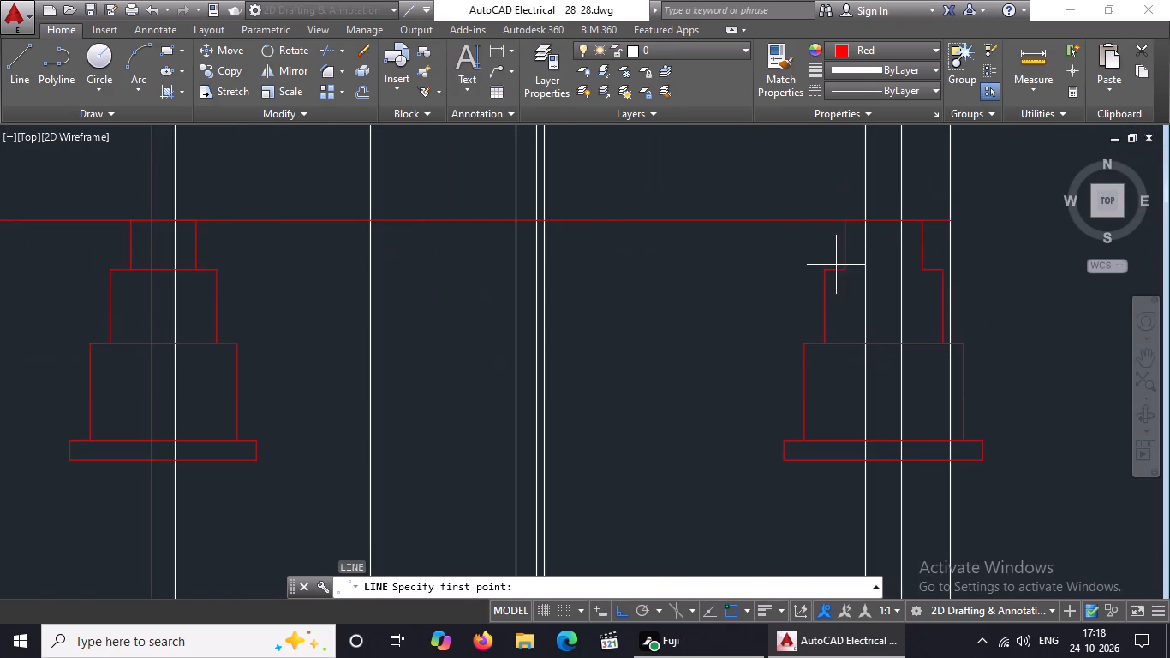
{"action": "left_click", "coordinate": [845, 271]}
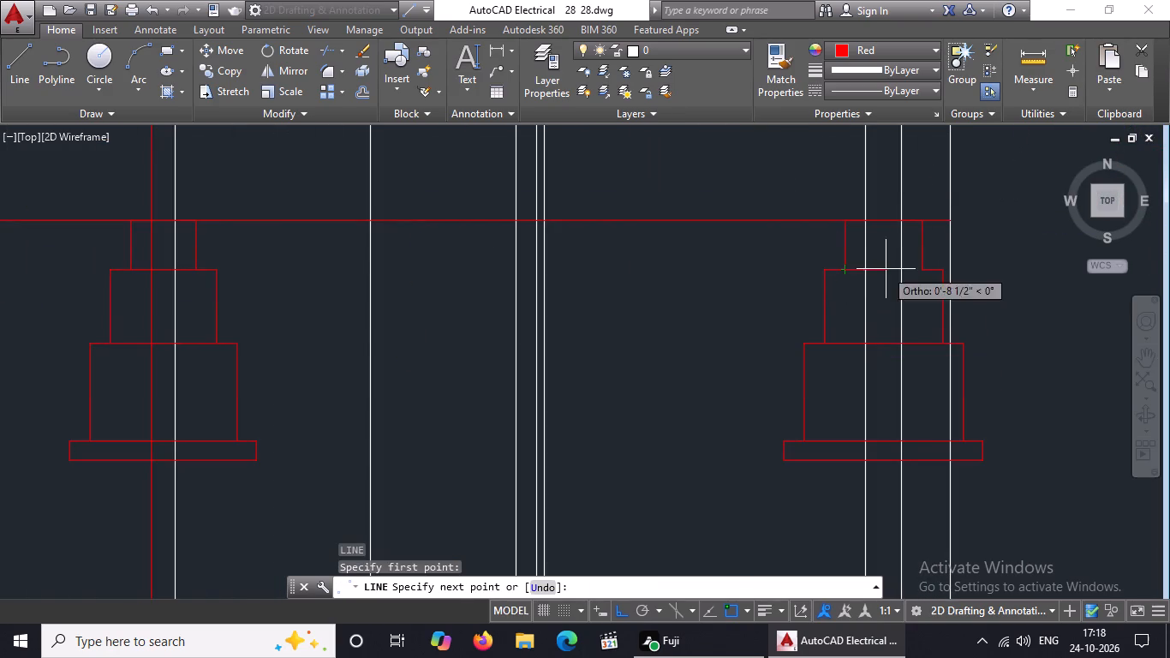
{"action": "left_click", "coordinate": [924, 271]}
{"action": "key", "text": "Return"}
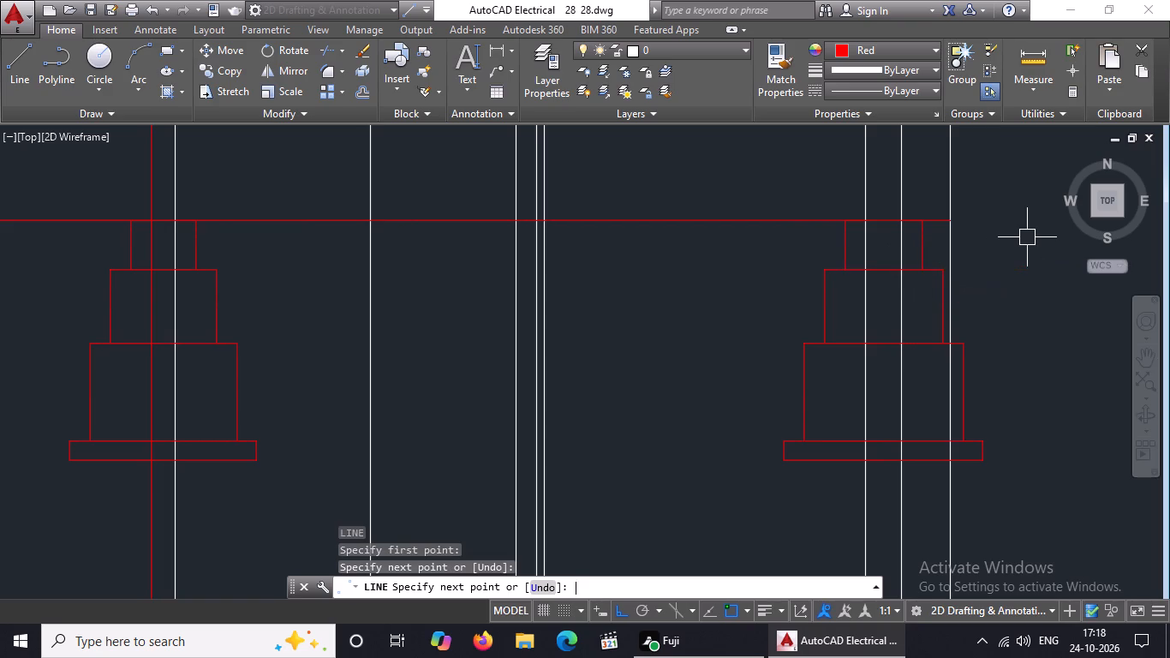
Start a hatch with the AR-CONC pattern in the outer left portion of the left footing's base course.
{"action": "scroll", "coordinate": [781, 366], "scroll_direction": "down", "scroll_amount": 2}
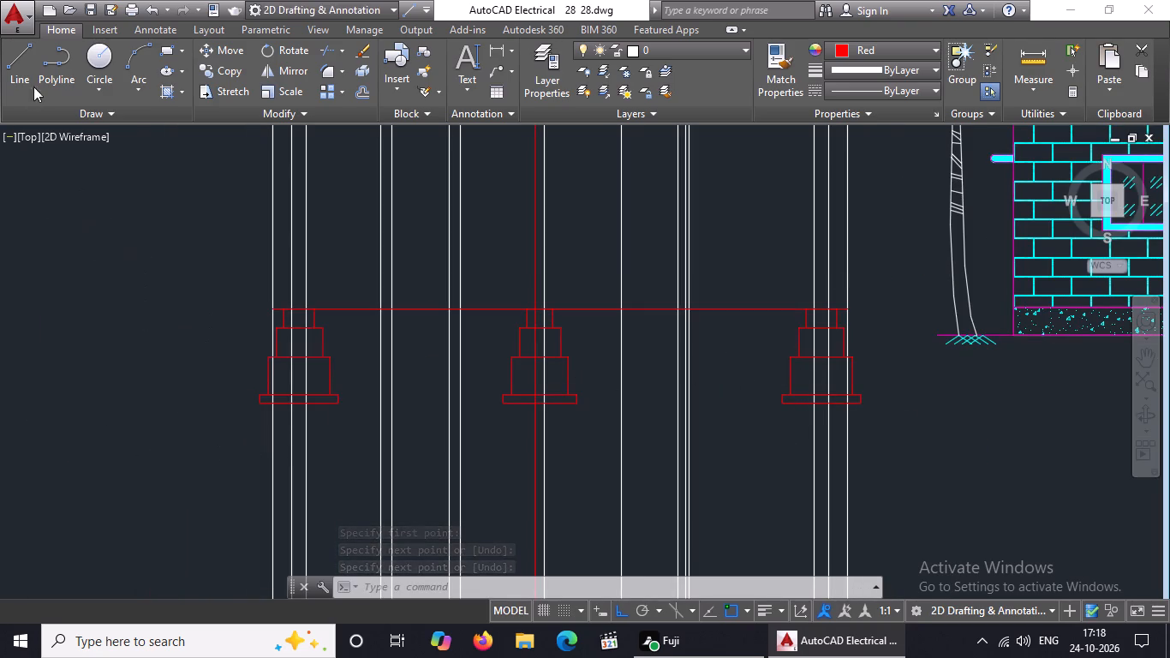
{"action": "scroll", "coordinate": [188, 384], "scroll_direction": "up", "scroll_amount": 2}
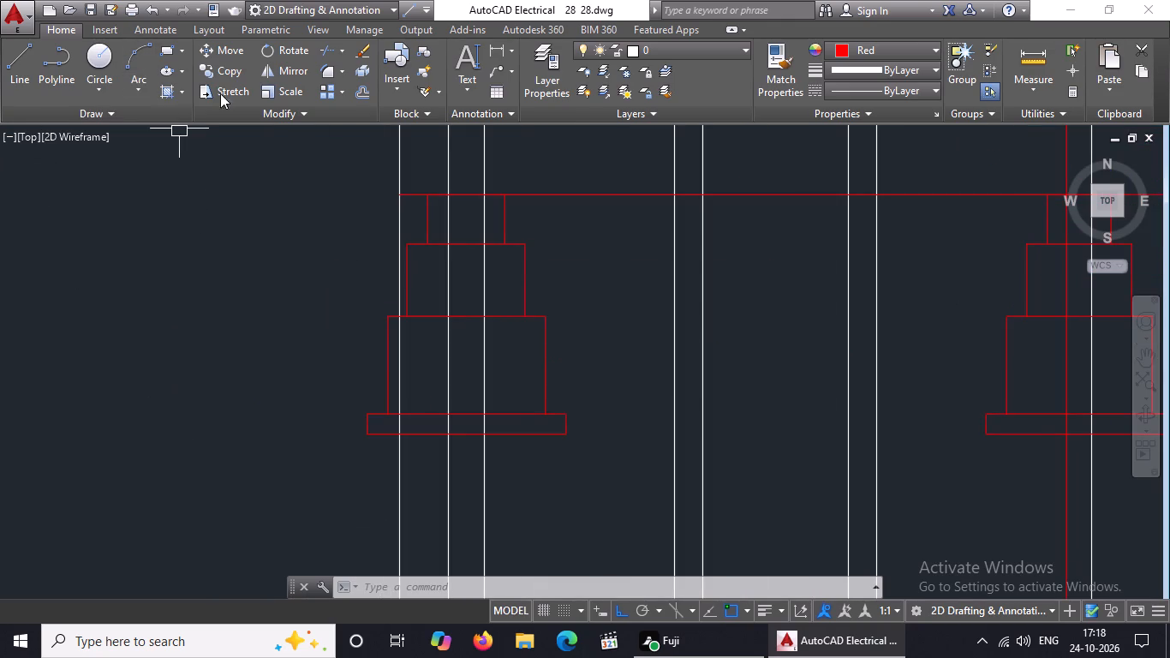
{"action": "left_click", "coordinate": [182, 87]}
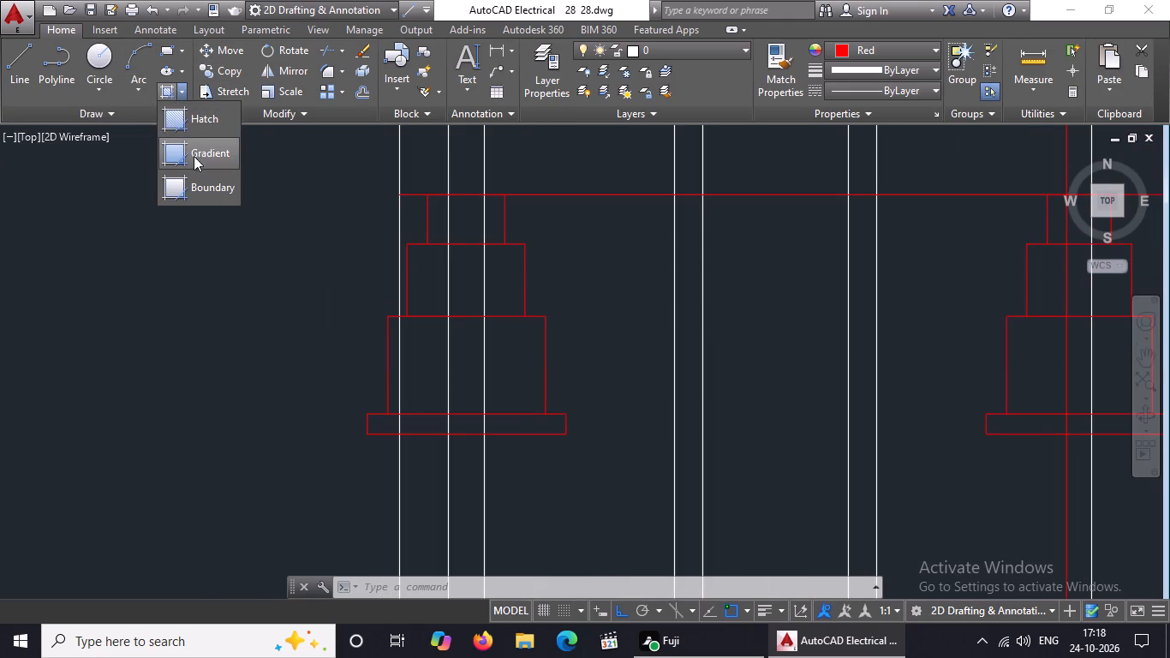
{"action": "left_click", "coordinate": [194, 121]}
{"action": "scroll", "coordinate": [339, 61], "scroll_direction": "up", "scroll_amount": 1}
{"action": "scroll", "coordinate": [339, 61], "scroll_direction": "down", "scroll_amount": 2}
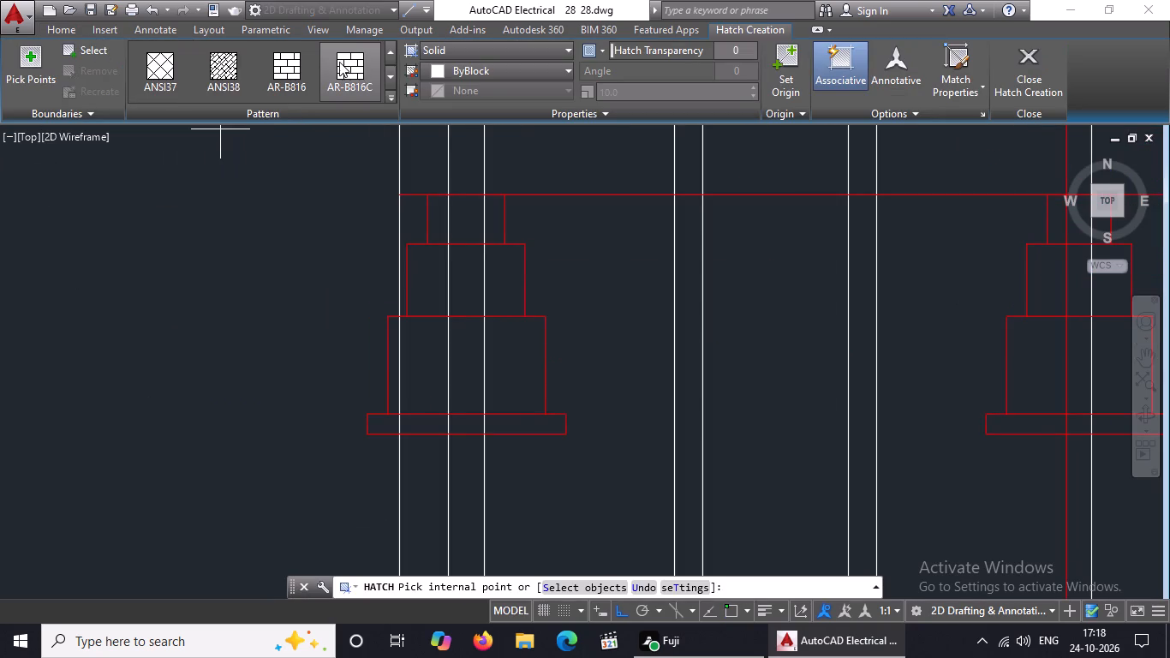
{"action": "scroll", "coordinate": [338, 63], "scroll_direction": "down", "scroll_amount": 1}
{"action": "left_click", "coordinate": [355, 73]}
{"action": "scroll", "coordinate": [490, 455], "scroll_direction": "up", "scroll_amount": 3}
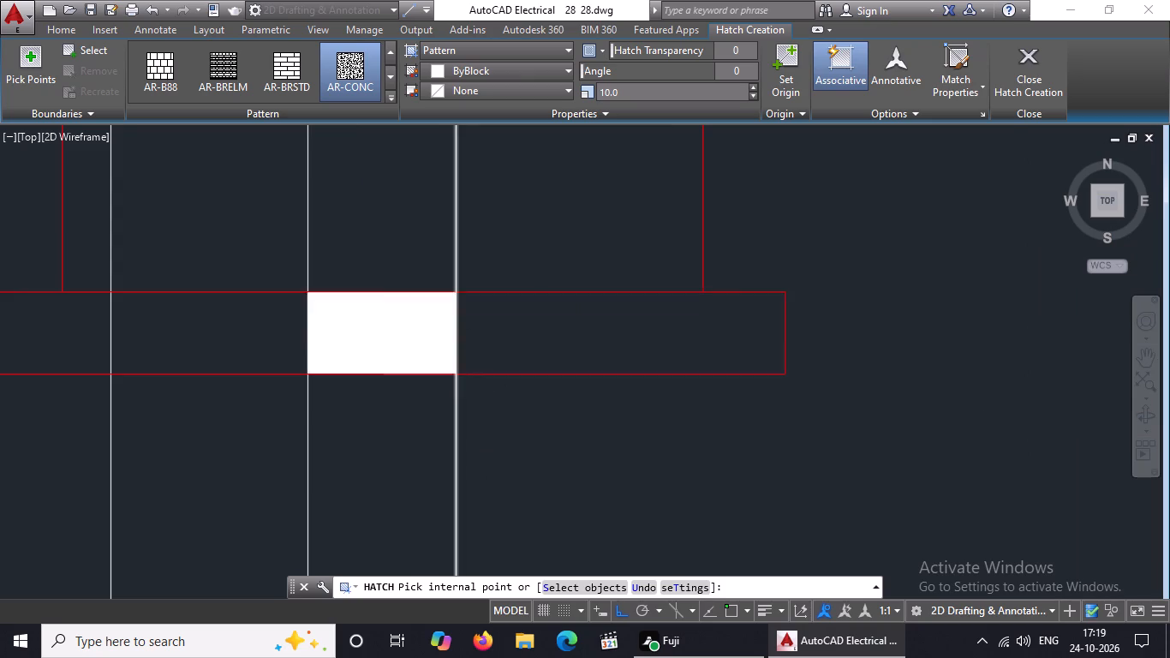
{"action": "scroll", "coordinate": [421, 329], "scroll_direction": "down", "scroll_amount": 2}
{"action": "left_click", "coordinate": [274, 332]}
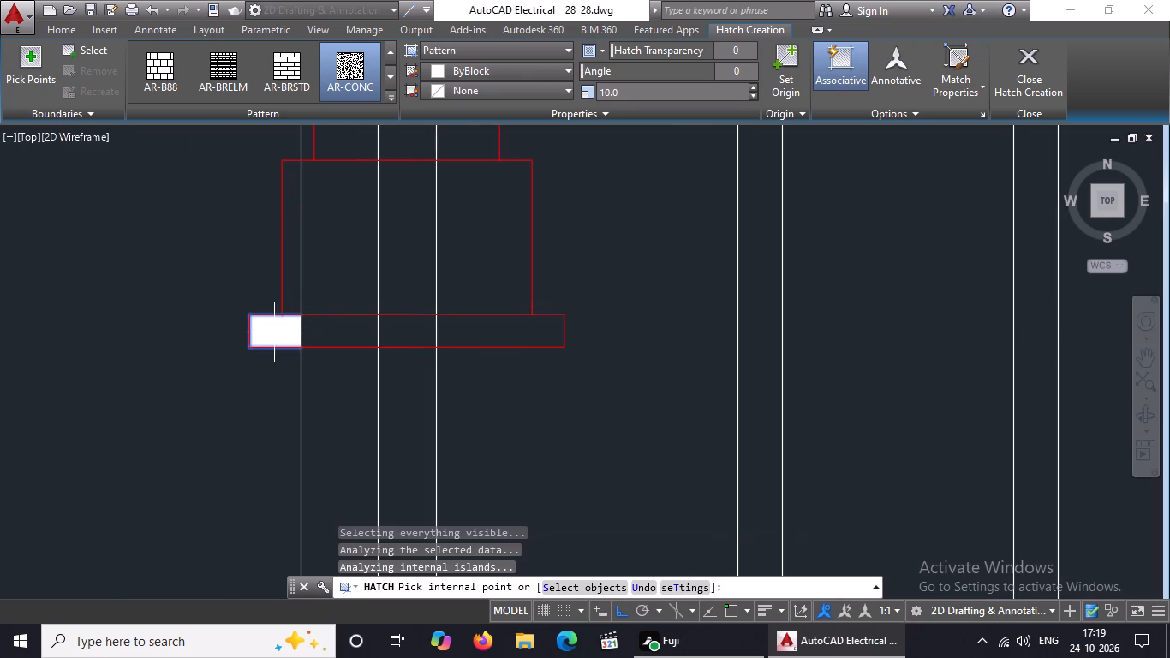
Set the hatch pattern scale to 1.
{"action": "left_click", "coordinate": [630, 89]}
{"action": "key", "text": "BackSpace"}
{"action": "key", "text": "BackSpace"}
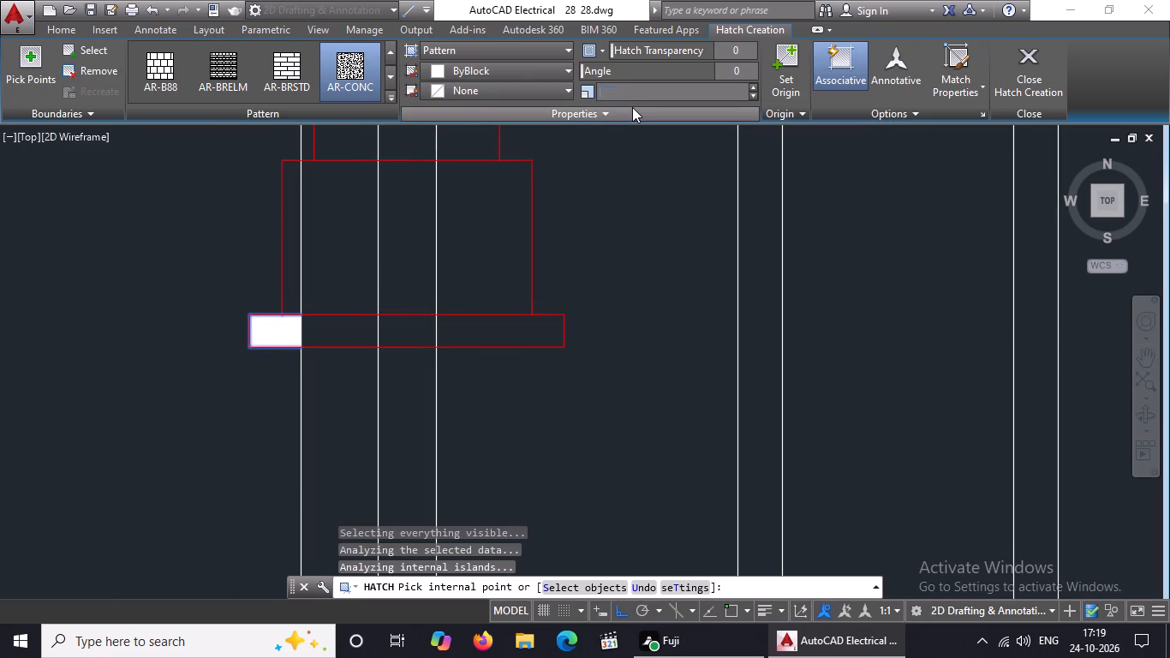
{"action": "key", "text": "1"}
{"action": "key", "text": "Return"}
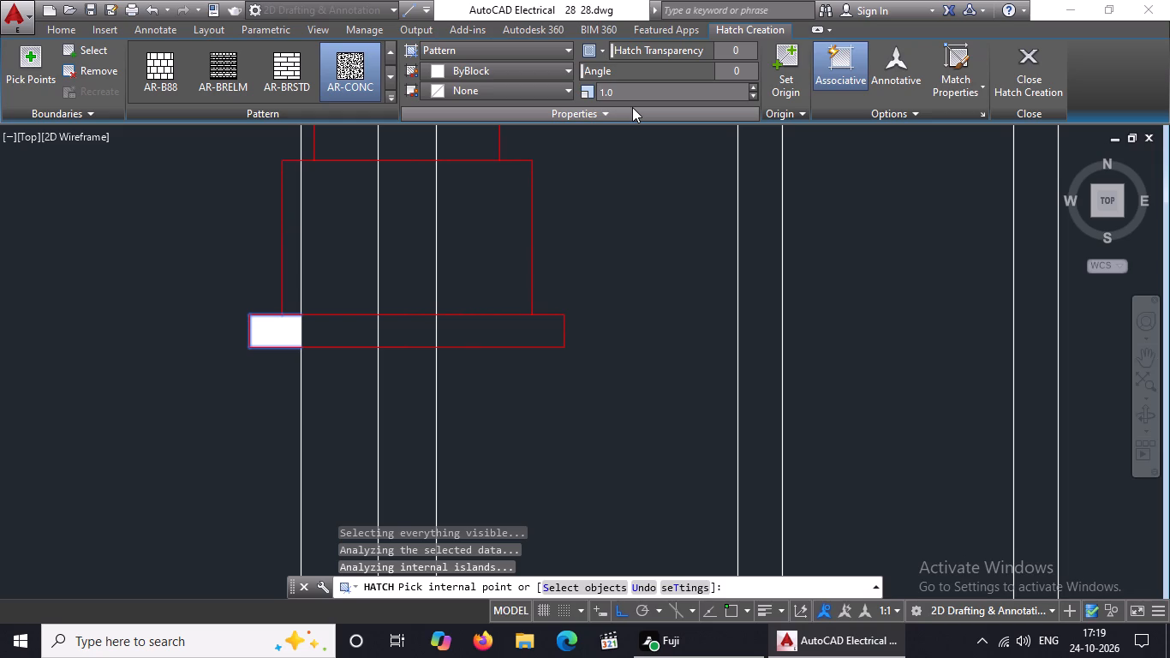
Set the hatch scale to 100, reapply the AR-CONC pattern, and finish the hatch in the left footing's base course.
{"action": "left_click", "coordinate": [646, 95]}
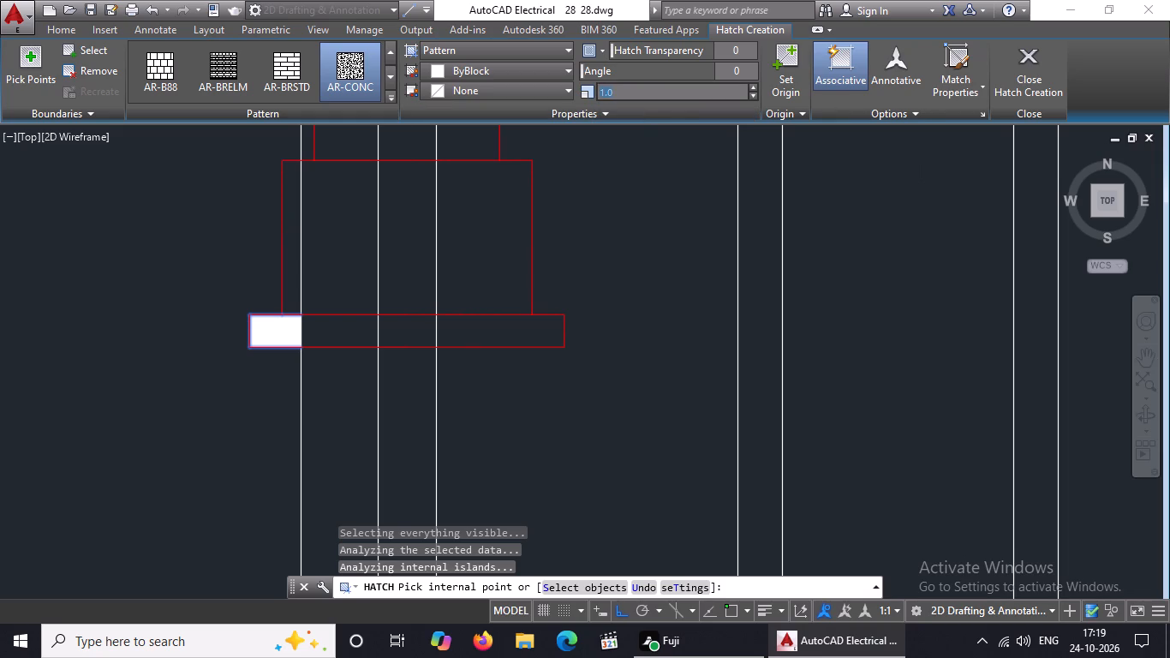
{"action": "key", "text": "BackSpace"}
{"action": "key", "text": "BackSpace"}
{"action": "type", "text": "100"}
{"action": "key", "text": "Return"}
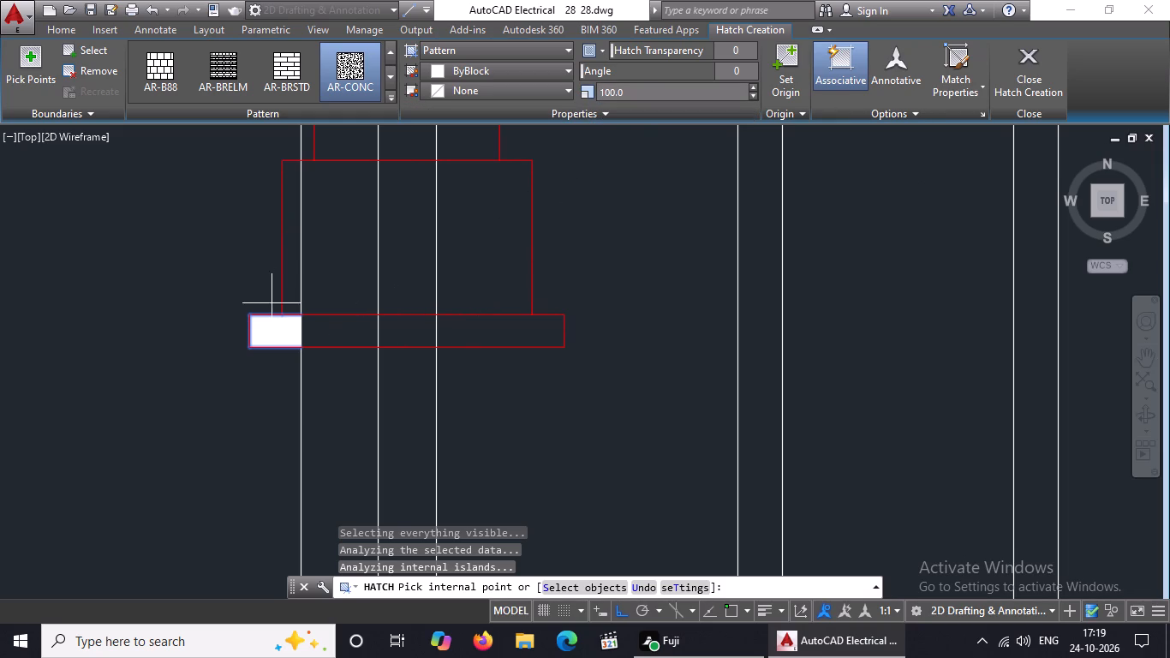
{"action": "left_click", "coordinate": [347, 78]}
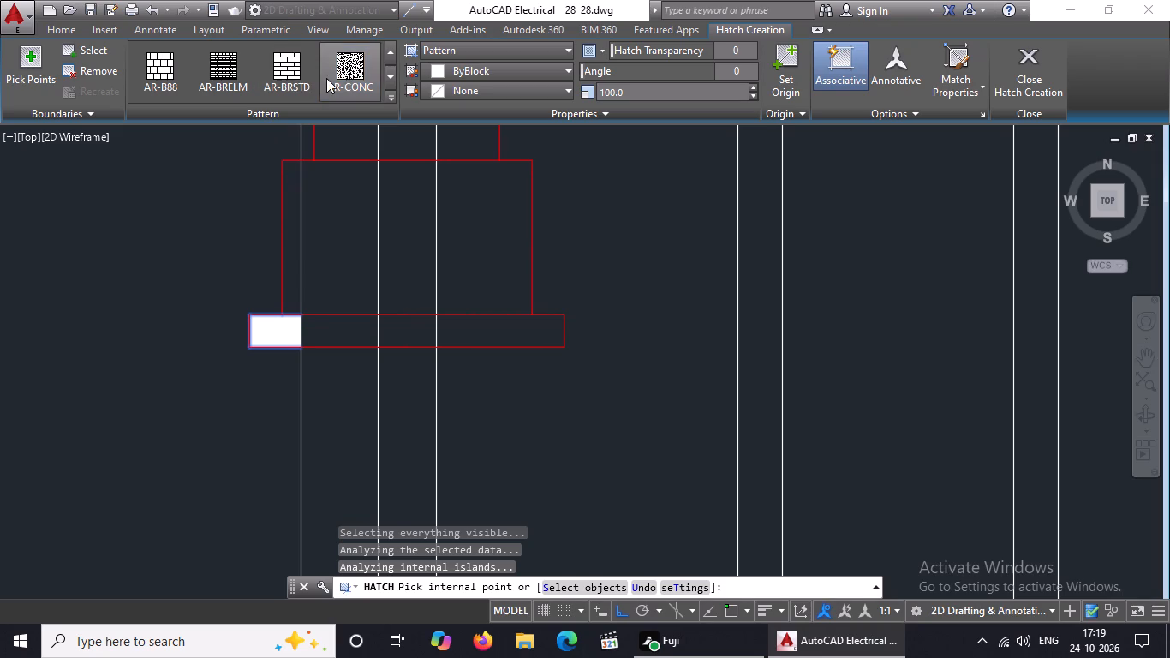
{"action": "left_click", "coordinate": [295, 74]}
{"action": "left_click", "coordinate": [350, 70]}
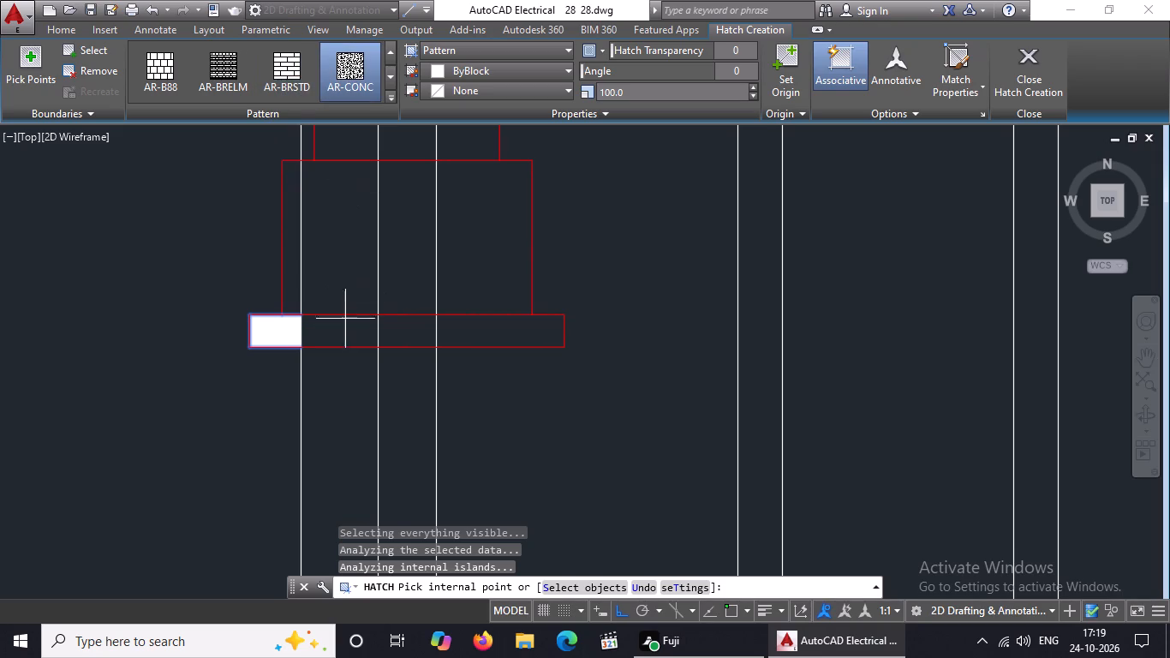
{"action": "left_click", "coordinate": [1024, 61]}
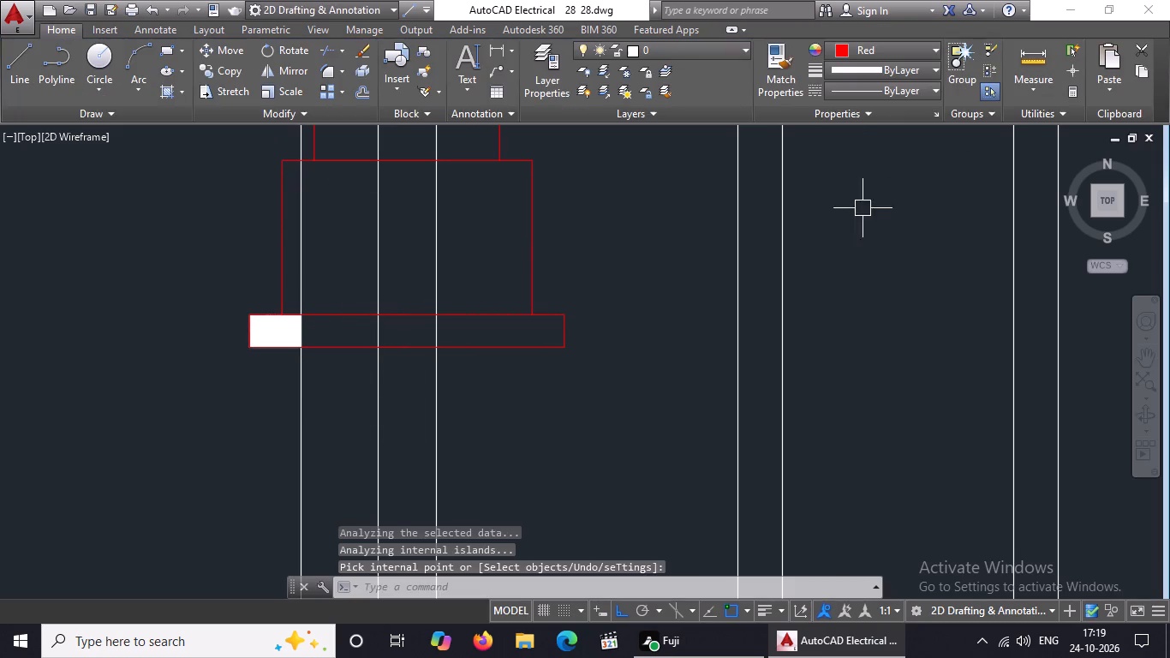
Erase the hatch from the outer left portion of the left footing's base course.
{"action": "scroll", "coordinate": [271, 346], "scroll_direction": "up", "scroll_amount": 1}
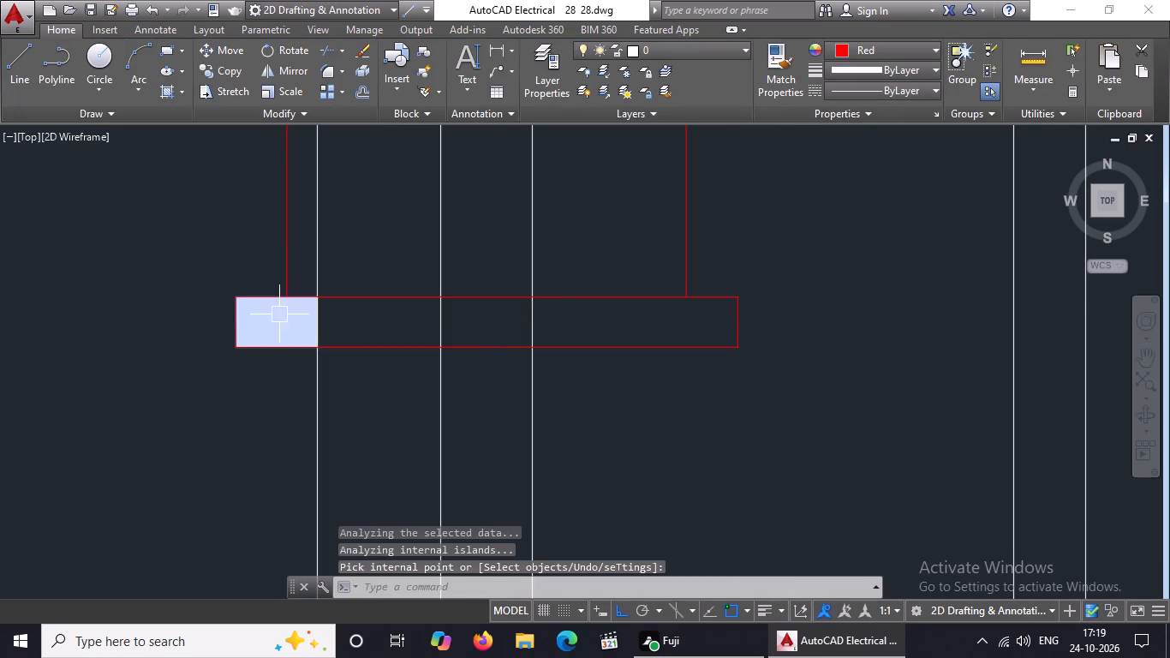
{"action": "left_click", "coordinate": [280, 324]}
{"action": "key", "text": "Delete"}
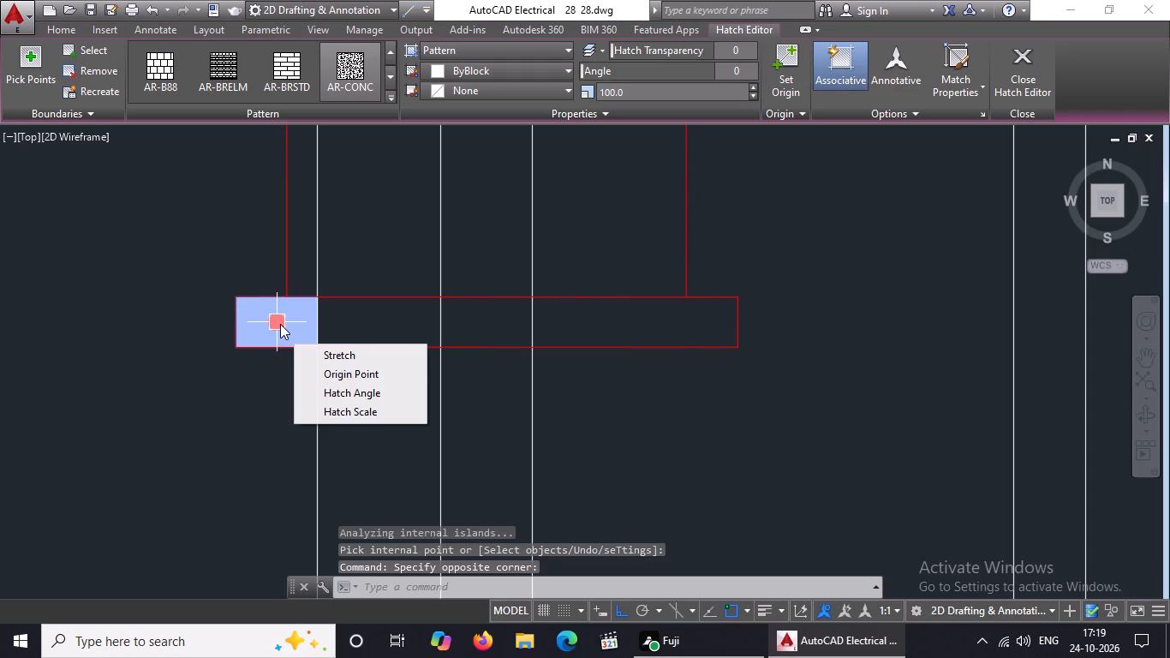
{"action": "key", "text": "Delete"}
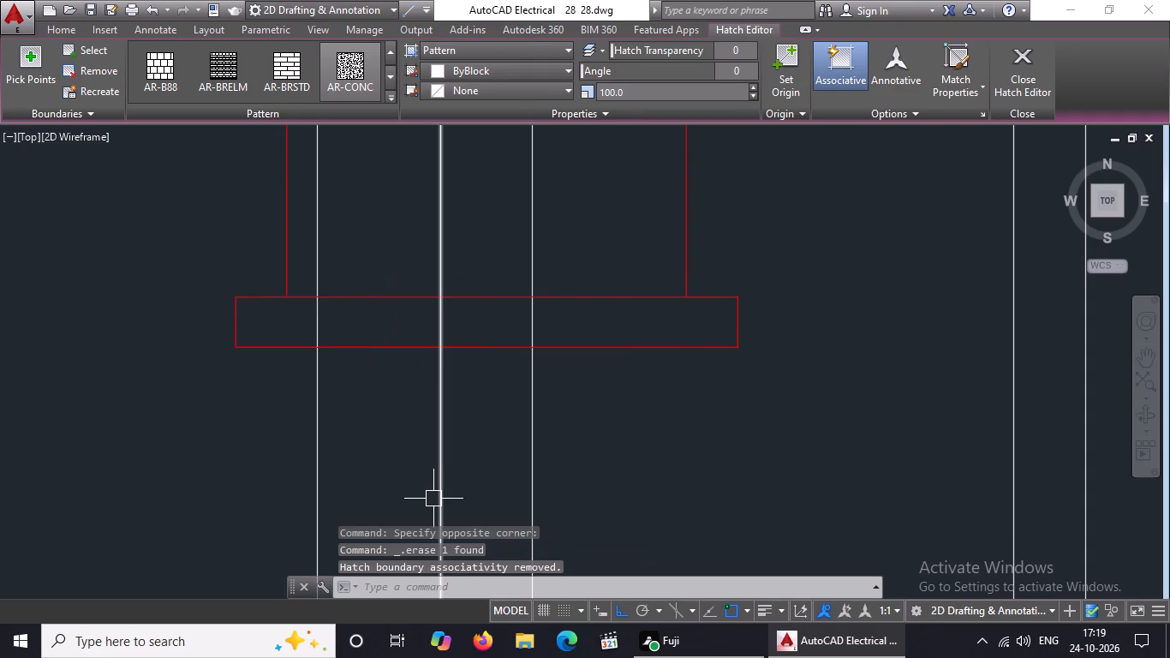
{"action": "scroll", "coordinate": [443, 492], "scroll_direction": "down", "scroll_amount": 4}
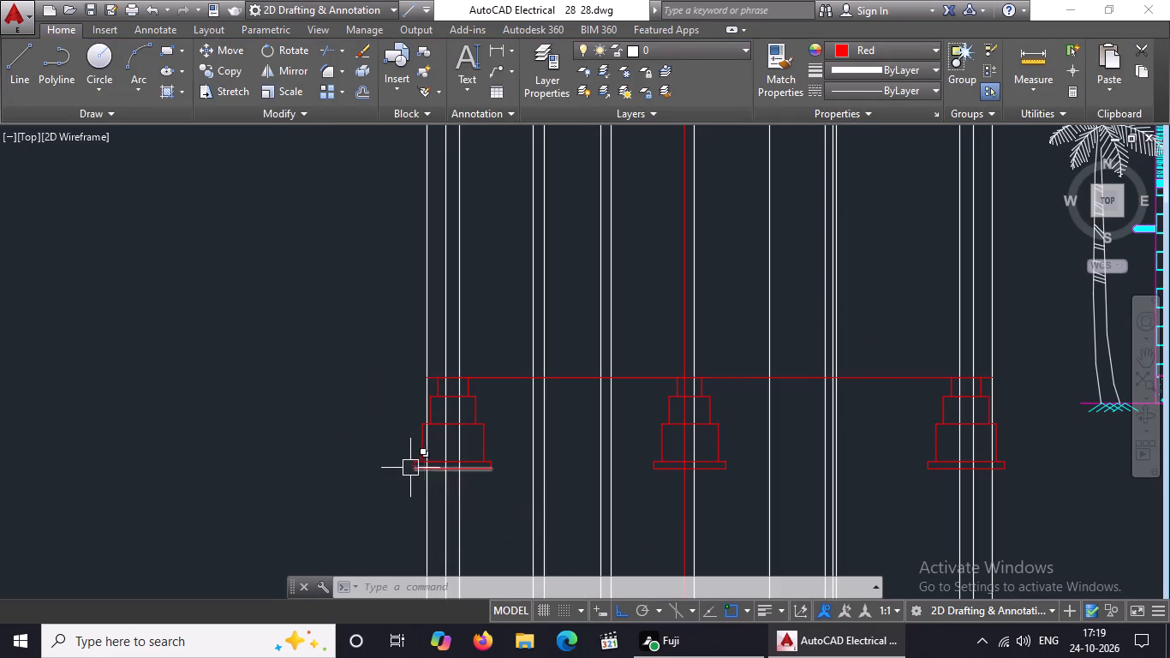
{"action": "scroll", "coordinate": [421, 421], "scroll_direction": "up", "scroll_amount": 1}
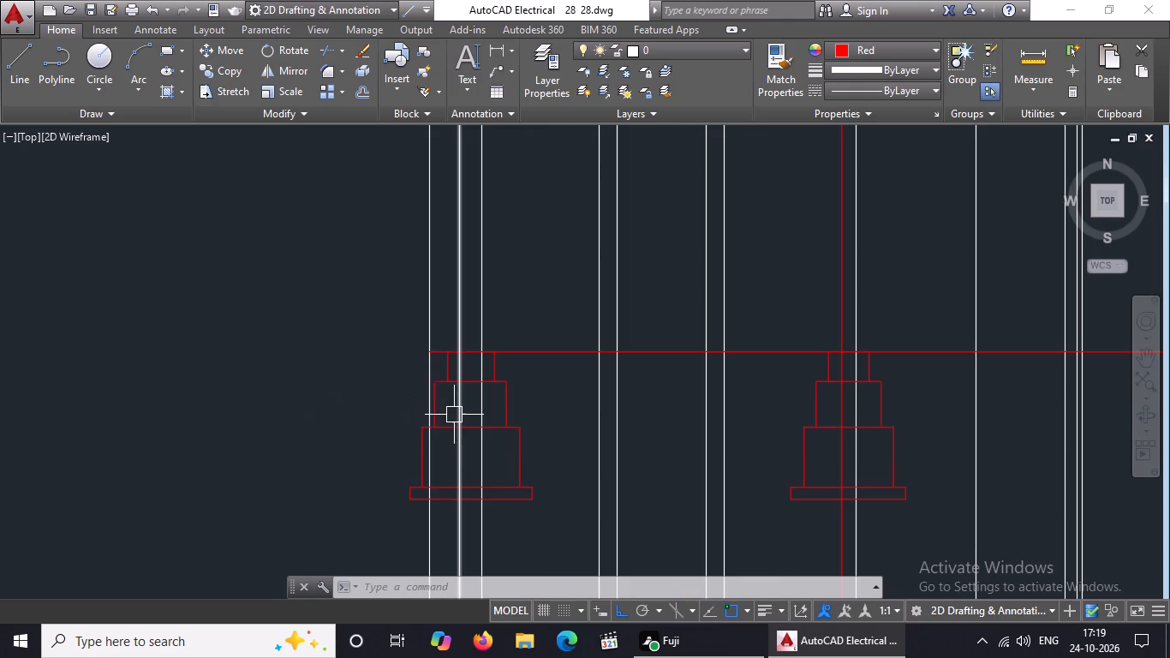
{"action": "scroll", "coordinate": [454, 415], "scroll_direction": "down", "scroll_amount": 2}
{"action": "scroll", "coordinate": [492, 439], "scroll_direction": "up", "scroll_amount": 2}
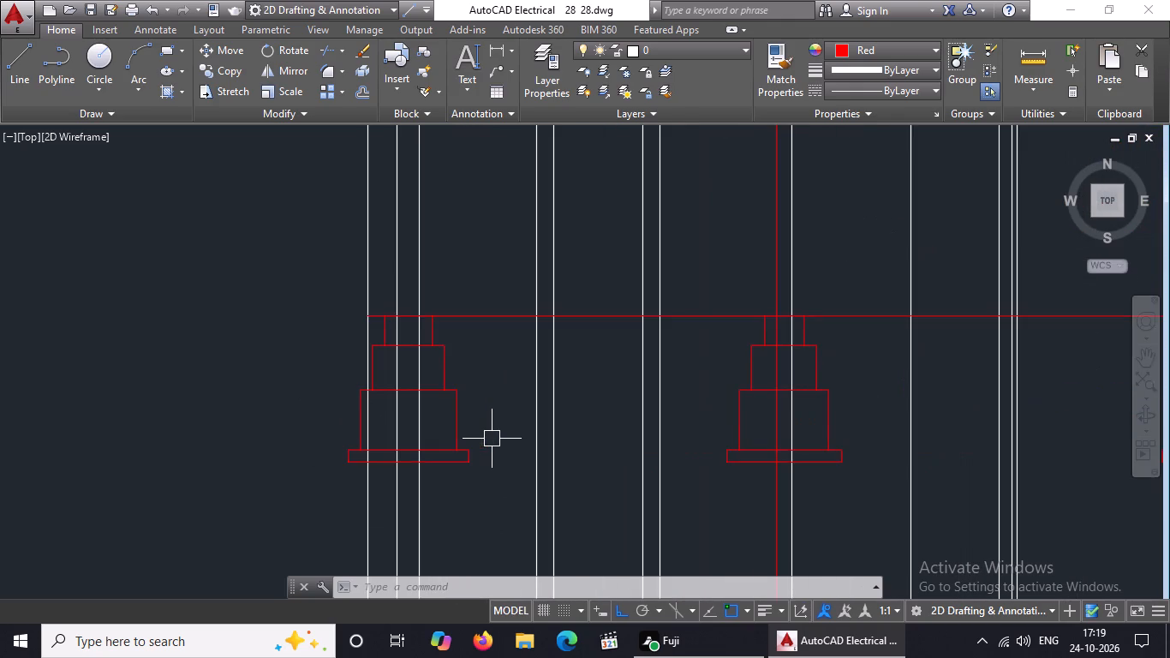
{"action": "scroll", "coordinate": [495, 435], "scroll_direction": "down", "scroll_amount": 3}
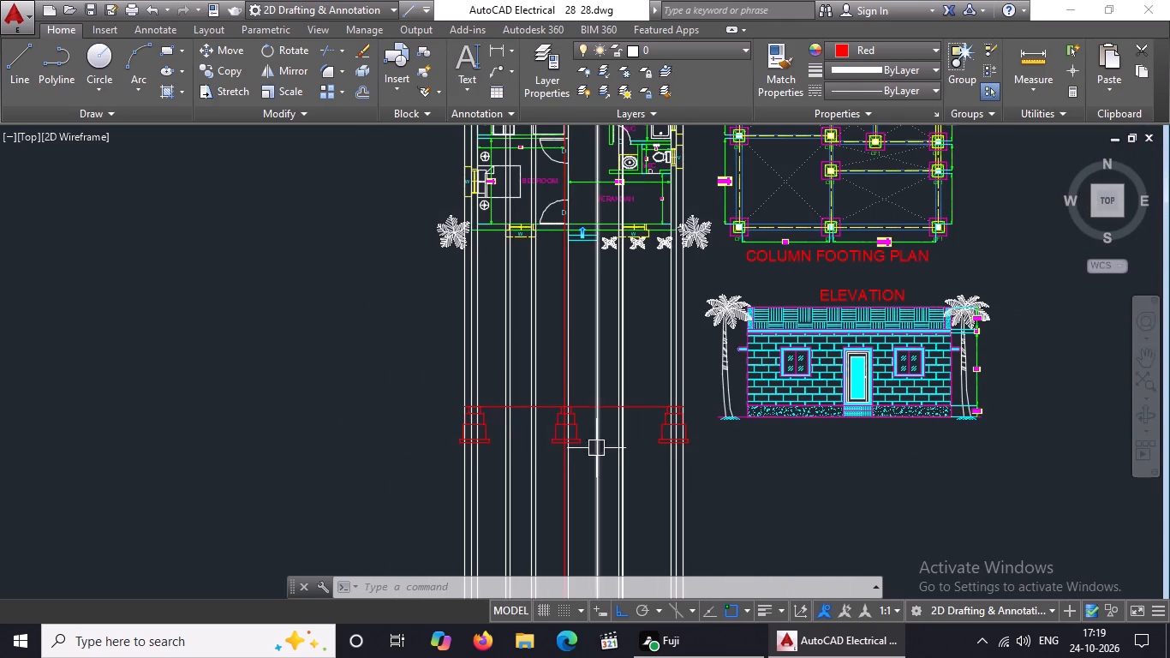
Extend the footings' top line horizontally outward past the right footing, trying 5', undoing that segment, and using 3' instead.
{"action": "left_click_drag", "start_coordinate": [12, 66], "coordinate": [41, 85]}
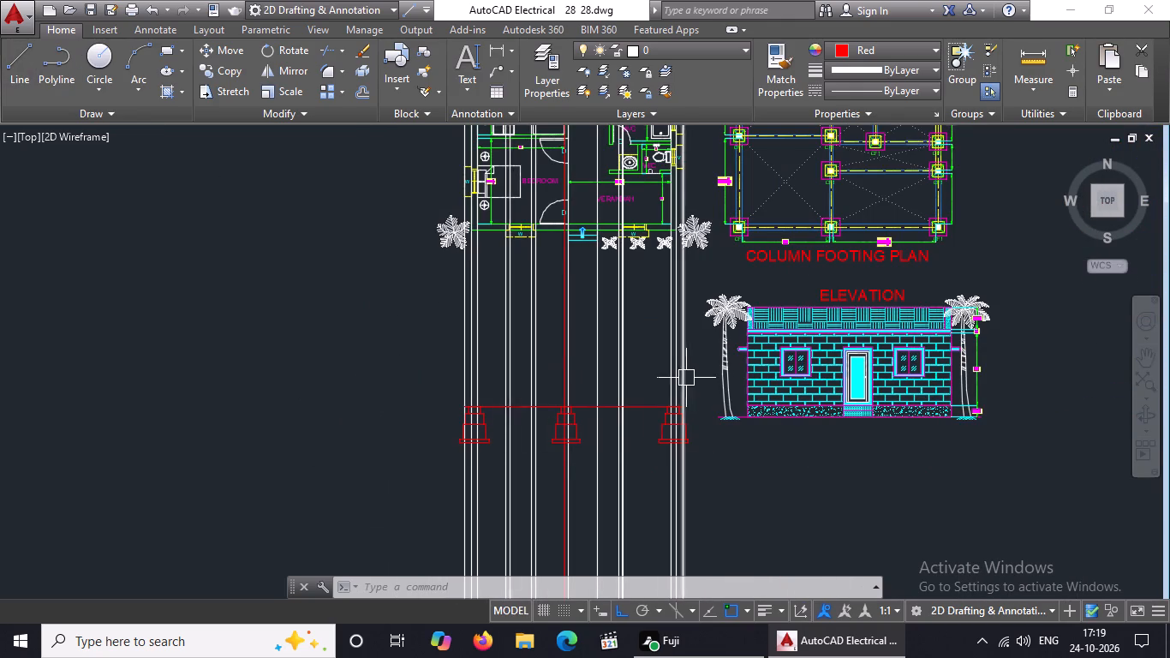
{"action": "scroll", "coordinate": [684, 378], "scroll_direction": "up", "scroll_amount": 3}
{"action": "left_click", "coordinate": [28, 68]}
{"action": "scroll", "coordinate": [509, 271], "scroll_direction": "down", "scroll_amount": 2}
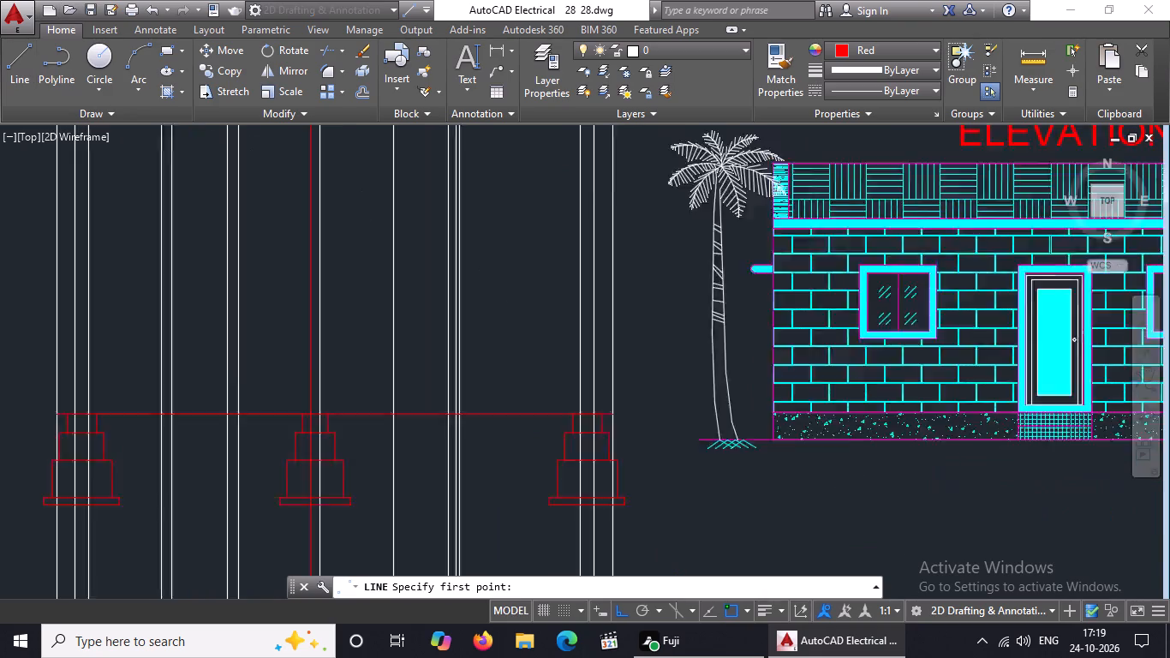
{"action": "scroll", "coordinate": [582, 377], "scroll_direction": "up", "scroll_amount": 2}
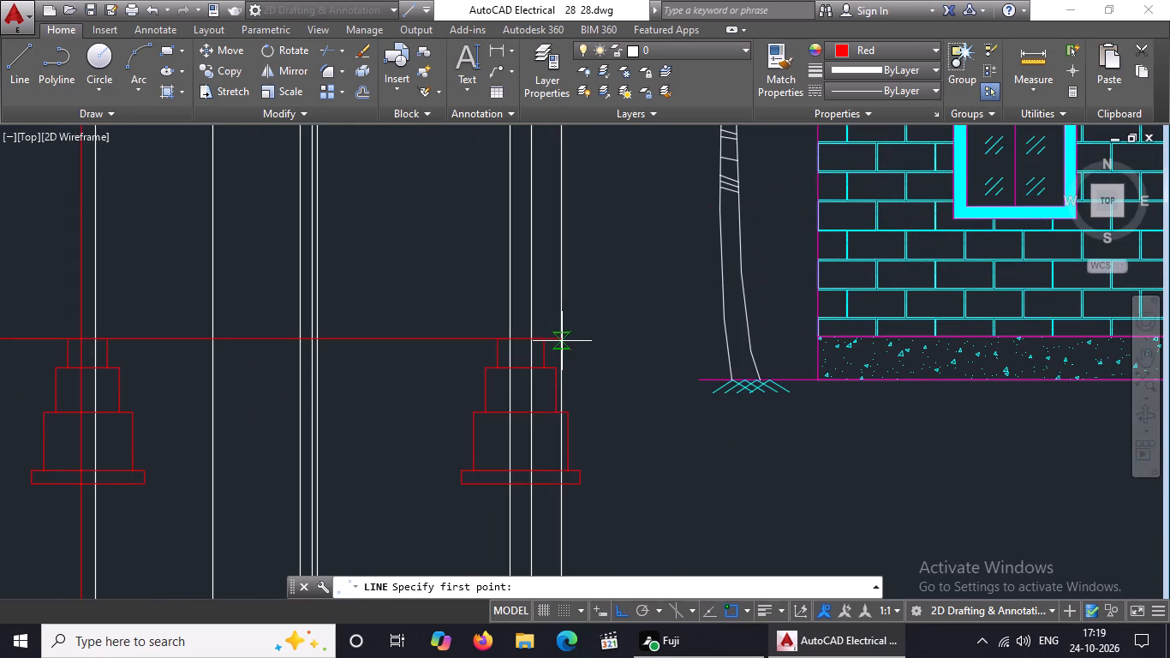
{"action": "left_click_drag", "start_coordinate": [560, 339], "coordinate": [582, 336]}
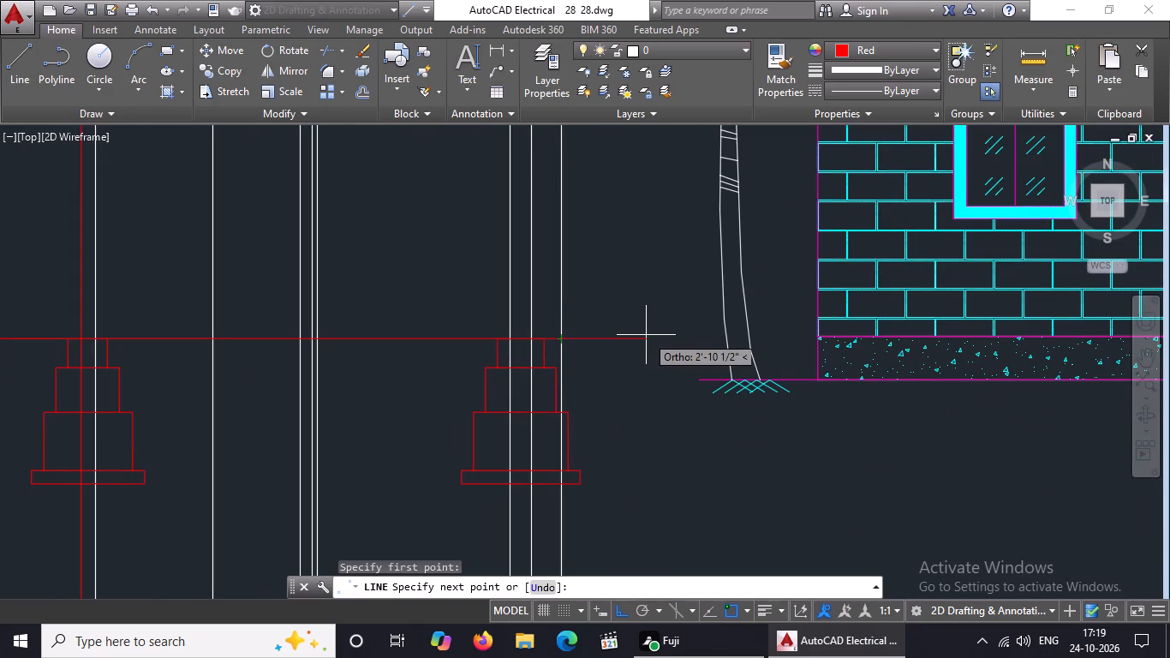
{"action": "type", "text": "5'"}
{"action": "key", "text": "Return"}
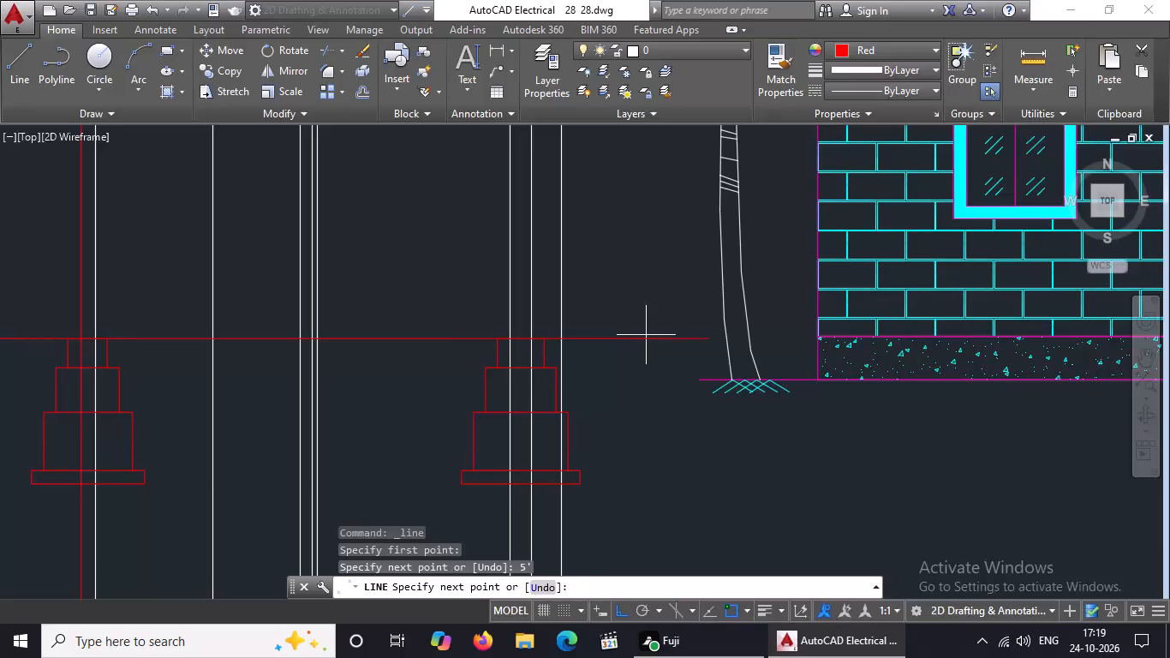
{"action": "scroll", "coordinate": [652, 333], "scroll_direction": "down", "scroll_amount": 2}
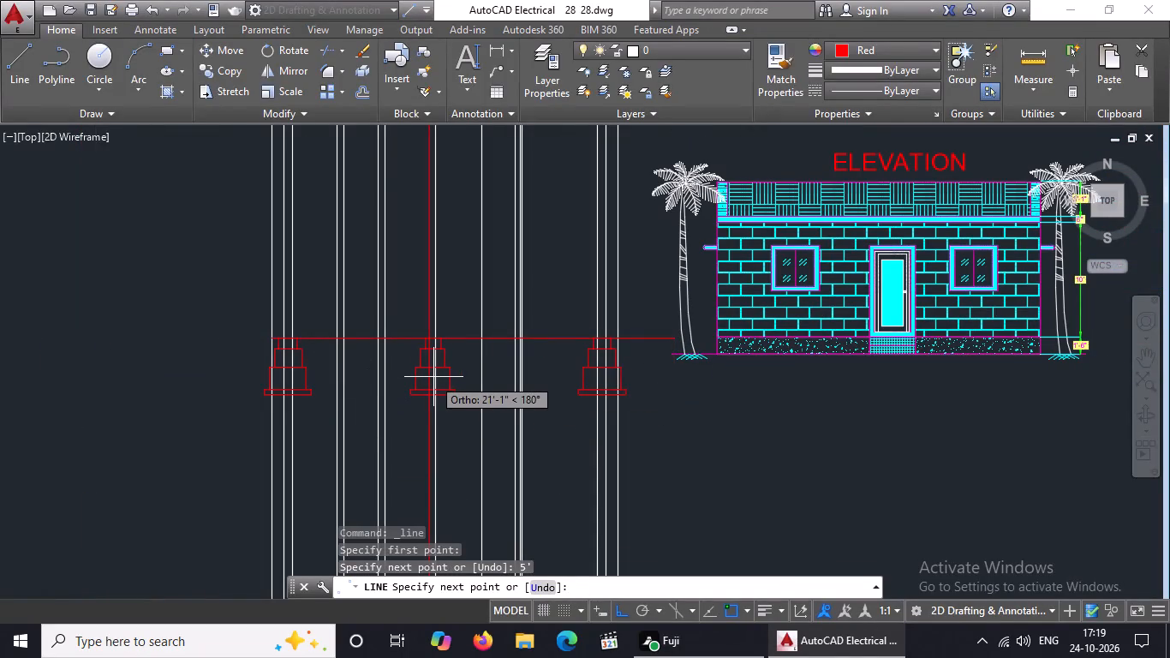
{"action": "key", "text": "ctrl+z"}
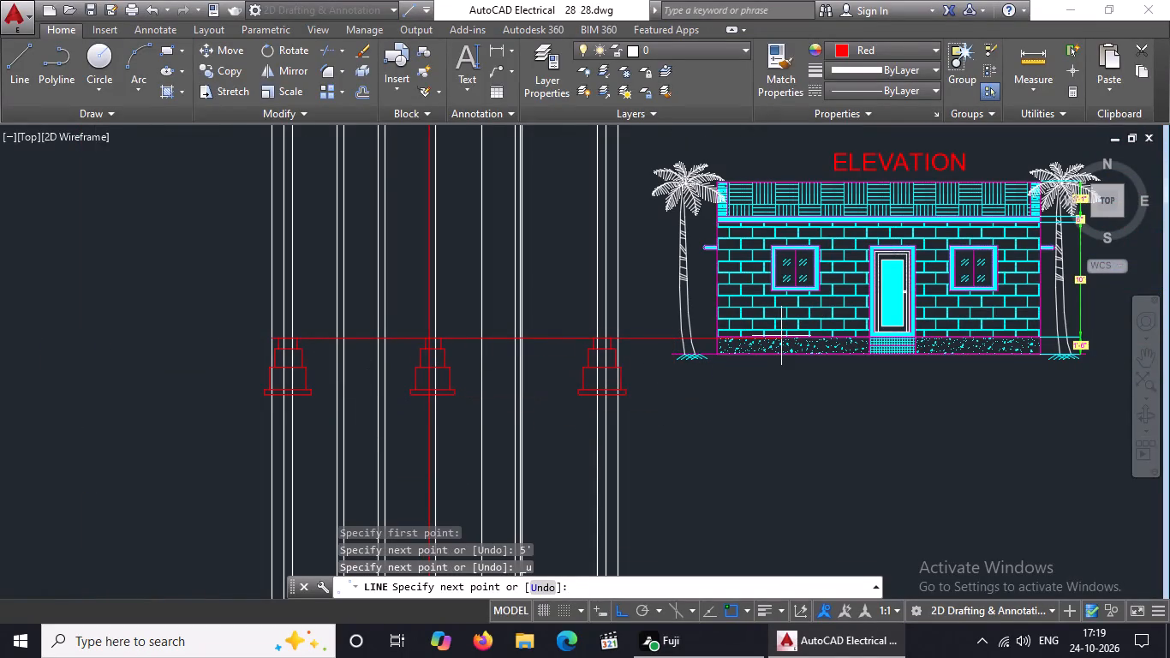
{"action": "type", "text": "3'"}
{"action": "key", "text": "Return"}
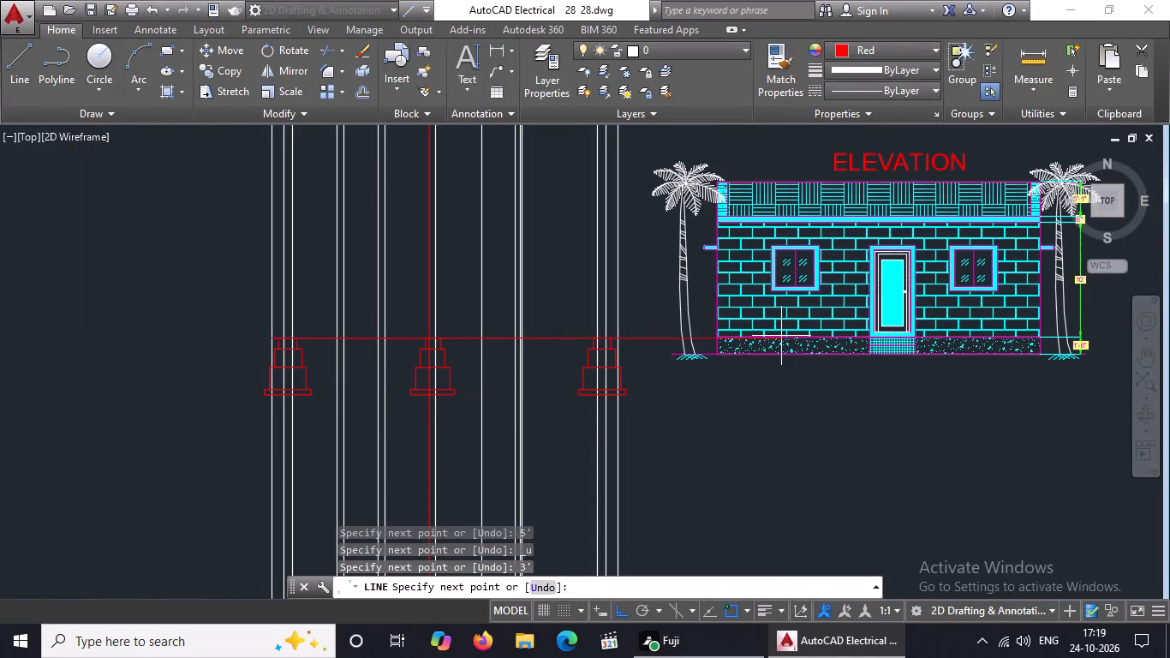
{"action": "key", "text": "Return"}
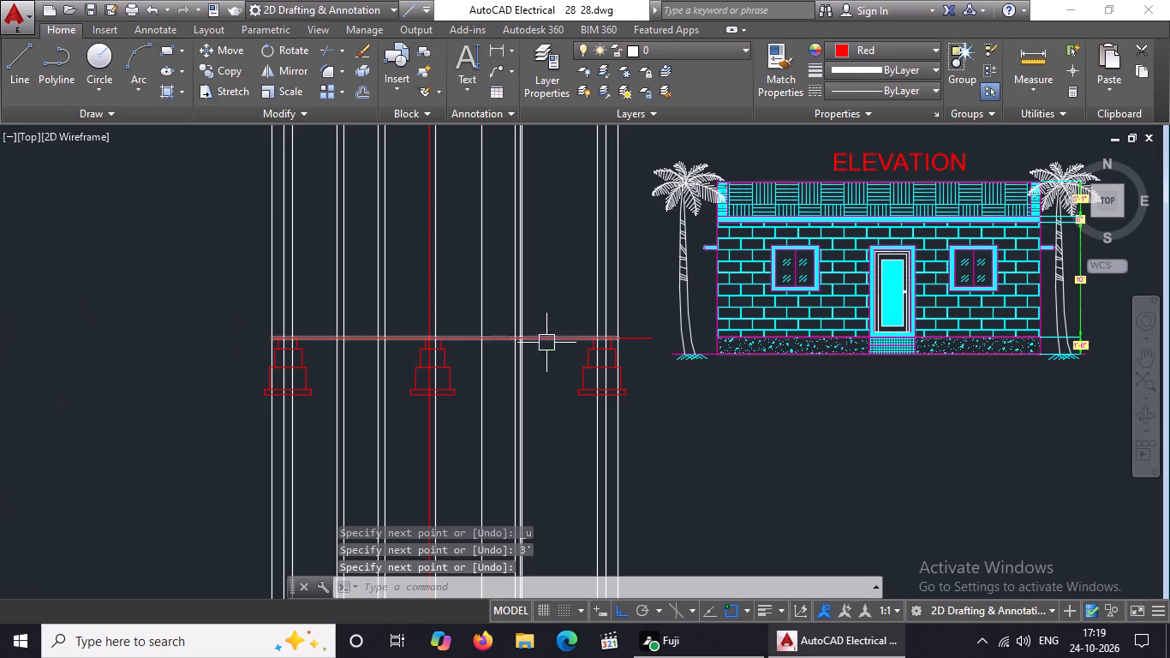
Draw a 3' horizontal line outward from the left end of the footings' top line.
{"action": "left_click", "coordinate": [9, 63]}
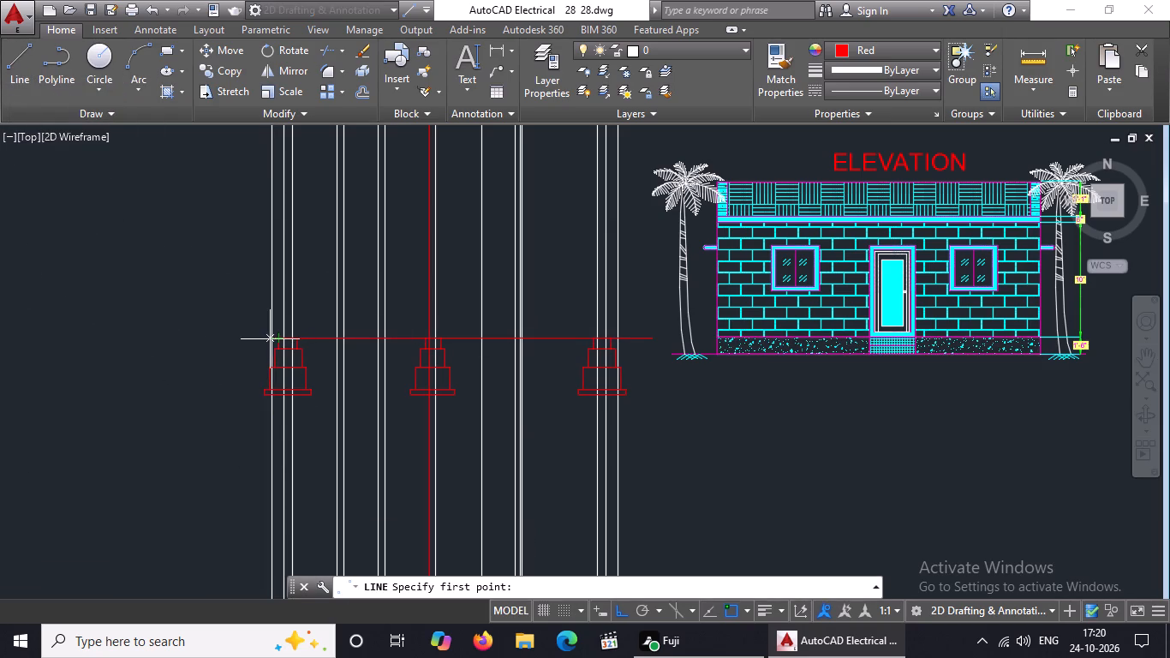
{"action": "scroll", "coordinate": [270, 339], "scroll_direction": "up", "scroll_amount": 3}
{"action": "left_click_drag", "start_coordinate": [275, 333], "coordinate": [266, 336]}
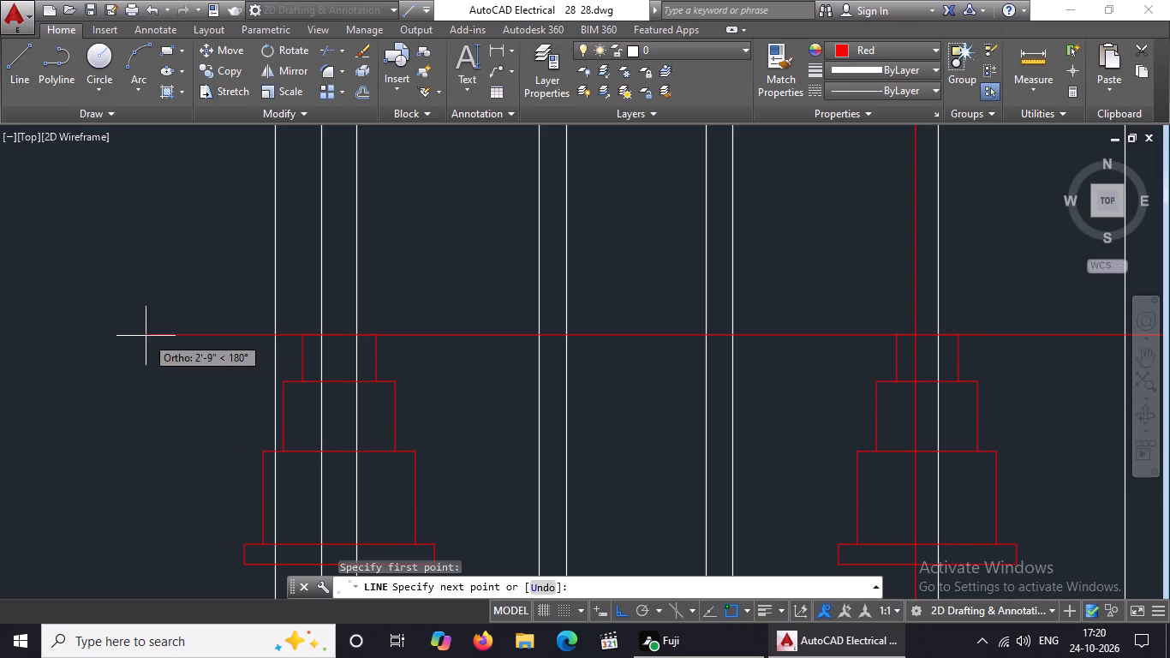
{"action": "type", "text": "3'"}
{"action": "key", "text": "Return"}
{"action": "key", "text": "Return"}
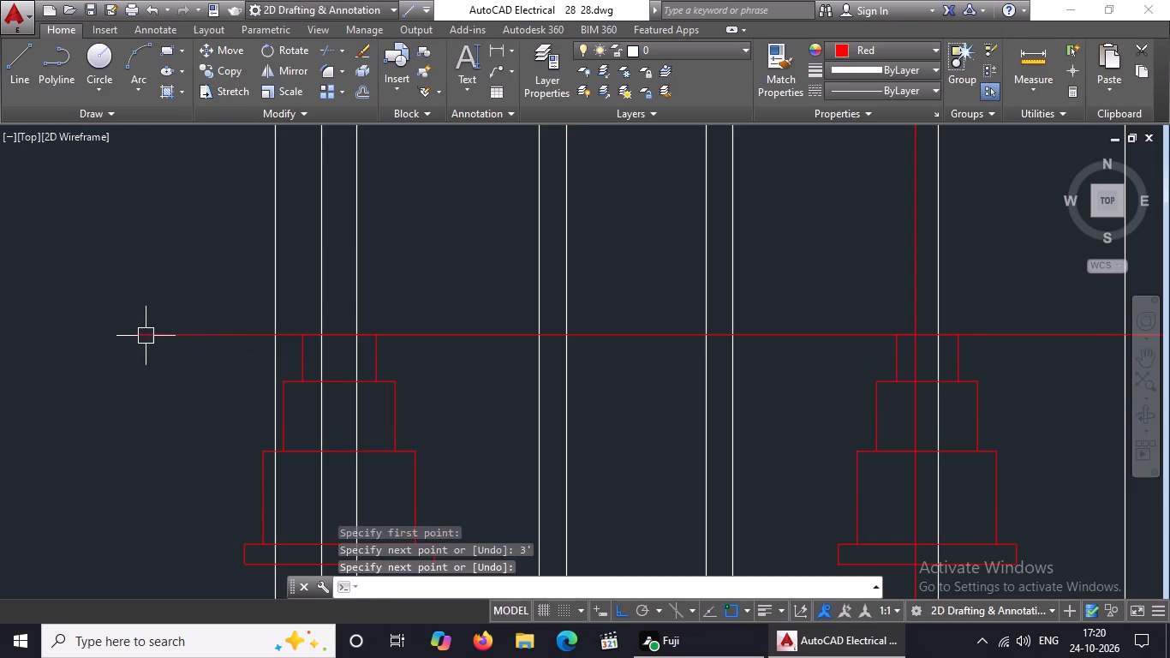
Copy the cyan ground marks below the elevation's left palm tree onto the top line's extension beyond the right footing, with Ortho off.
{"action": "scroll", "coordinate": [312, 411], "scroll_direction": "down", "scroll_amount": 2}
{"action": "scroll", "coordinate": [1026, 451], "scroll_direction": "up", "scroll_amount": 2}
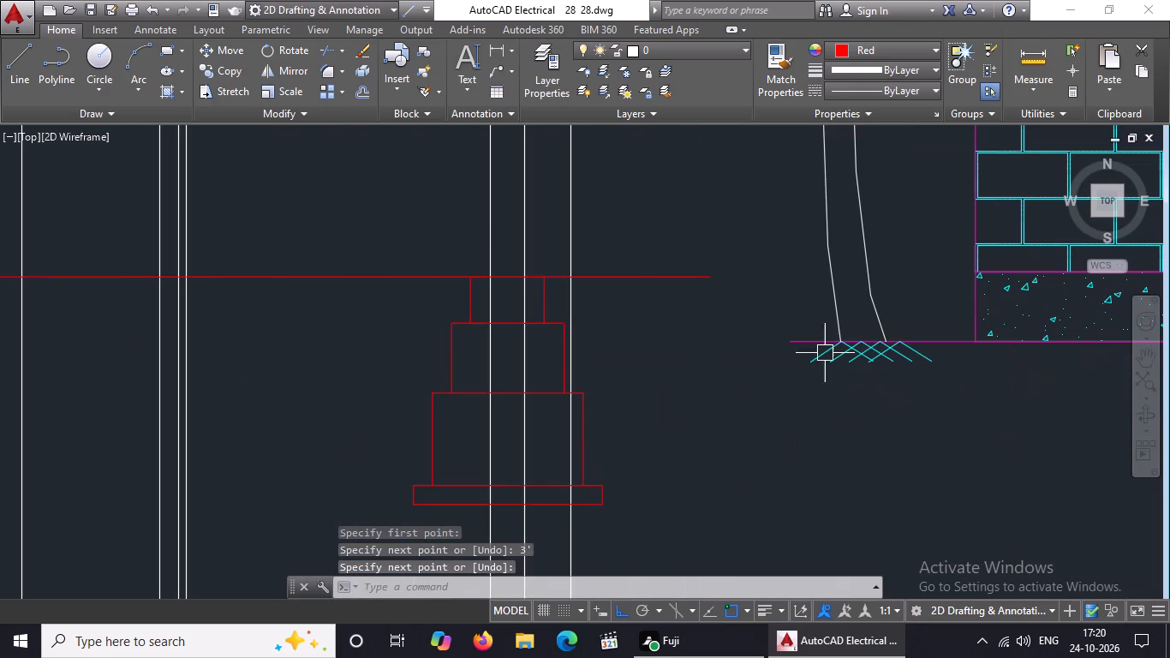
{"action": "left_click", "coordinate": [799, 321]}
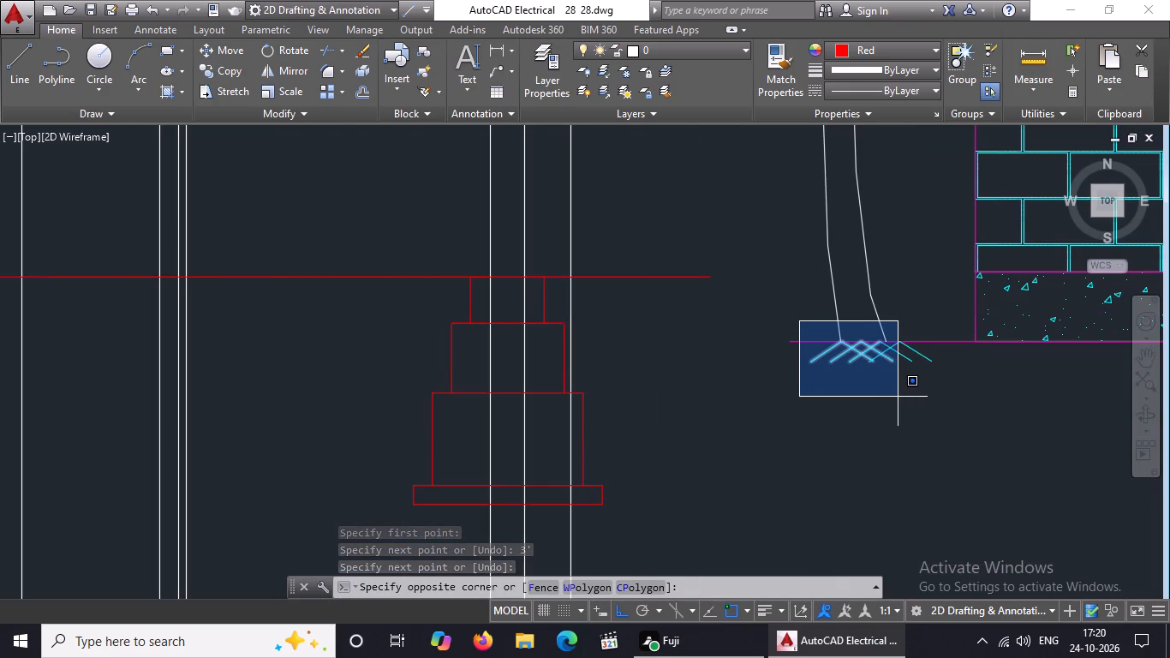
{"action": "left_click", "coordinate": [918, 384]}
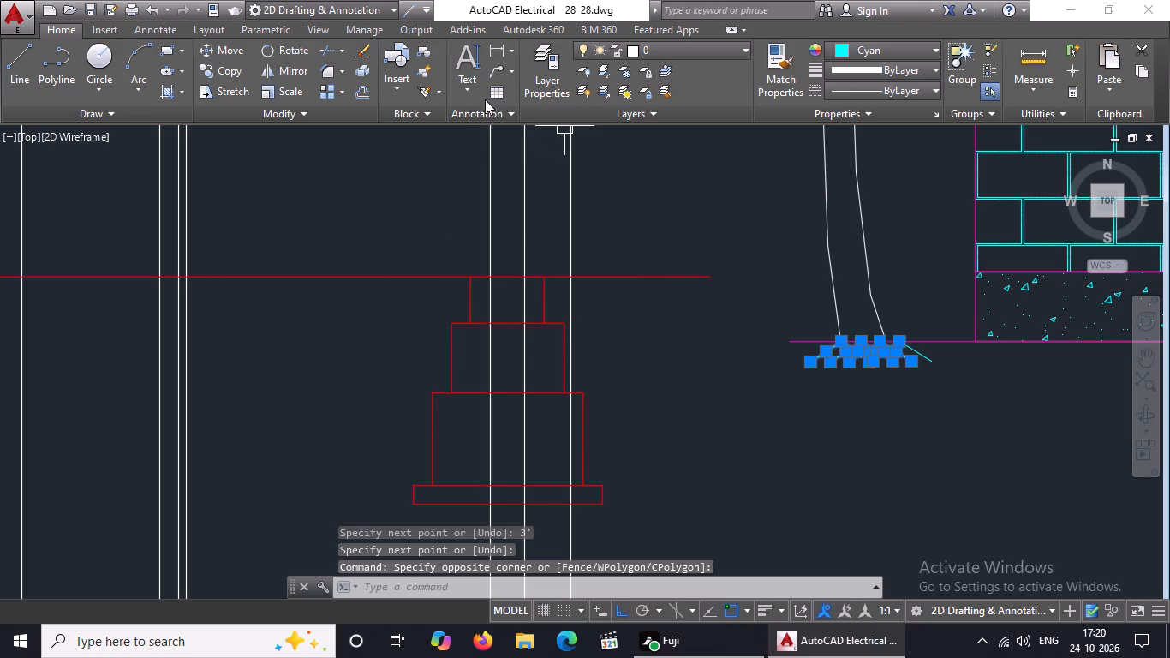
{"action": "left_click", "coordinate": [222, 69]}
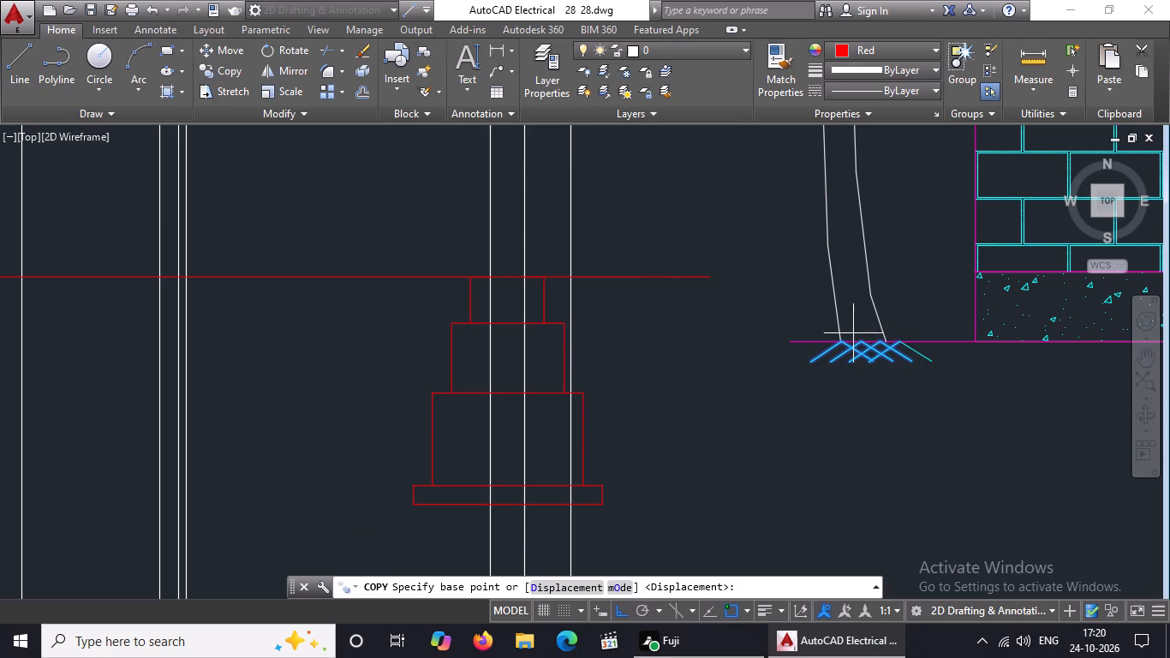
{"action": "left_click", "coordinate": [861, 344]}
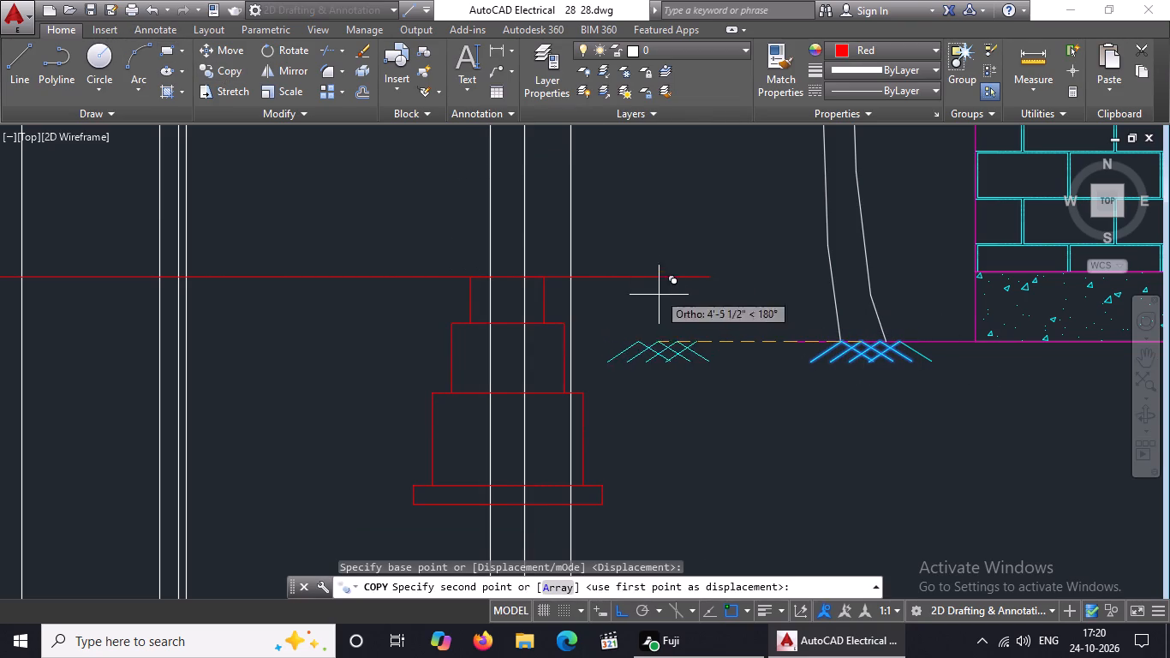
{"action": "left_click", "coordinate": [624, 609]}
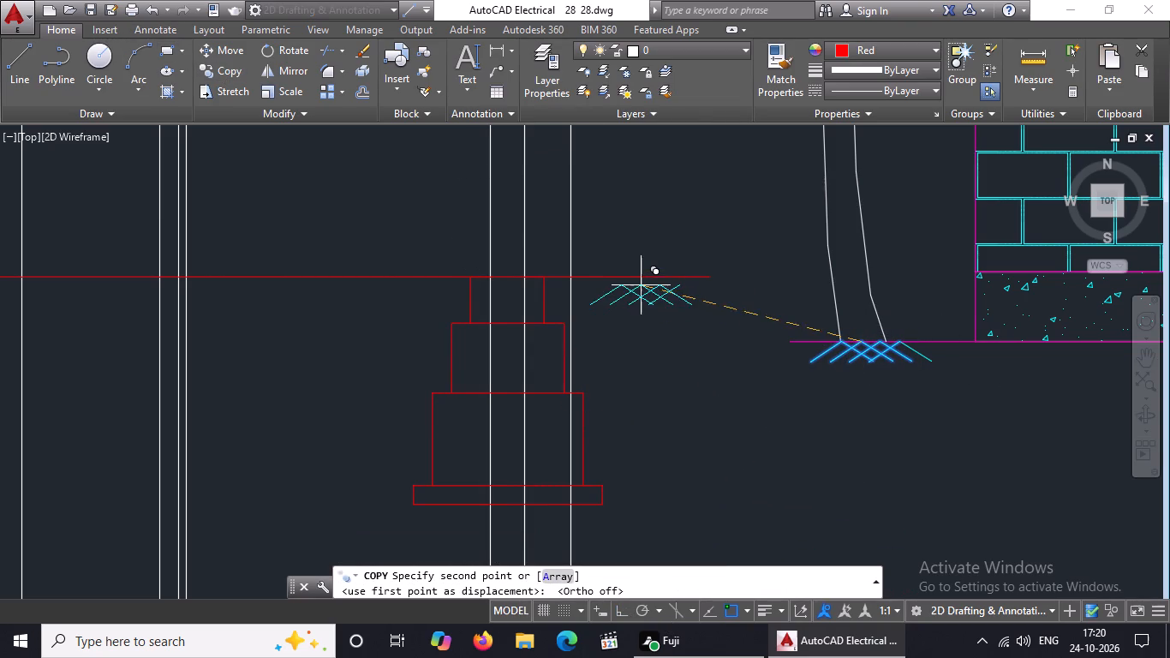
{"action": "left_click", "coordinate": [641, 276]}
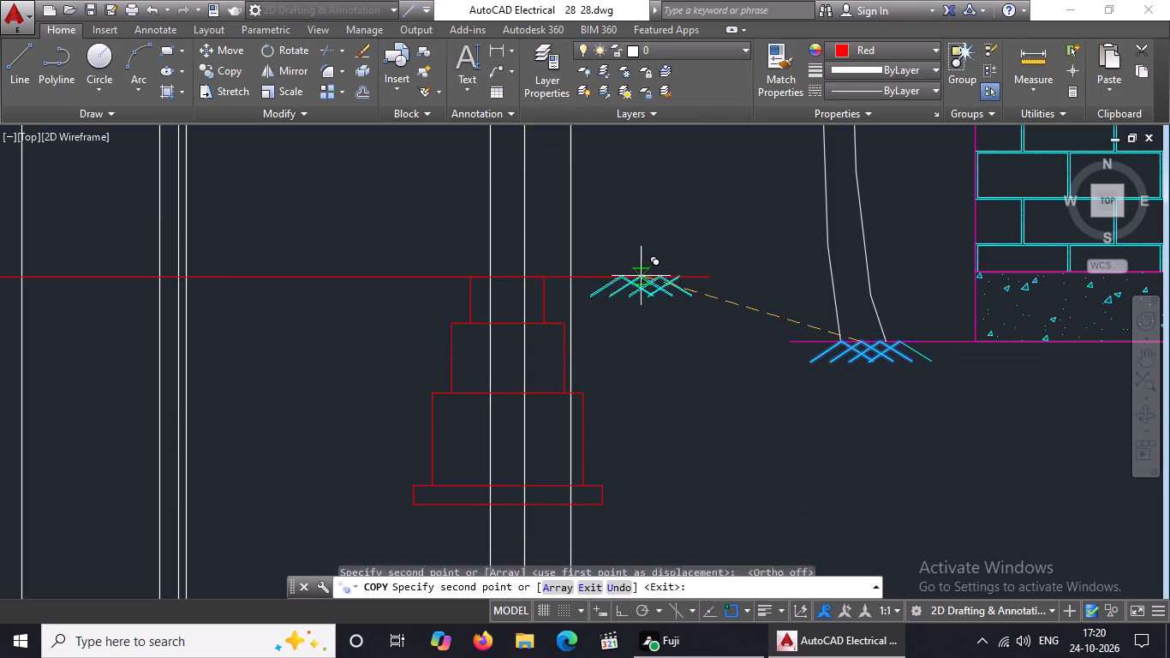
{"action": "key", "text": "Escape"}
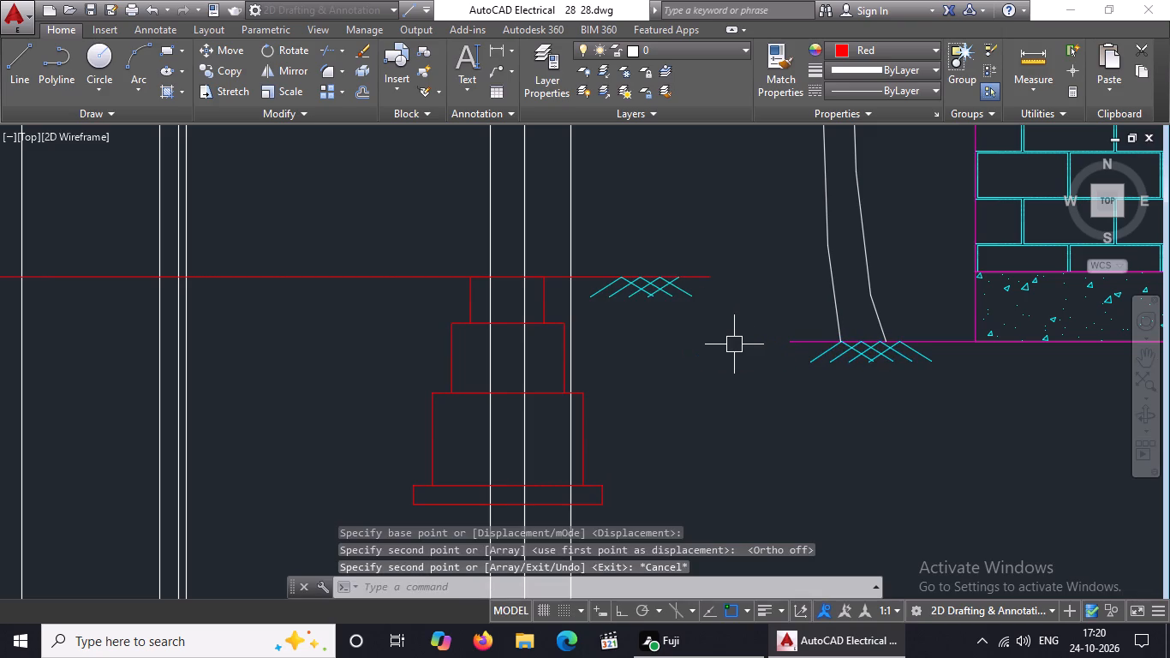
Erase the unpaired slanted line at the right end of the copied ground marks.
{"action": "scroll", "coordinate": [660, 325], "scroll_direction": "up", "scroll_amount": 2}
{"action": "left_click", "coordinate": [654, 236]}
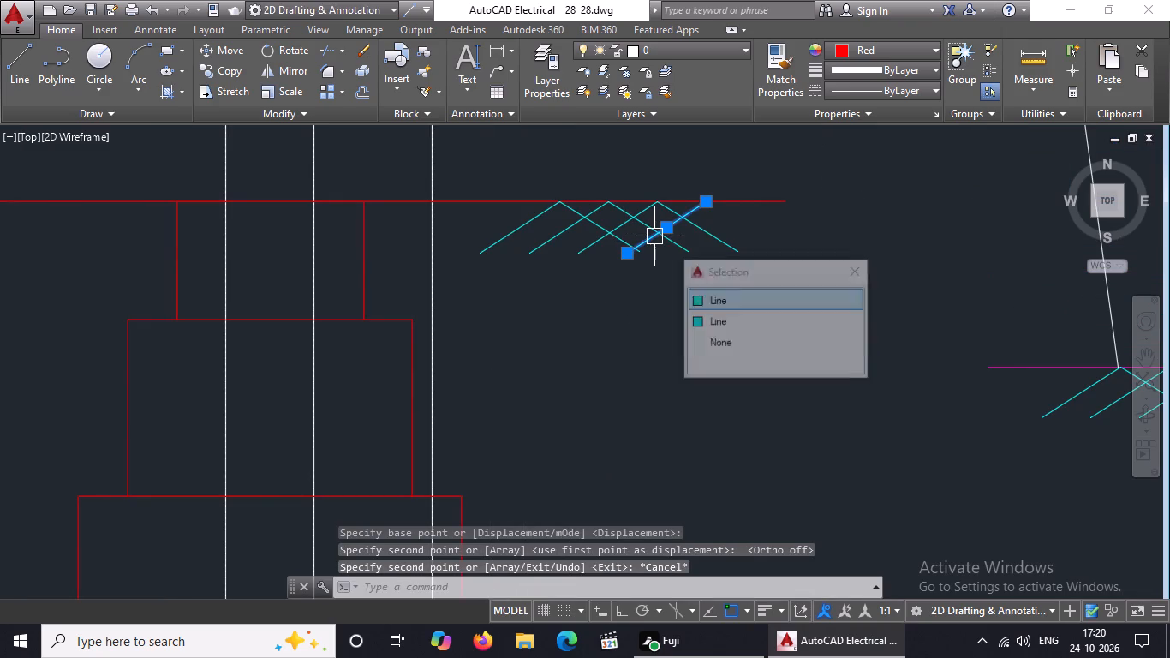
{"action": "key", "text": "Delete"}
{"action": "scroll", "coordinate": [654, 236], "scroll_direction": "down", "scroll_amount": 3}
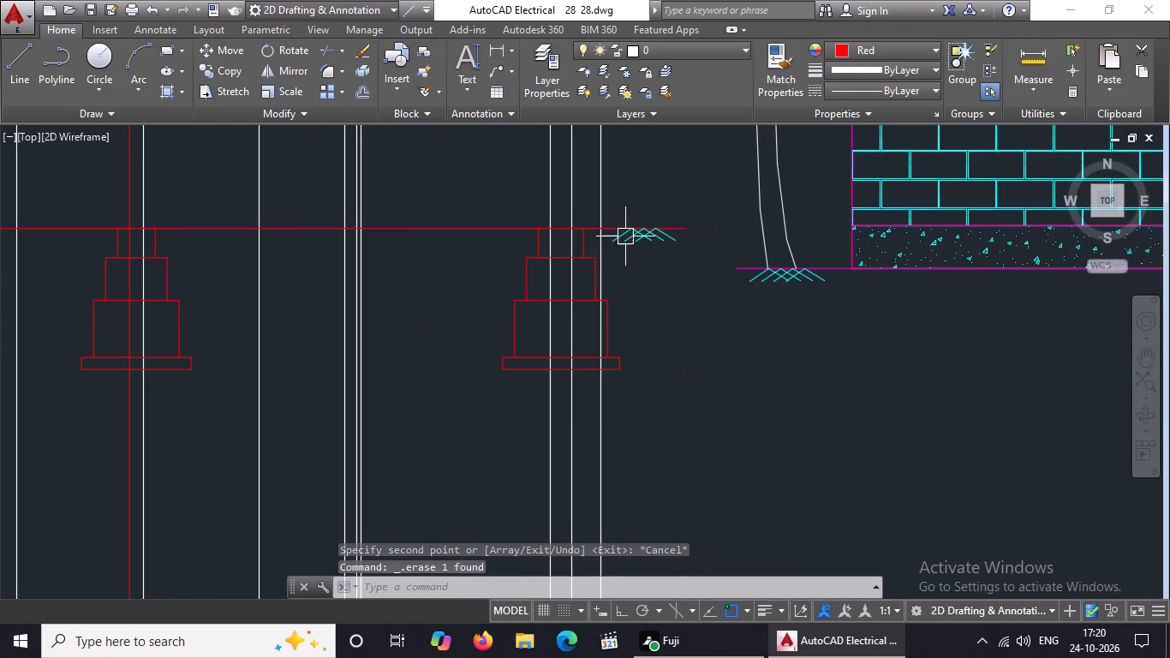
Copy the cyan ground marks beyond the right footing horizontally onto the ground line's extension beyond the left footing, with Ortho on.
{"action": "left_click", "coordinate": [607, 215]}
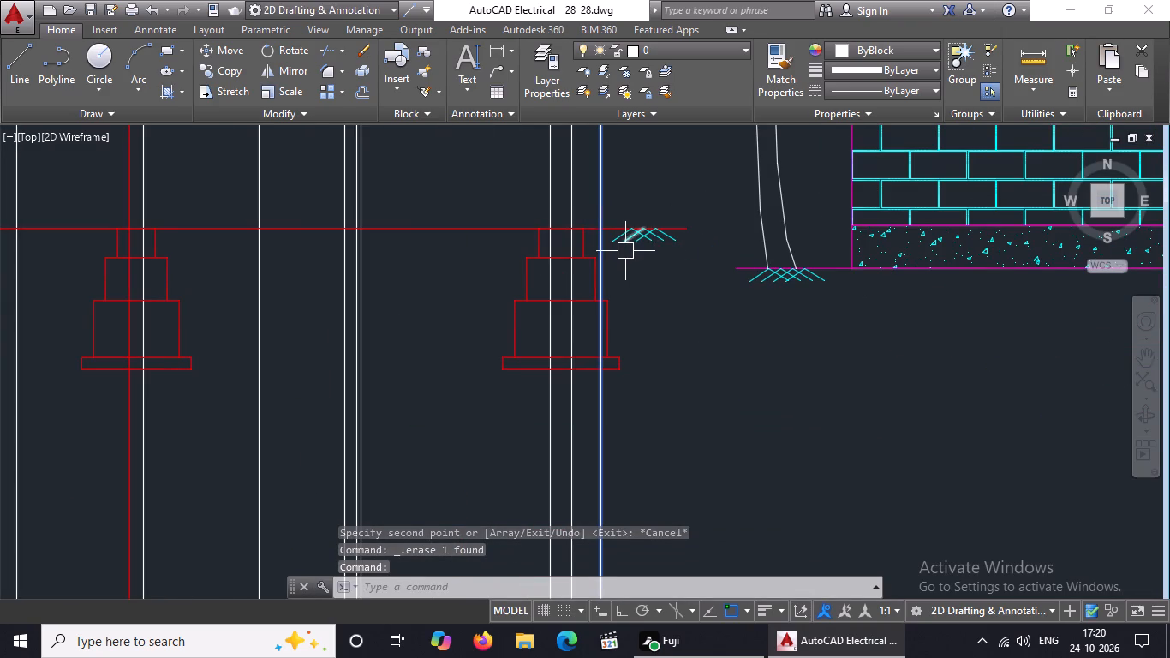
{"action": "key", "text": "Escape"}
{"action": "scroll", "coordinate": [618, 223], "scroll_direction": "up", "scroll_amount": 2}
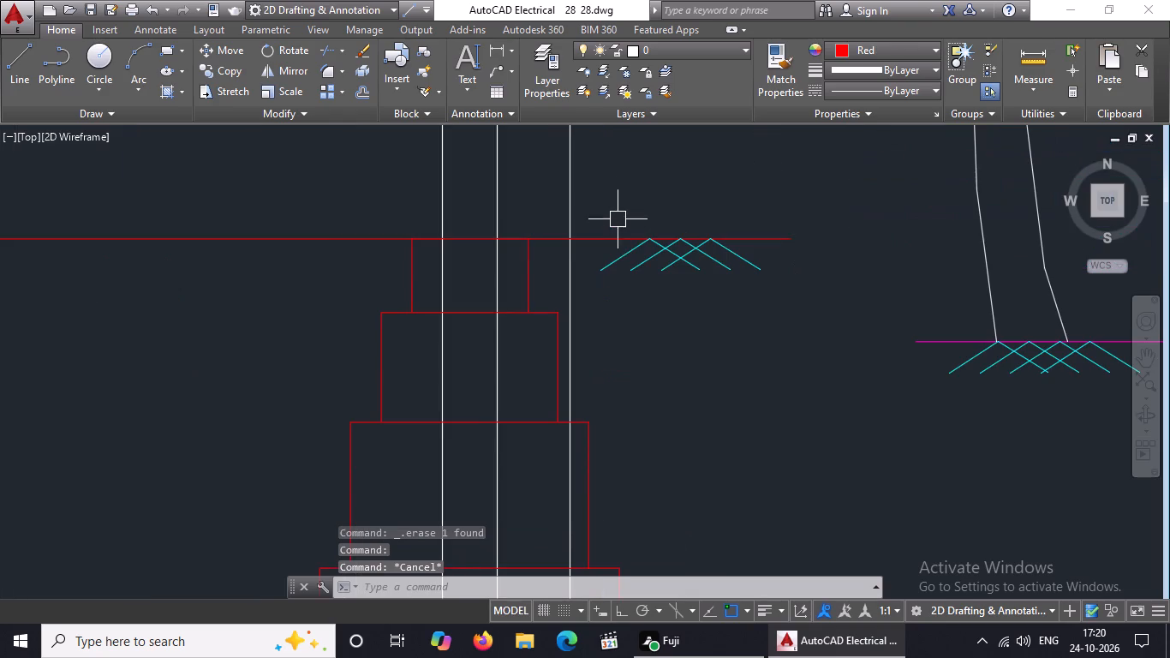
{"action": "left_click", "coordinate": [586, 205]}
{"action": "left_click", "coordinate": [775, 302]}
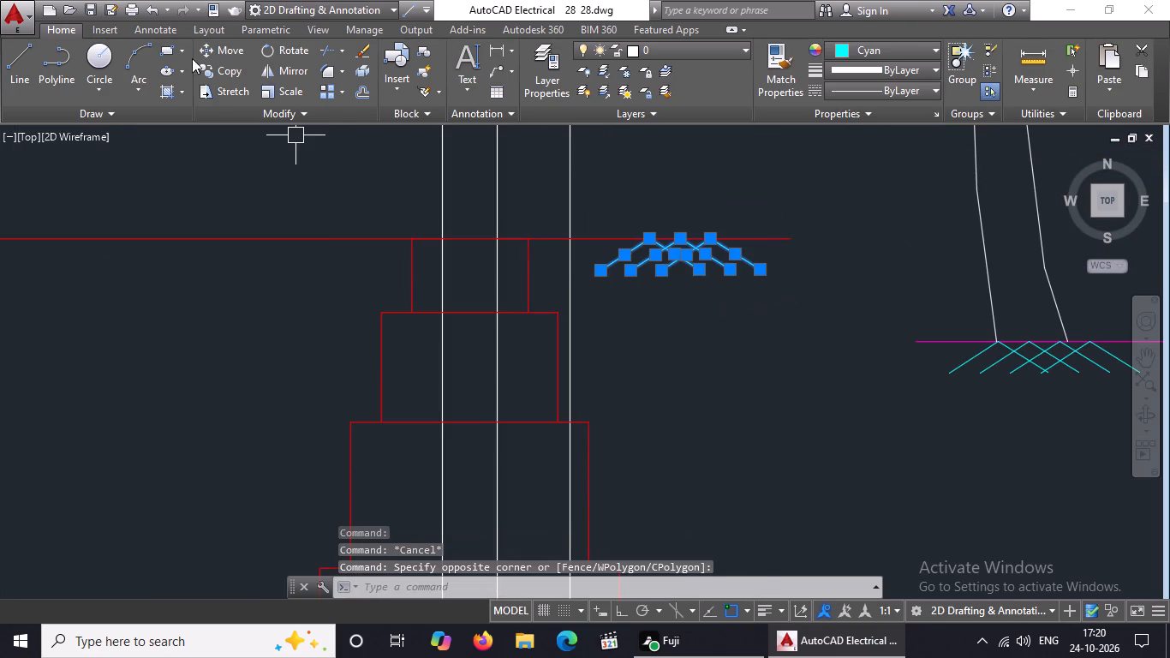
{"action": "left_click", "coordinate": [225, 67]}
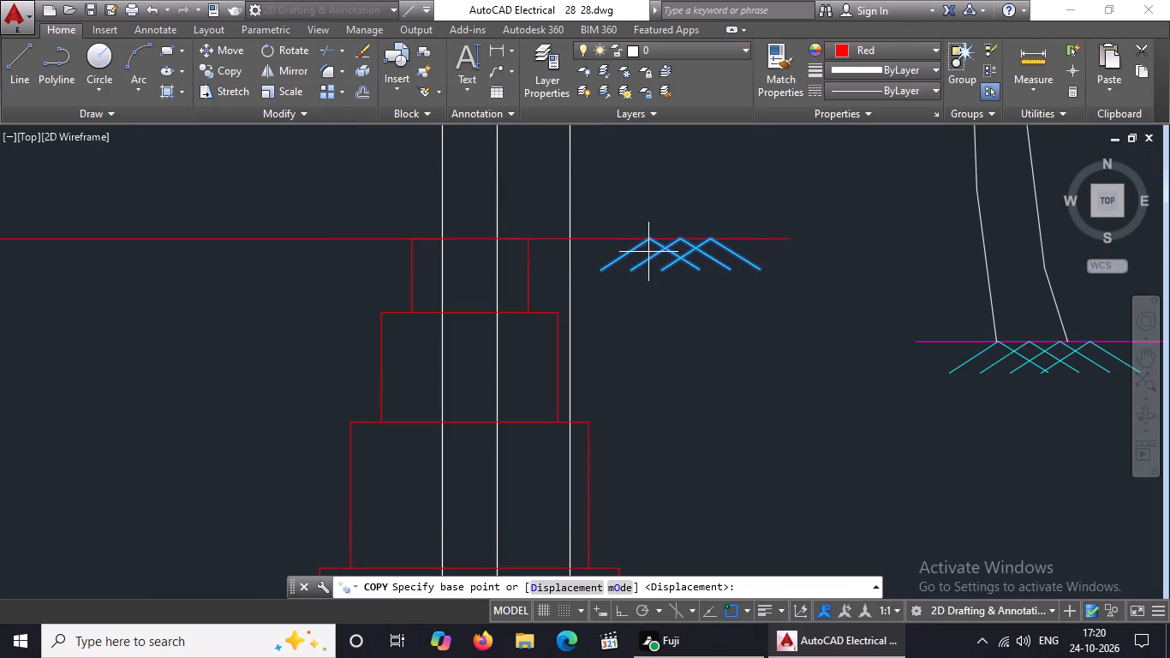
{"action": "left_click", "coordinate": [706, 242]}
{"action": "scroll", "coordinate": [522, 255], "scroll_direction": "down", "scroll_amount": 3}
{"action": "scroll", "coordinate": [289, 249], "scroll_direction": "down", "scroll_amount": 3}
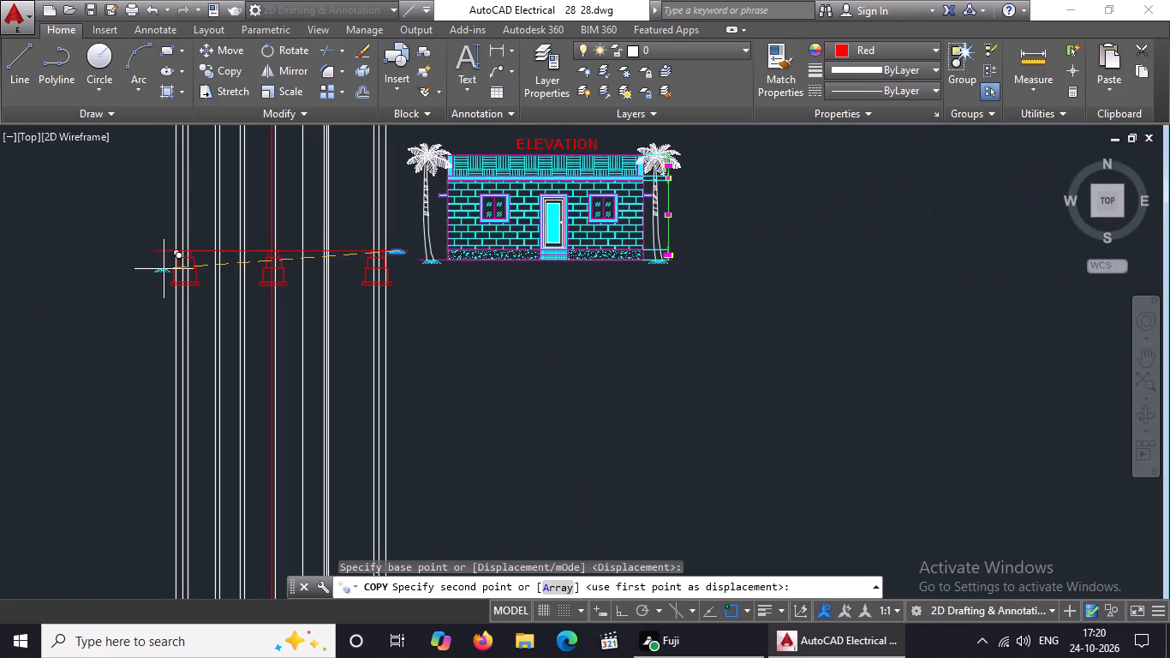
{"action": "scroll", "coordinate": [147, 256], "scroll_direction": "up", "scroll_amount": 3}
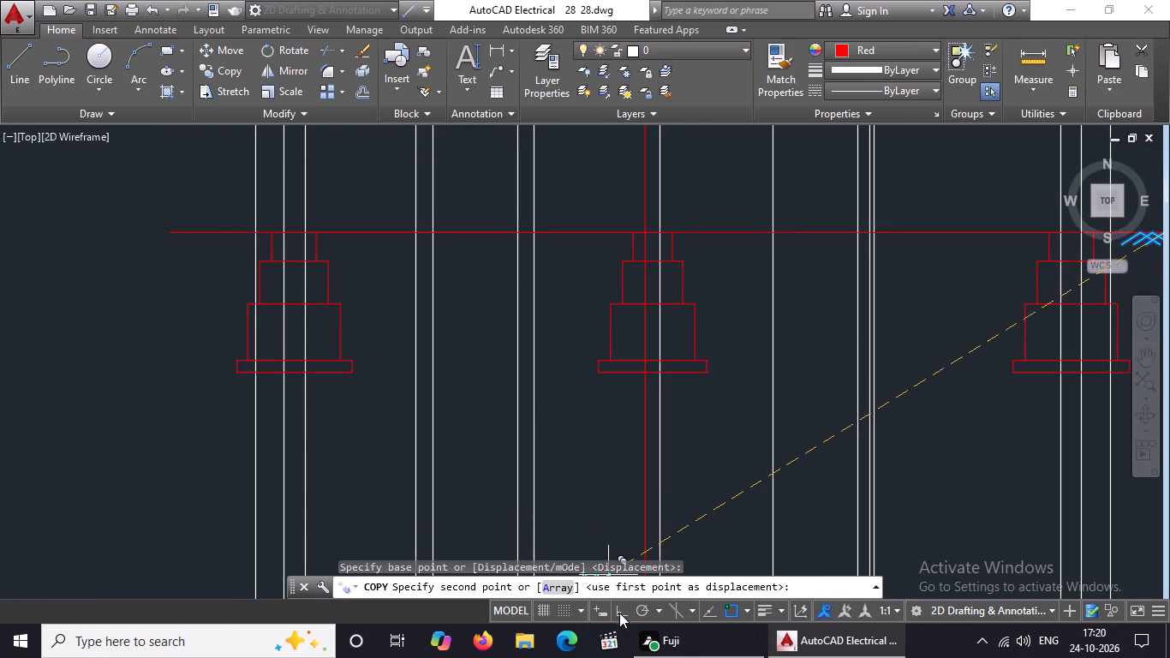
{"action": "left_click", "coordinate": [619, 611]}
{"action": "scroll", "coordinate": [215, 287], "scroll_direction": "up", "scroll_amount": 2}
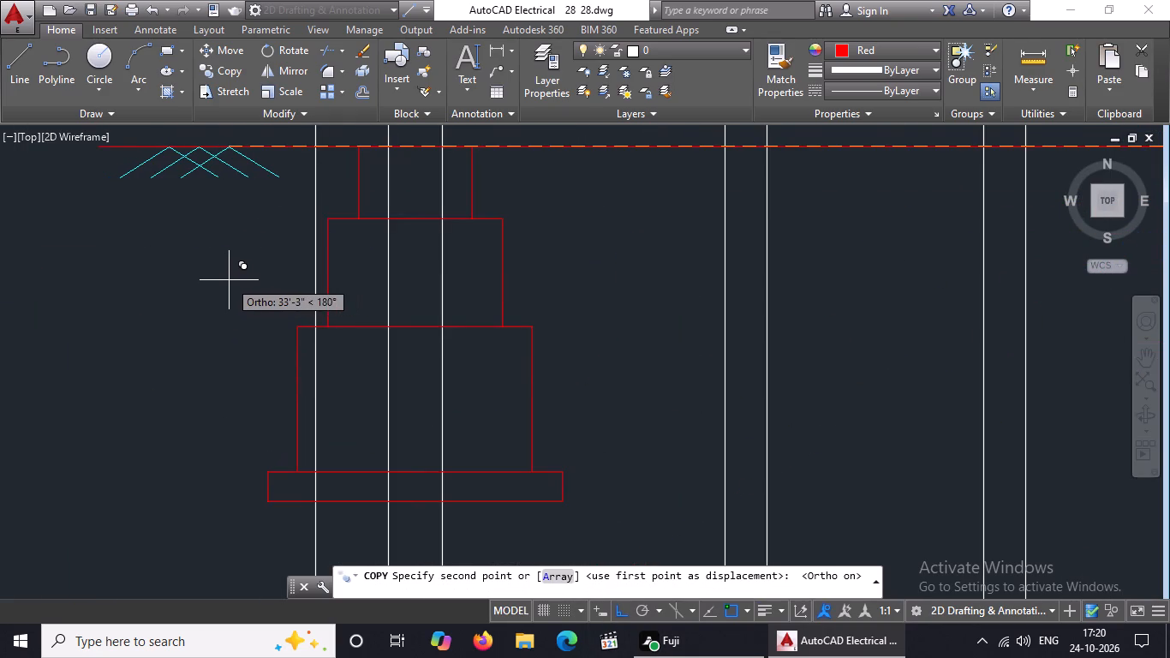
{"action": "left_click", "coordinate": [229, 279]}
{"action": "scroll", "coordinate": [334, 312], "scroll_direction": "down", "scroll_amount": 4}
{"action": "key", "text": "Escape"}
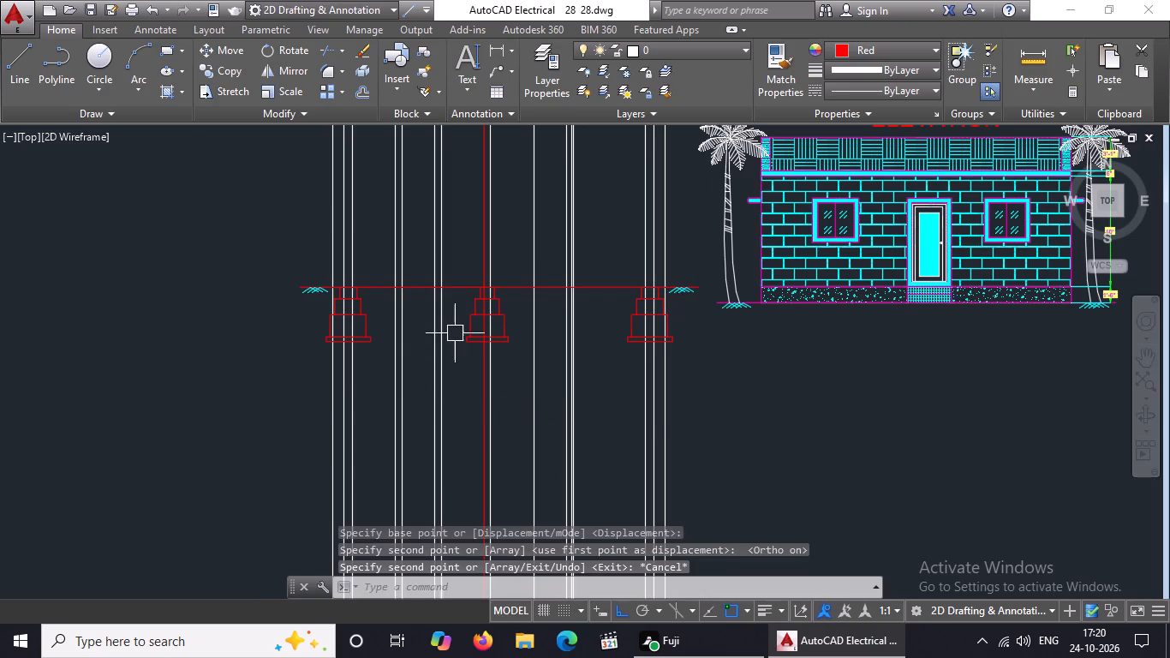
Offset the footings' top line between the outer walls 10" upward.
{"action": "middle_click_drag", "start_coordinate": [455, 330], "coordinate": [449, 359]}
{"action": "scroll", "coordinate": [402, 294], "scroll_direction": "up", "scroll_amount": 1}
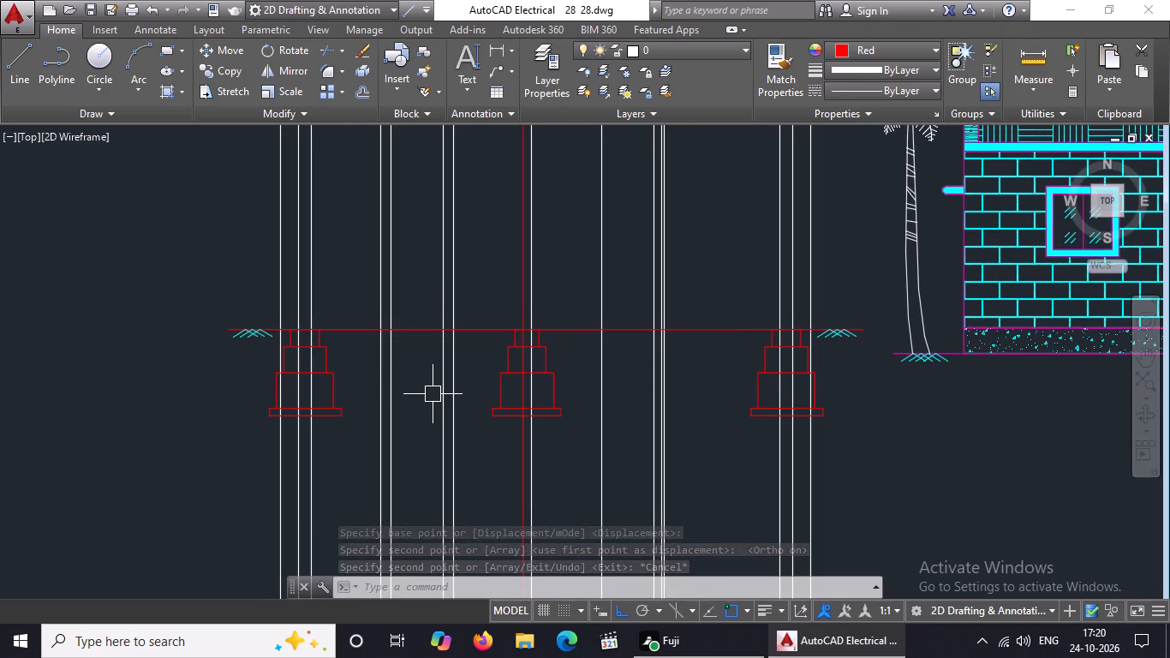
{"action": "key", "text": "Escape"}
{"action": "key", "text": "o"}
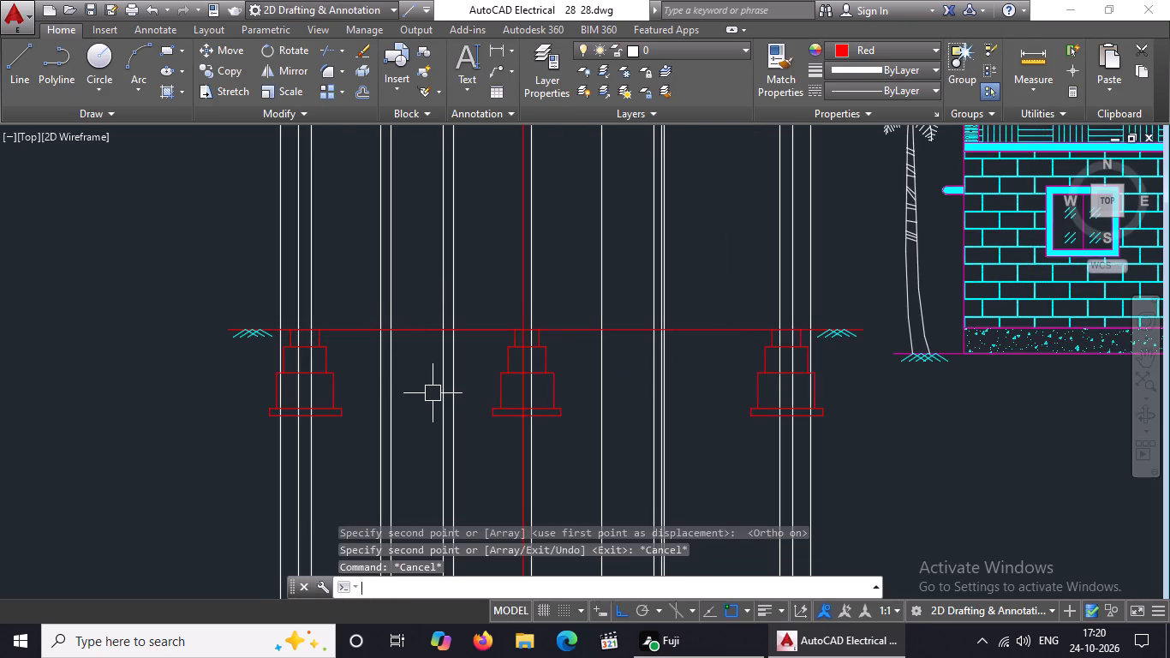
{"action": "key", "text": "Return"}
{"action": "type", "text": "10"}
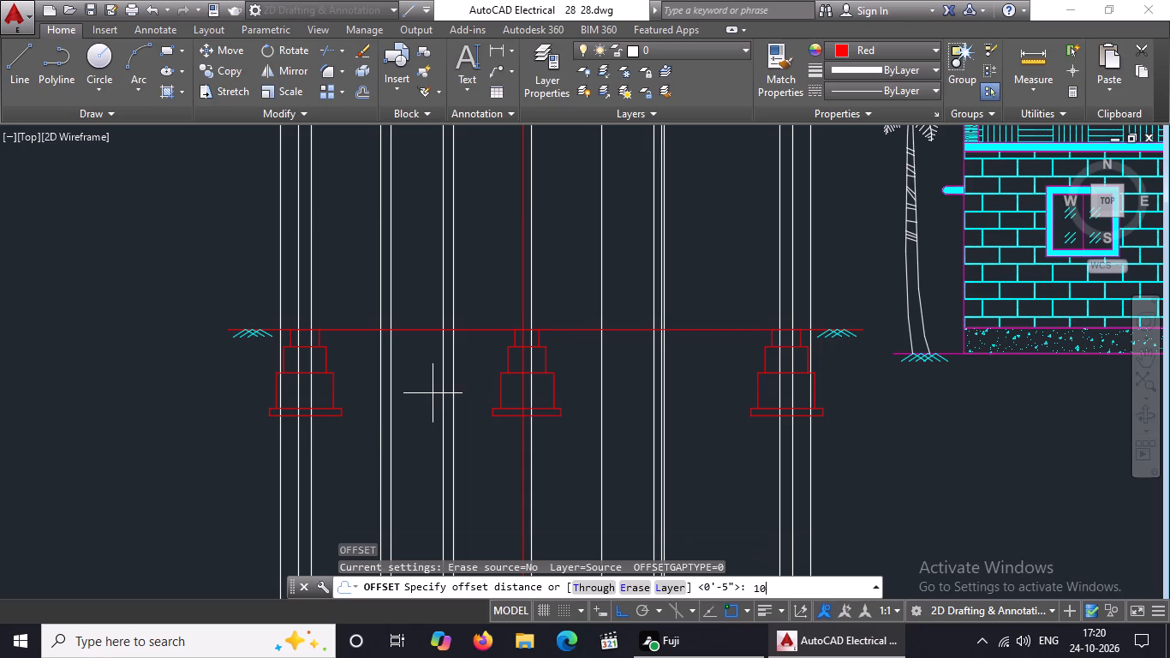
{"action": "key", "text": "shift+quotedbl"}
{"action": "key", "text": "Return"}
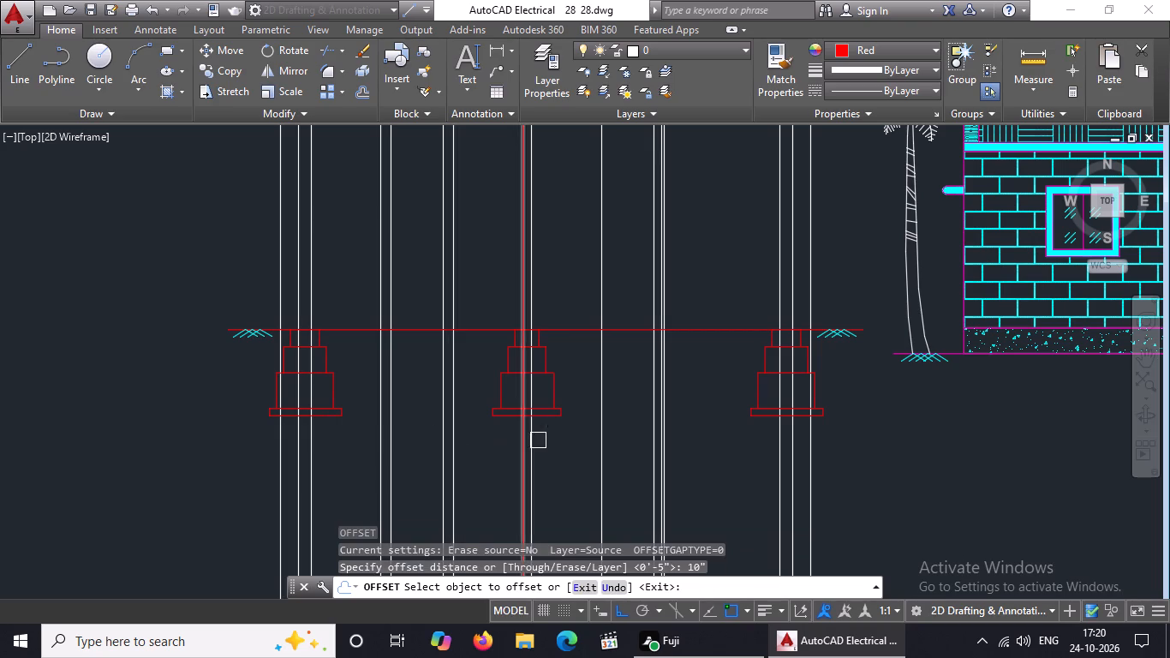
{"action": "scroll", "coordinate": [538, 440], "scroll_direction": "up", "scroll_amount": 2}
{"action": "scroll", "coordinate": [377, 248], "scroll_direction": "down", "scroll_amount": 1}
{"action": "left_click", "coordinate": [366, 192]}
{"action": "left_click", "coordinate": [372, 162]}
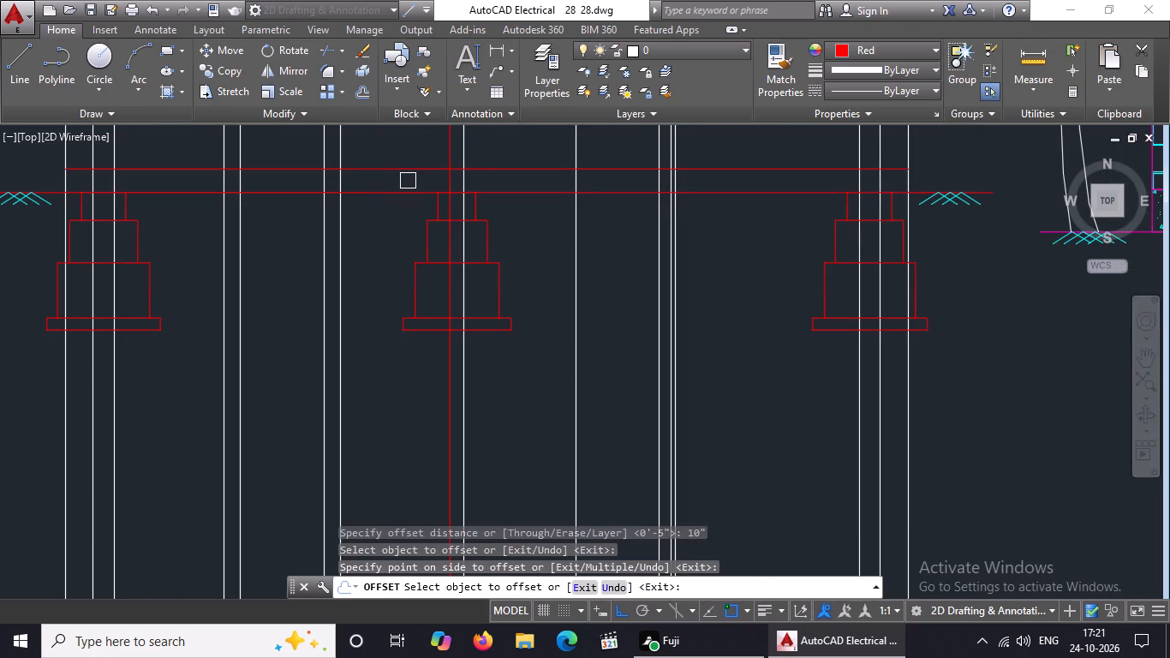
{"action": "scroll", "coordinate": [408, 181], "scroll_direction": "down", "scroll_amount": 2}
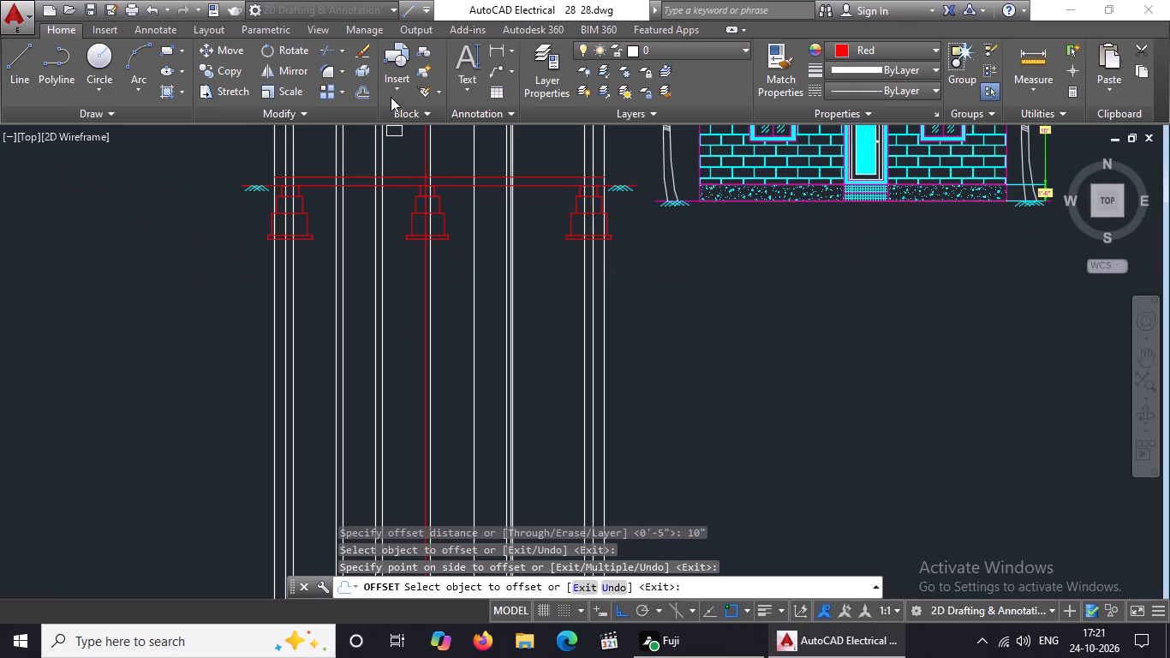
{"action": "middle_click_drag", "start_coordinate": [406, 169], "coordinate": [415, 288]}
{"action": "key", "text": "Escape"}
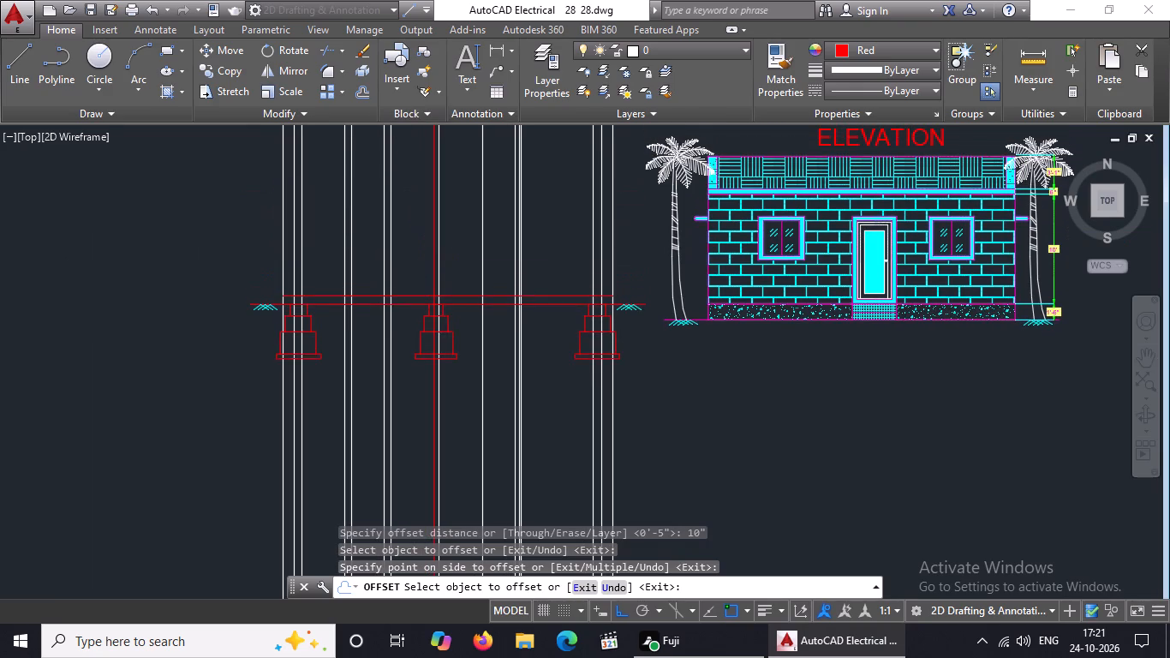
Offset the uppermost horizontal line above the footings a further 5" upward.
{"action": "key", "text": "o"}
{"action": "key", "text": "Return"}
{"action": "type", "text": "5\""}
{"action": "key", "text": "Return"}
{"action": "left_click", "coordinate": [410, 292]}
{"action": "left_click", "coordinate": [411, 279]}
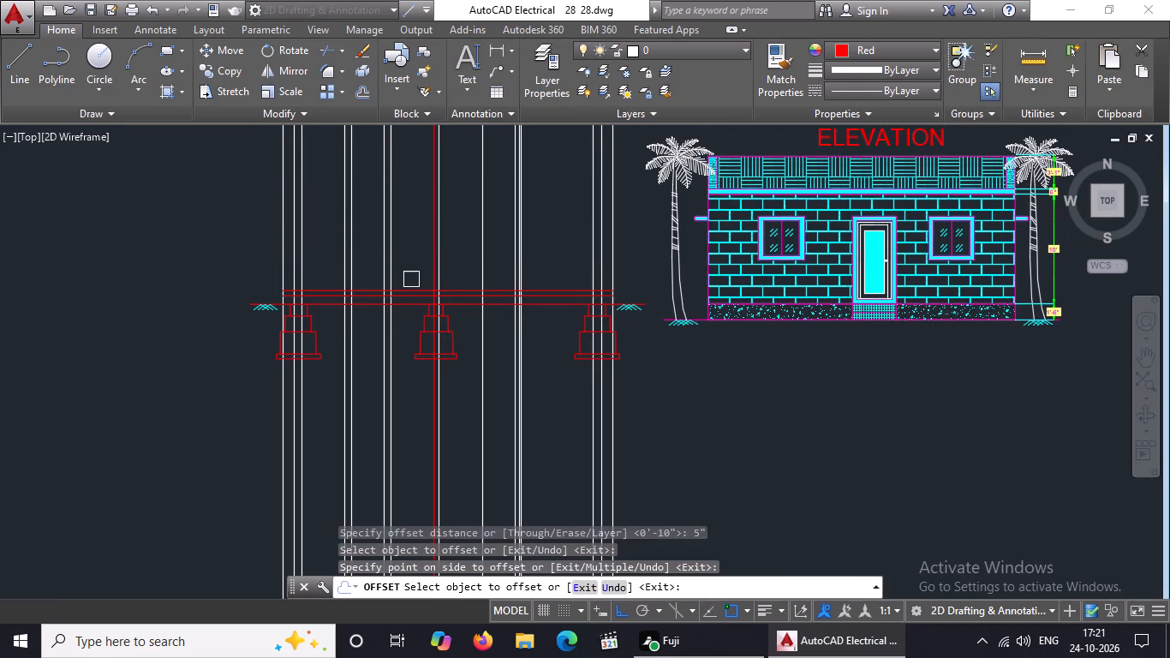
{"action": "key", "text": "Escape"}
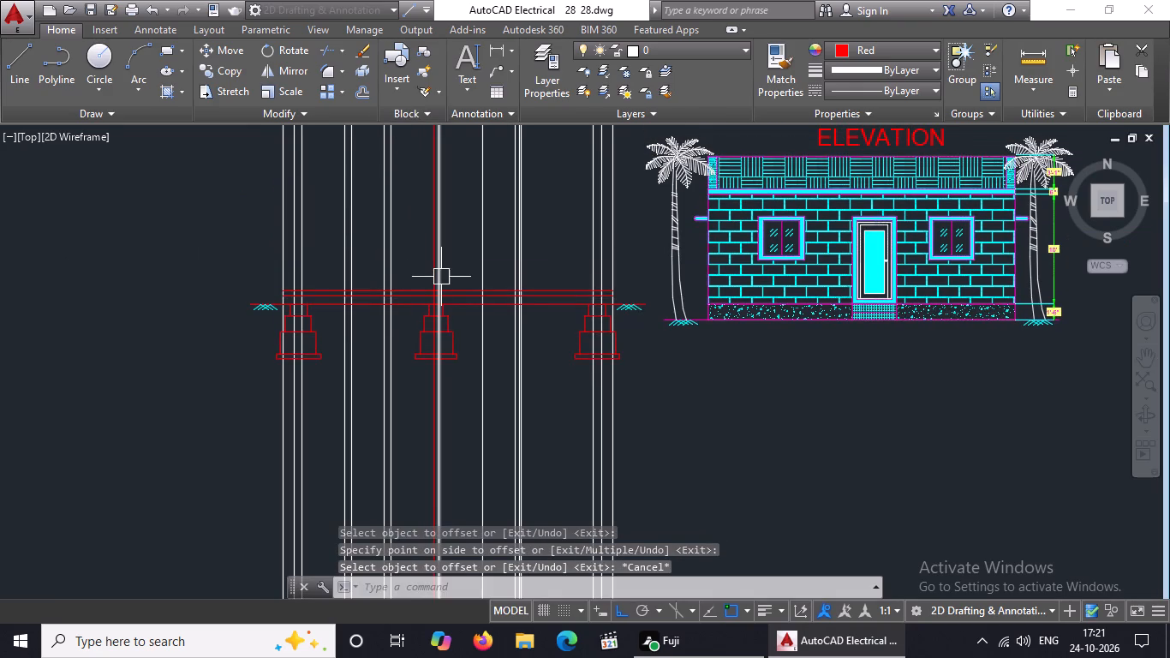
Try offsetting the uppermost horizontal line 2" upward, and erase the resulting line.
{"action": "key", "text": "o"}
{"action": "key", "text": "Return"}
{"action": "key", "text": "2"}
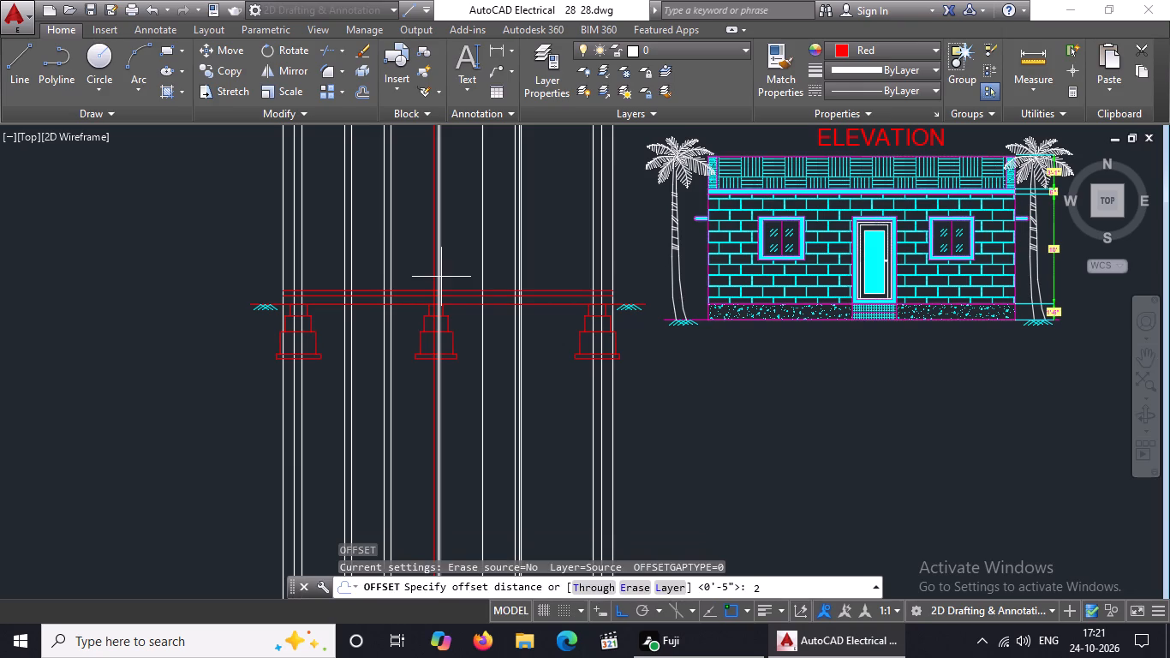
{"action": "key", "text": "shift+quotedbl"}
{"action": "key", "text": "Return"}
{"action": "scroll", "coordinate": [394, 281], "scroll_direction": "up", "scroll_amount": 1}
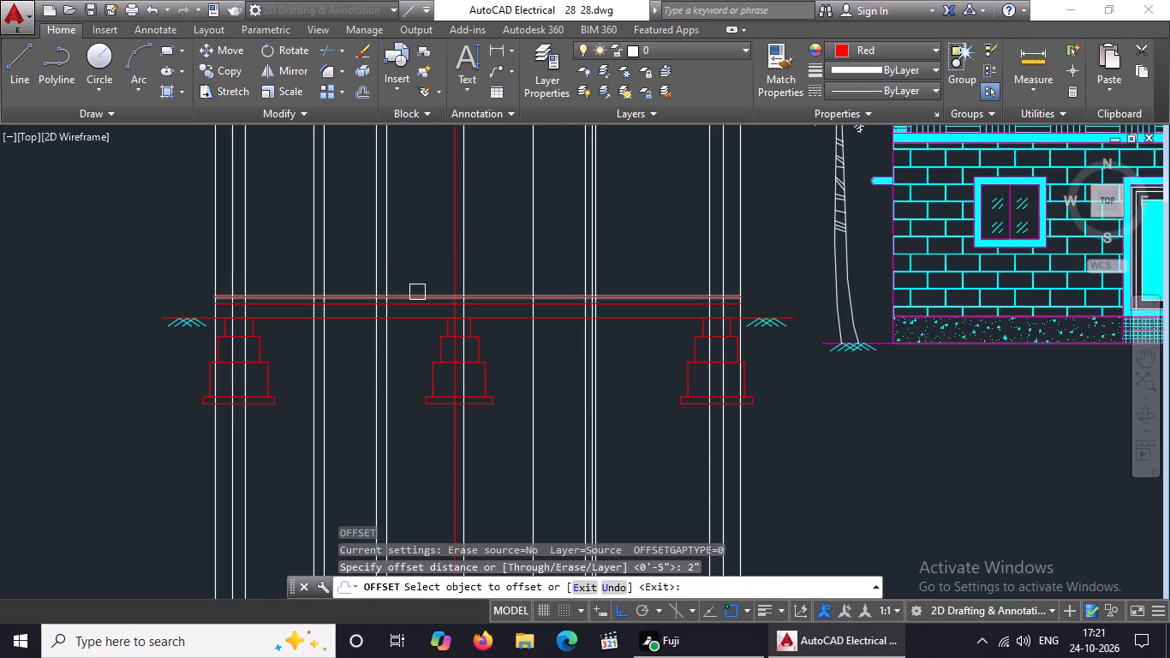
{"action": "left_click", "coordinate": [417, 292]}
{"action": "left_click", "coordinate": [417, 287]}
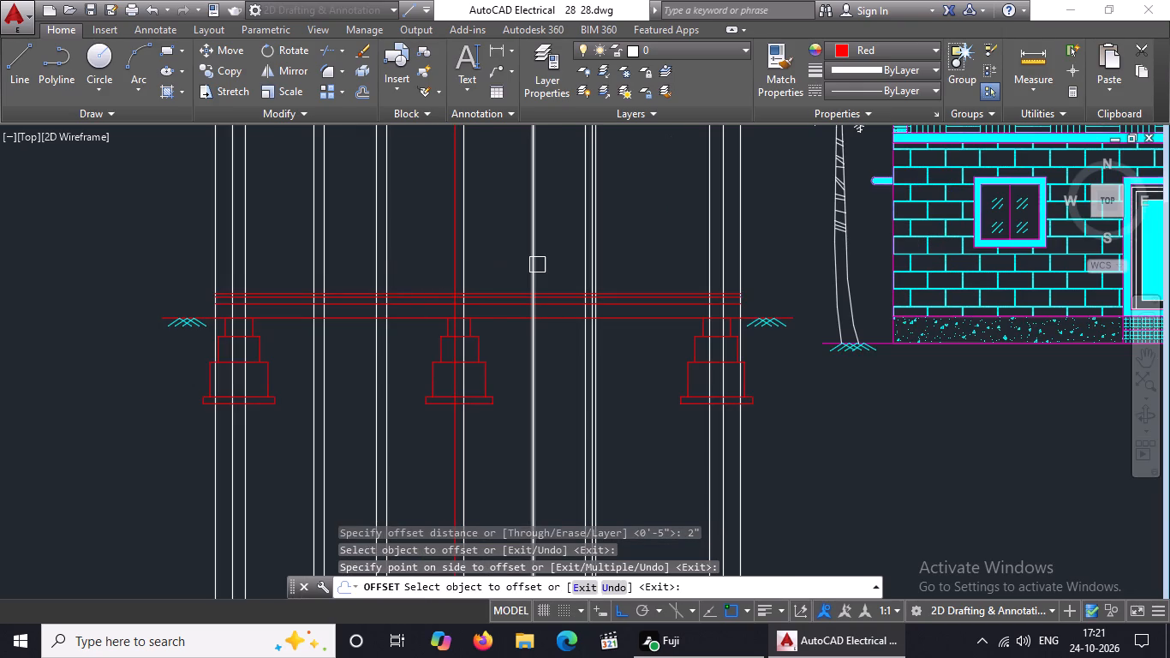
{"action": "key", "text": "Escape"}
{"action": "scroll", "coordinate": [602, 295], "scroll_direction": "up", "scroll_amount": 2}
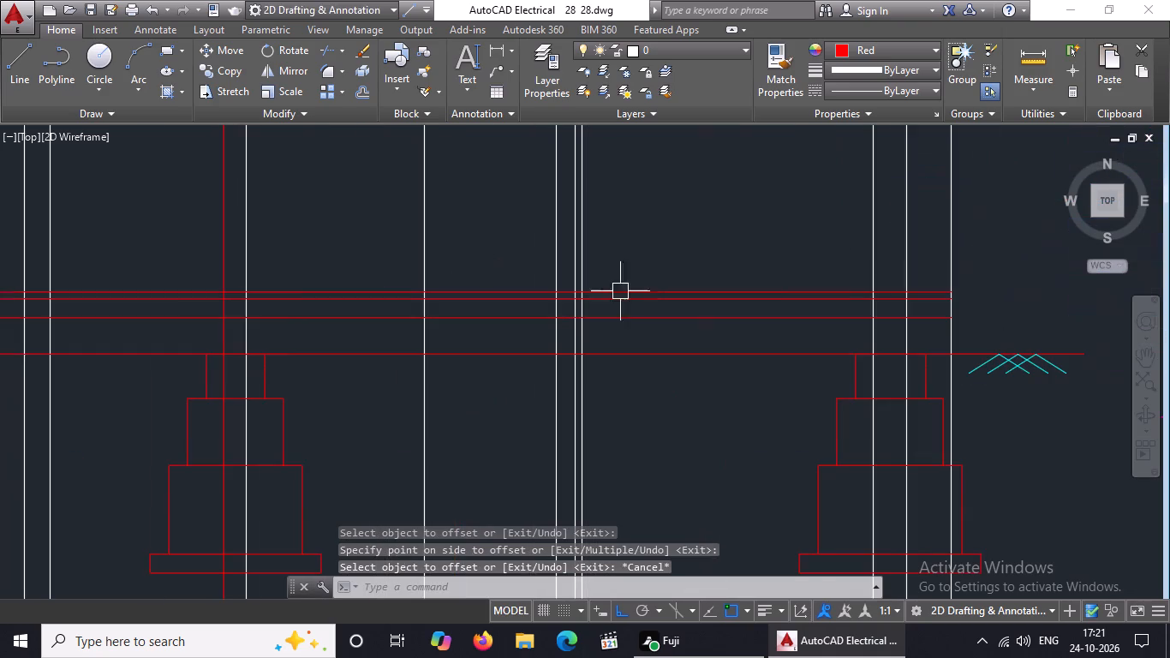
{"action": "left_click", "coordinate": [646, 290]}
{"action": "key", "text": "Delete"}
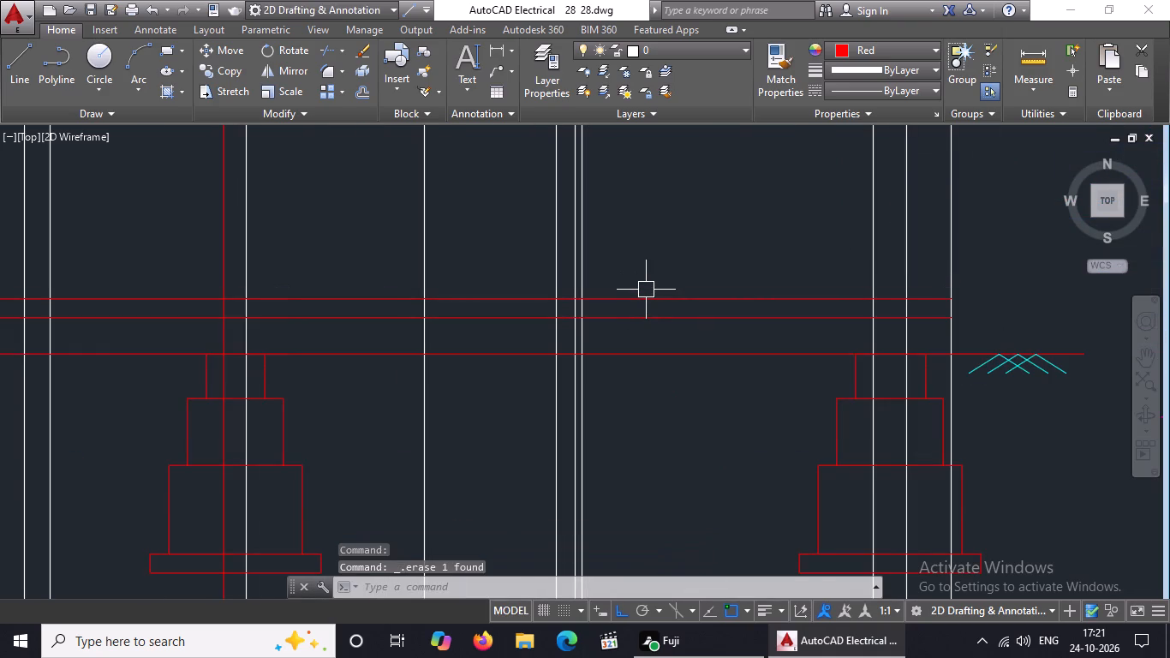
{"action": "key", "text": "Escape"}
Offset the uppermost horizontal line above the footings 3" upward.
{"action": "key", "text": "o"}
{"action": "key", "text": "Return"}
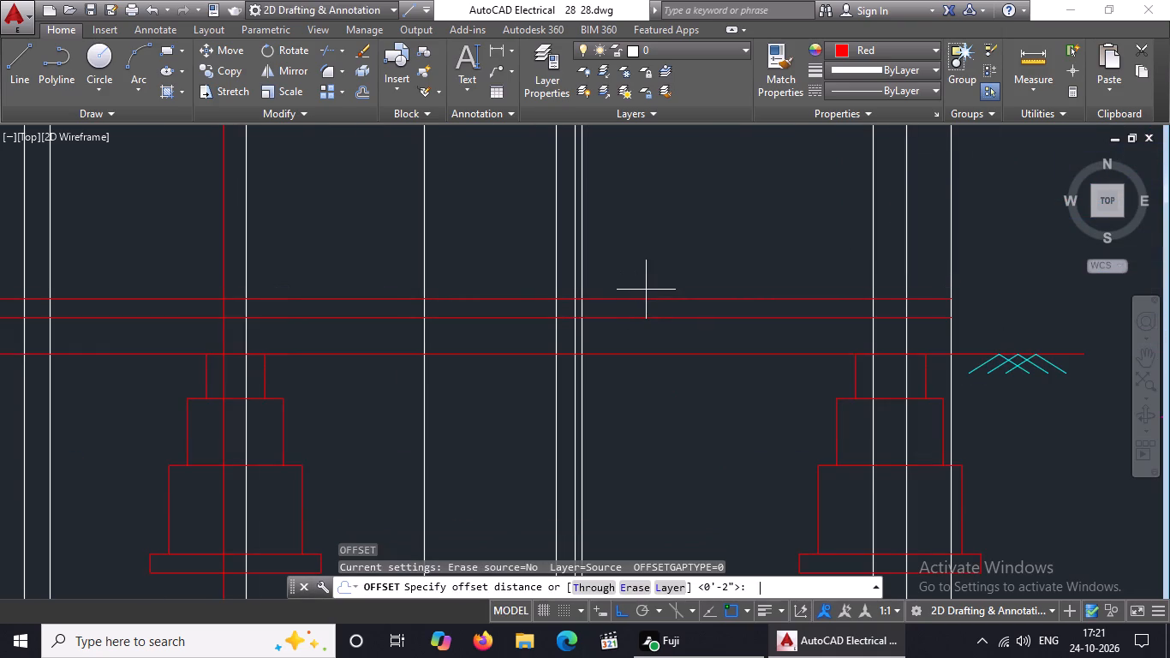
{"action": "type", "text": "3\""}
{"action": "key", "text": "Return"}
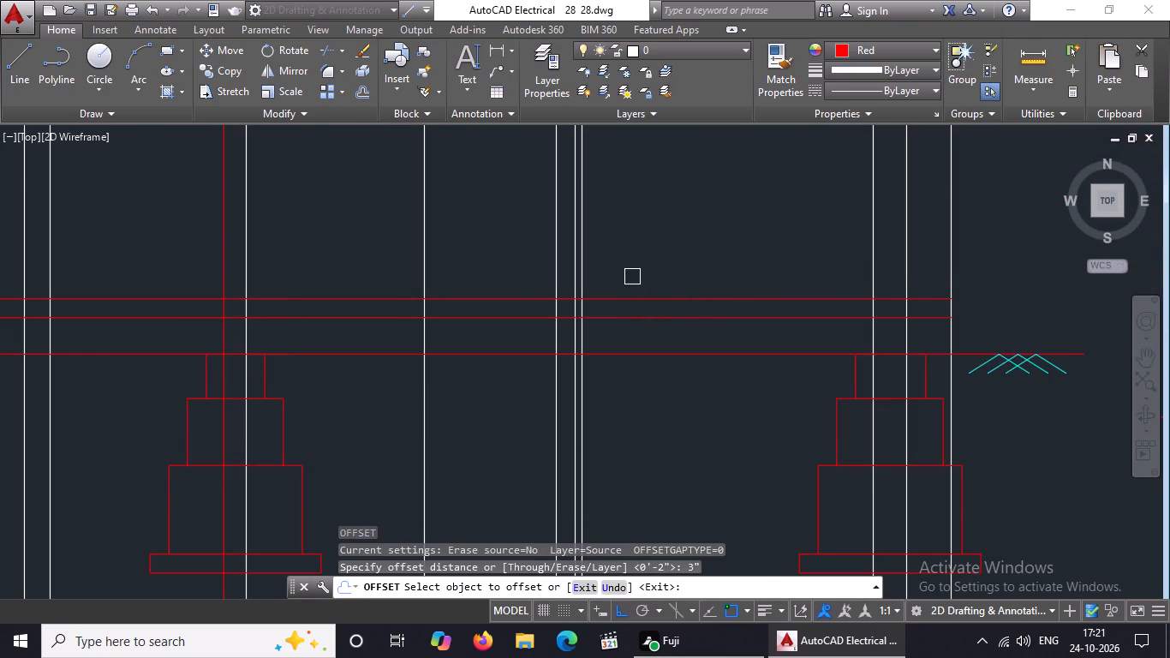
{"action": "left_click", "coordinate": [653, 301]}
{"action": "left_click", "coordinate": [654, 275]}
{"action": "scroll", "coordinate": [662, 272], "scroll_direction": "down", "scroll_amount": 2}
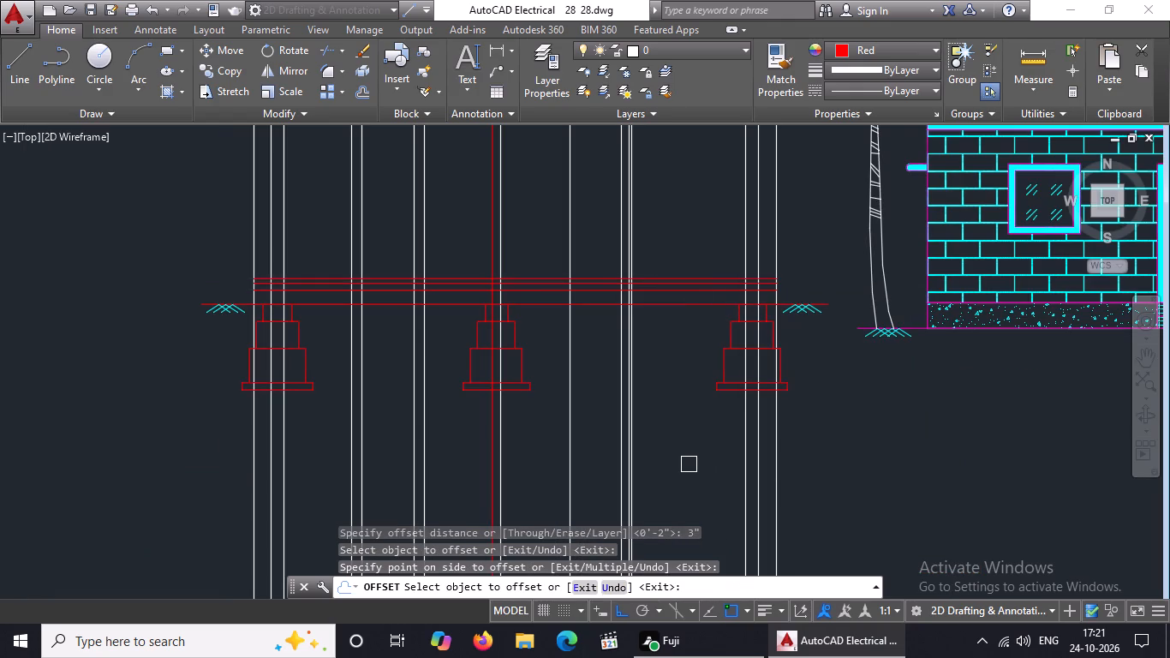
{"action": "key", "text": "Escape"}
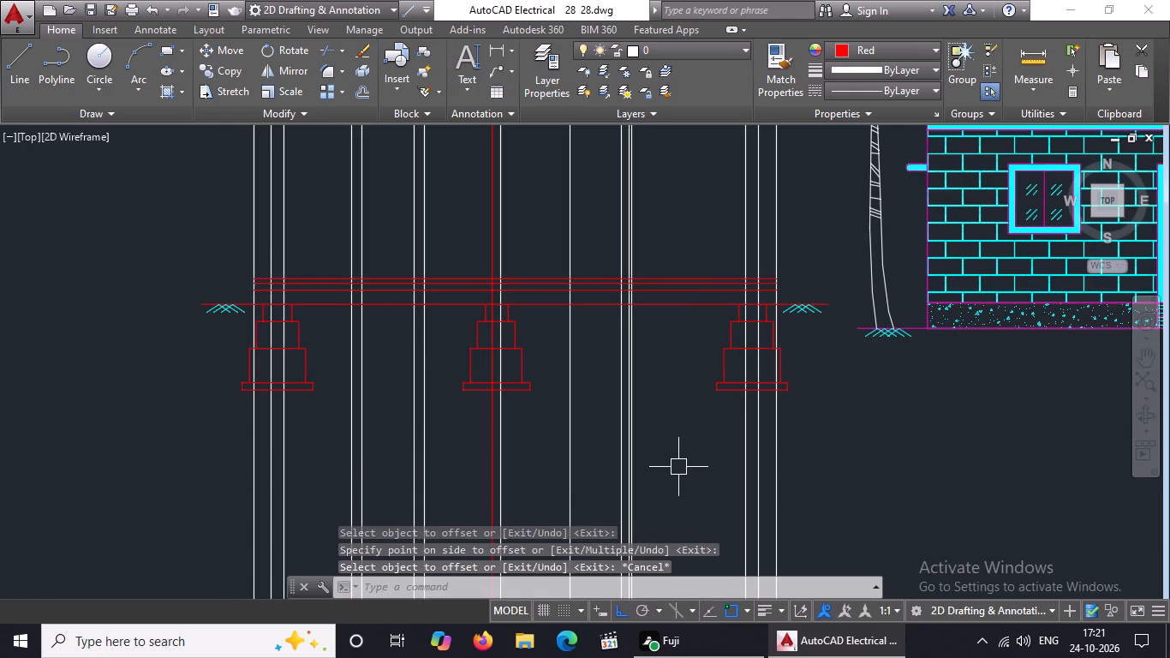
Draw a 2' high wall outline on the uppermost horizontal line, between the two inner projection lines above the left footing.
{"action": "left_click", "coordinate": [16, 71]}
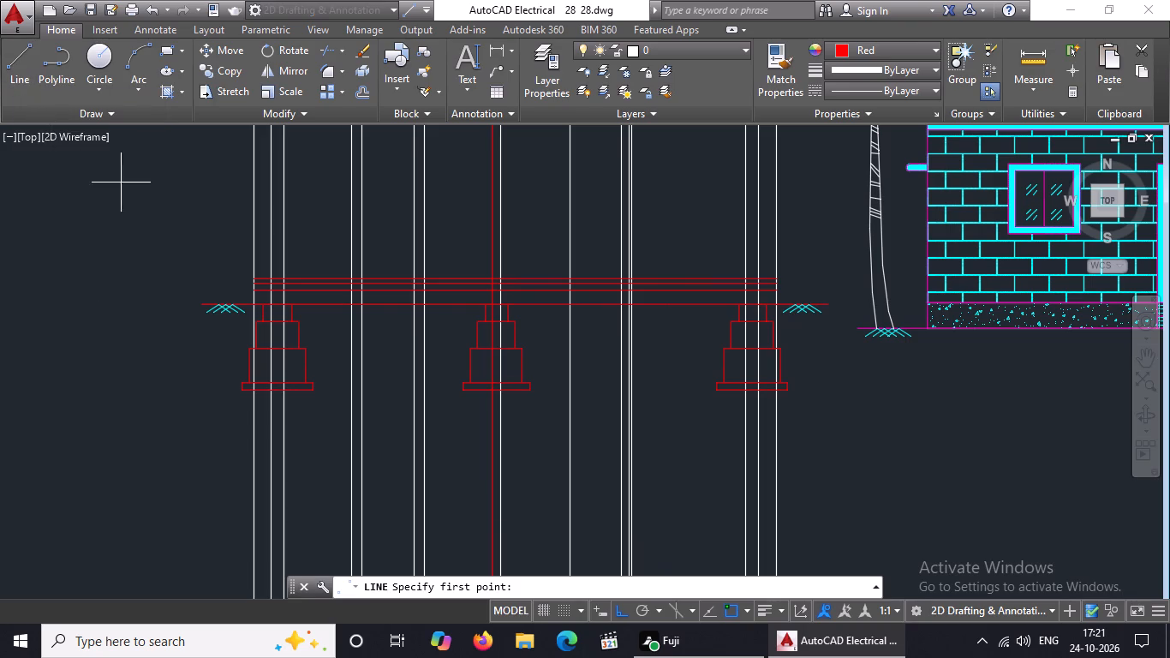
{"action": "left_click", "coordinate": [269, 274]}
{"action": "type", "text": "2'"}
{"action": "key", "text": "Return"}
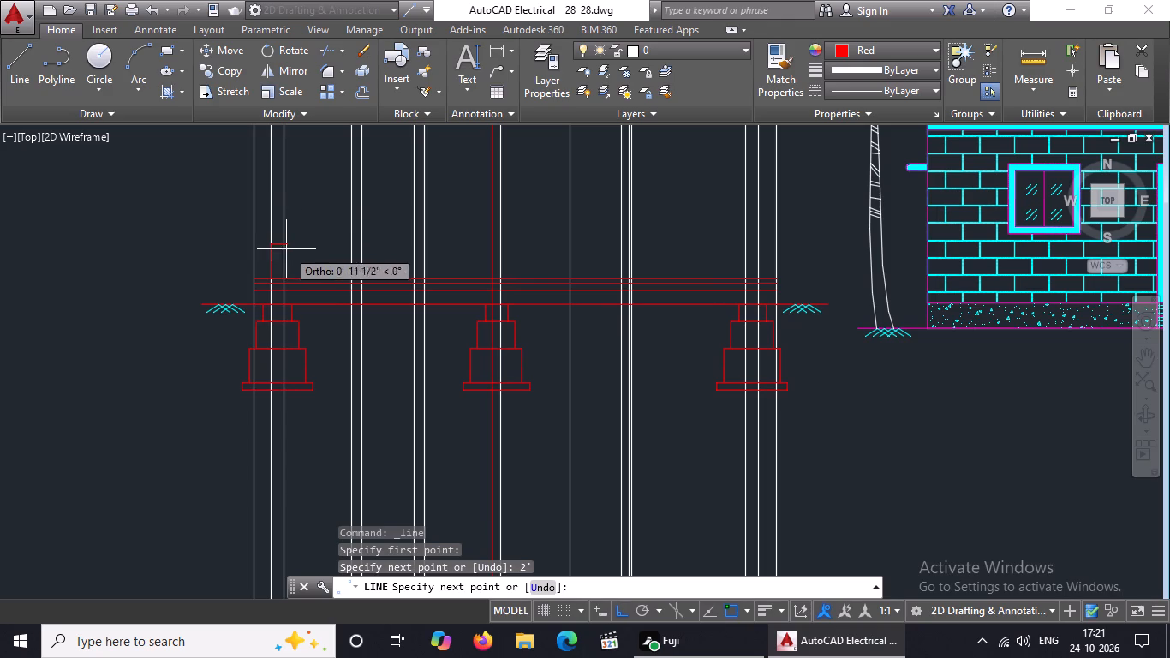
{"action": "scroll", "coordinate": [283, 243], "scroll_direction": "up", "scroll_amount": 2}
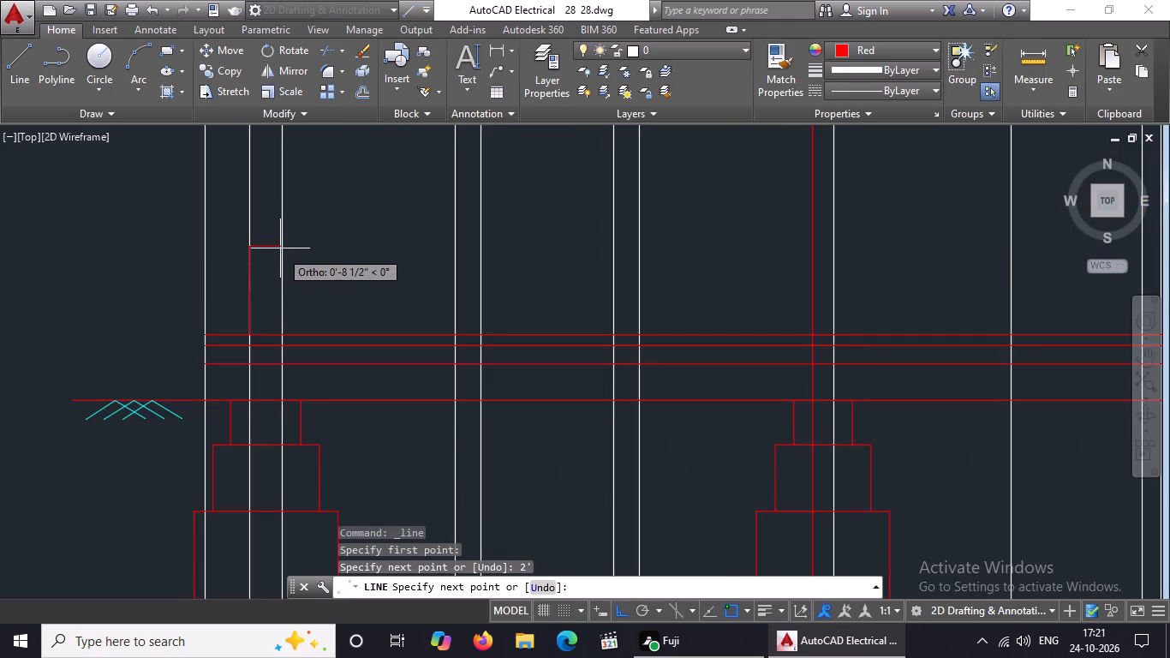
{"action": "left_click", "coordinate": [284, 243]}
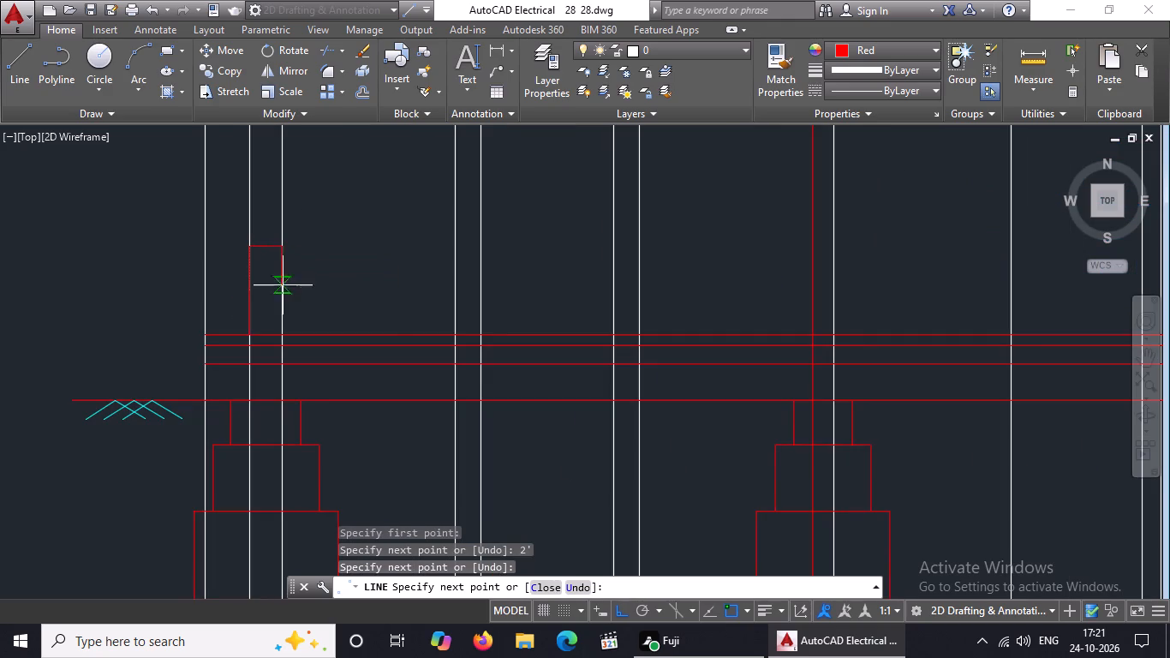
{"action": "left_click", "coordinate": [280, 330]}
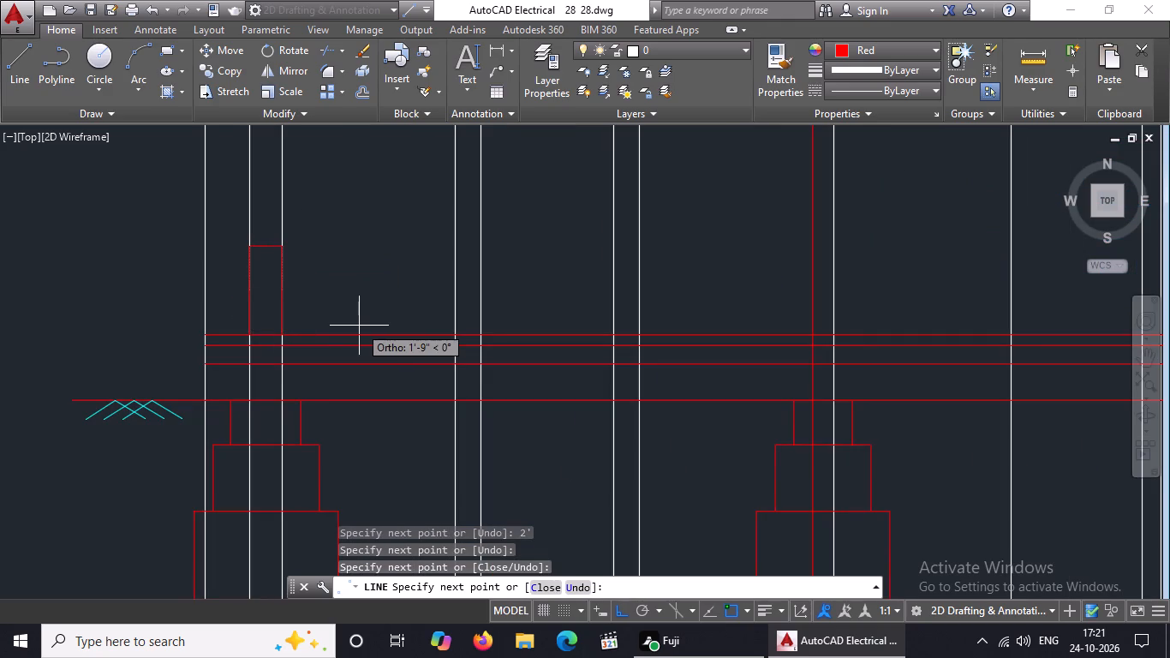
{"action": "key", "text": "Escape"}
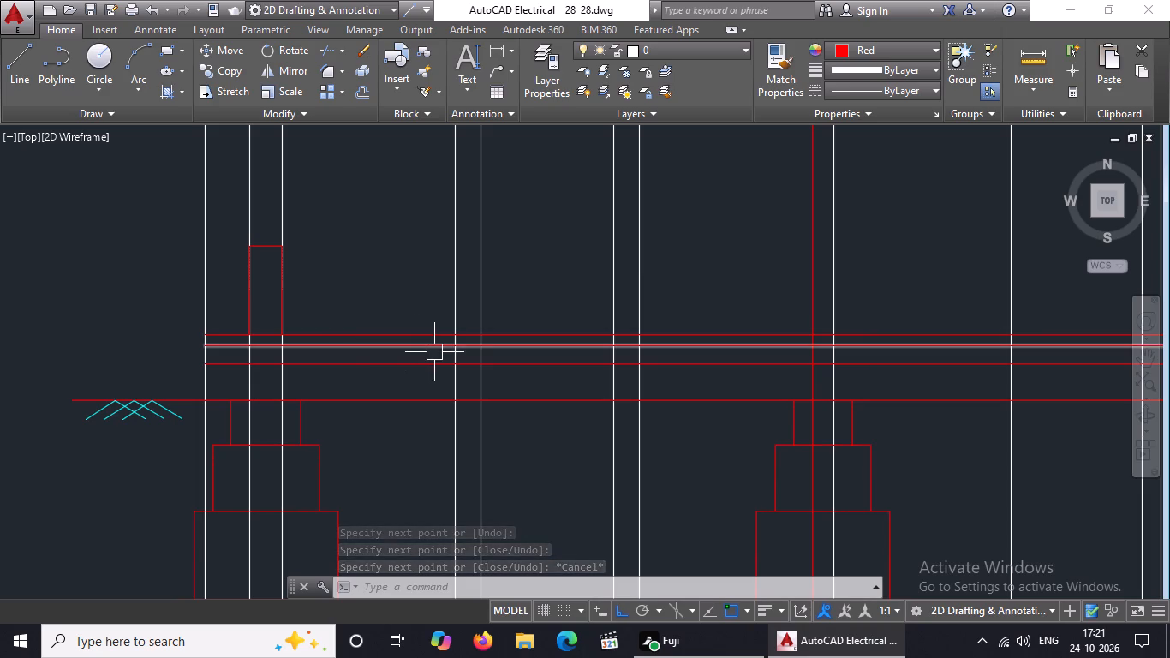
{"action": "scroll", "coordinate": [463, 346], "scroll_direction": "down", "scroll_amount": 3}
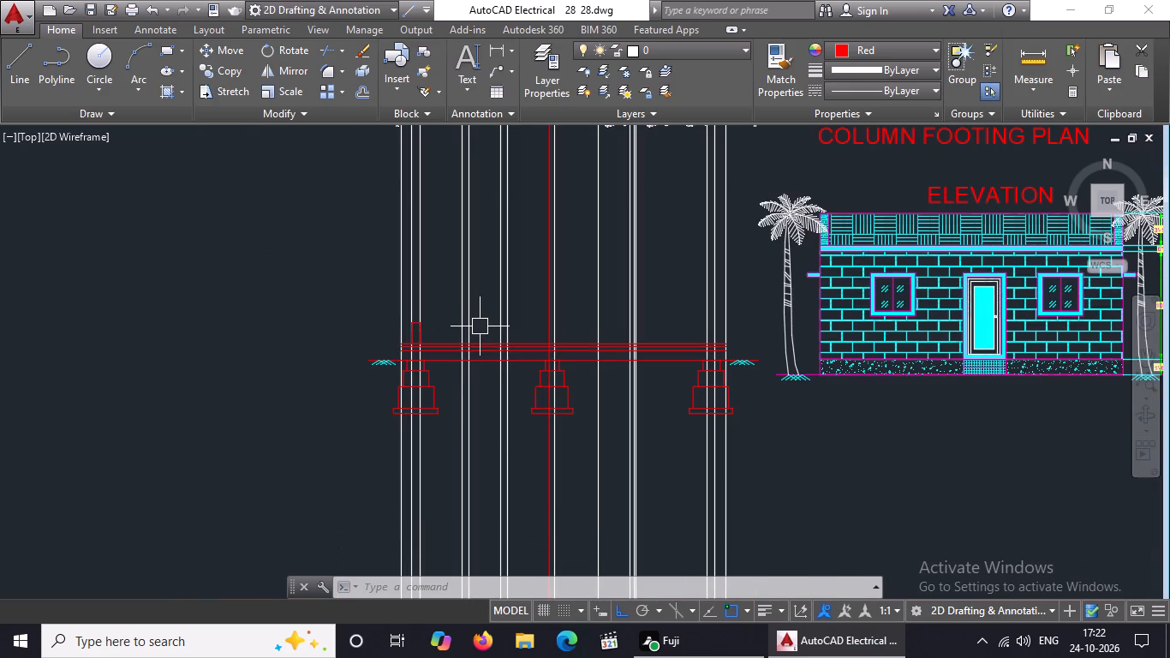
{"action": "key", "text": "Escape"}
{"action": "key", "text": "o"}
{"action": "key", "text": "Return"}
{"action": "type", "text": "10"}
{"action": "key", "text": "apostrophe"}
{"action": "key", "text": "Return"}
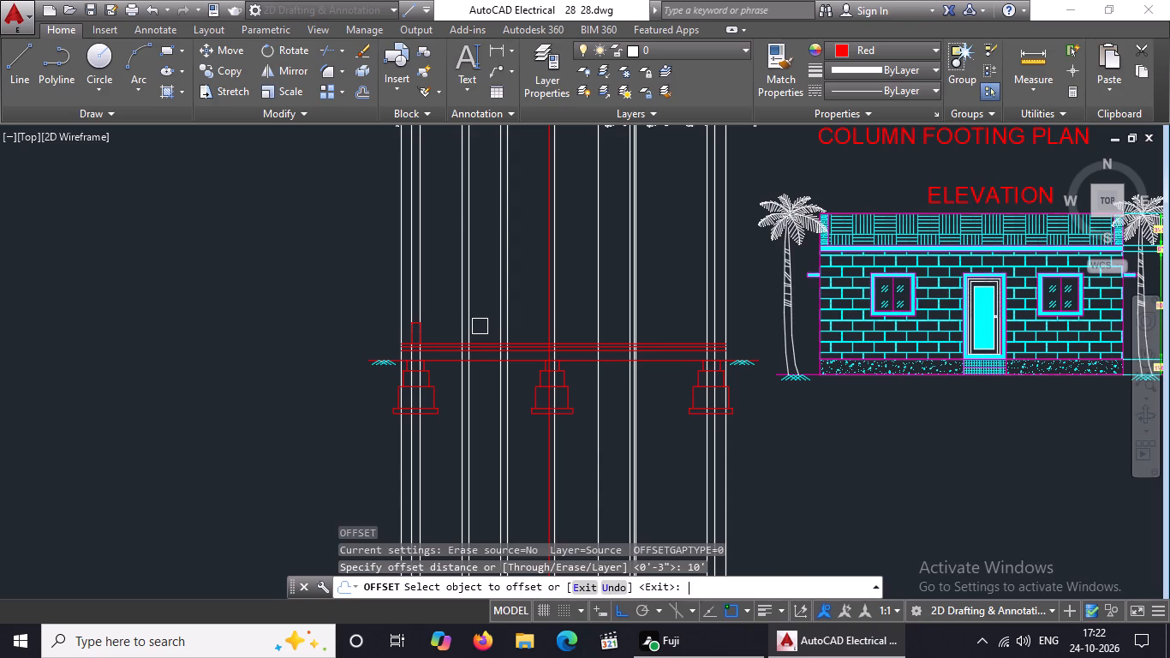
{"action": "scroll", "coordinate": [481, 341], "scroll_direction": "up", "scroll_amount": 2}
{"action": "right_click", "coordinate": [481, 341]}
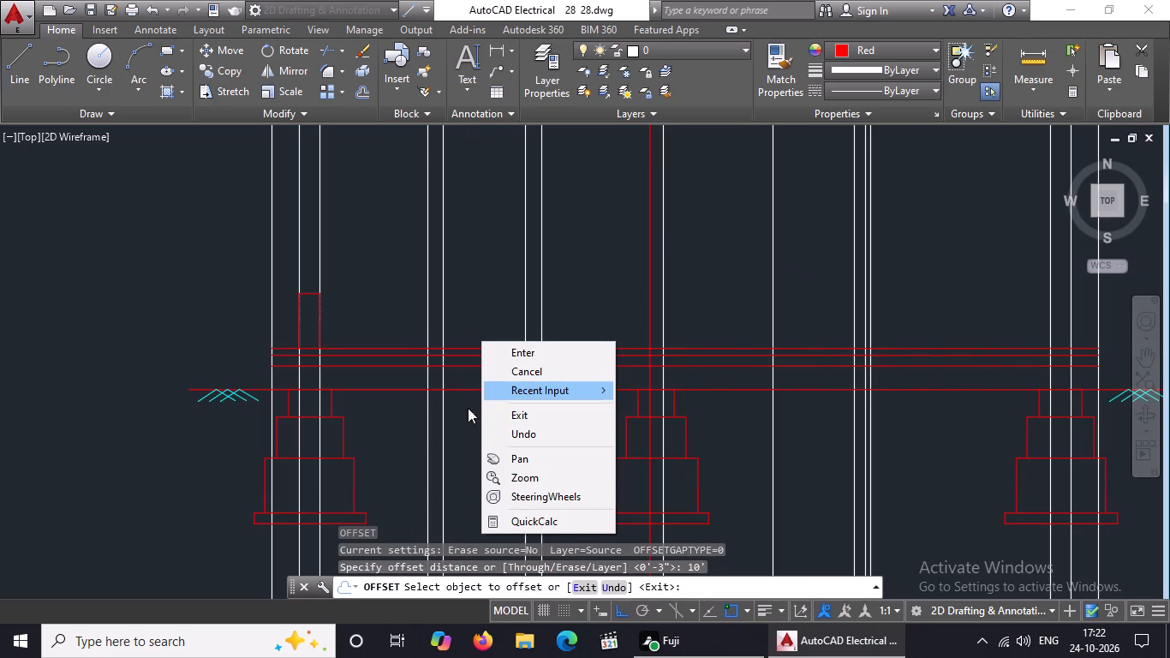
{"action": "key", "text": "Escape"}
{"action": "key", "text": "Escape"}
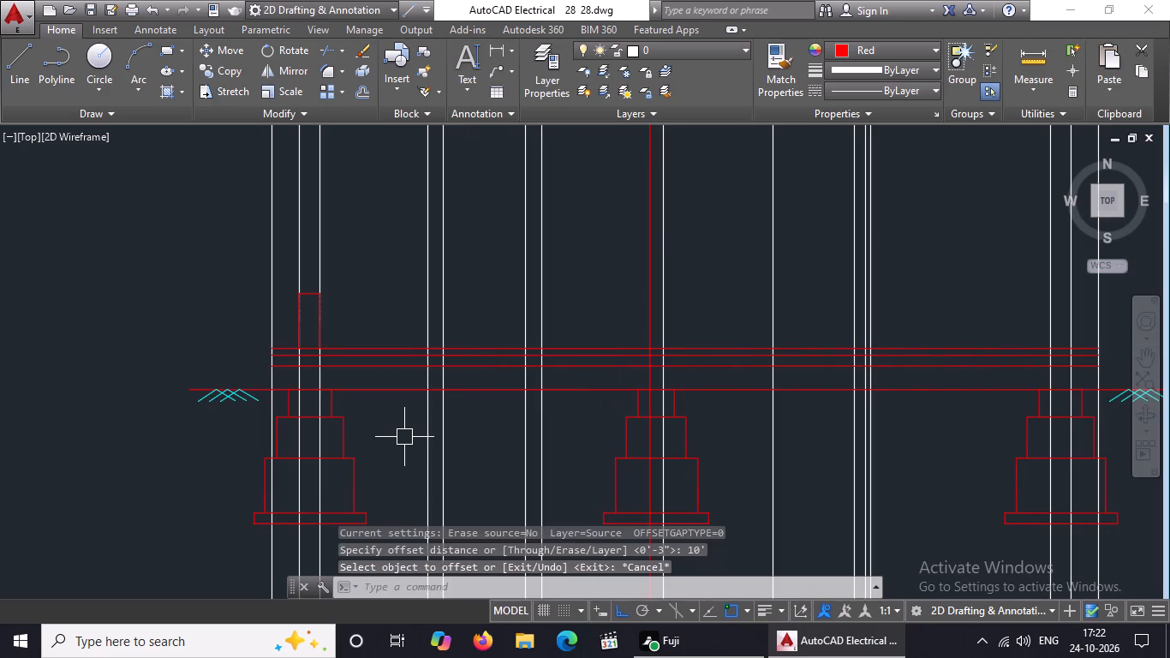
Offset the horizontal line at ground level, between the outermost projection lines, 10' upward.
{"action": "key", "text": "o"}
{"action": "key", "text": "Return"}
{"action": "type", "text": "10'"}
{"action": "key", "text": "Return"}
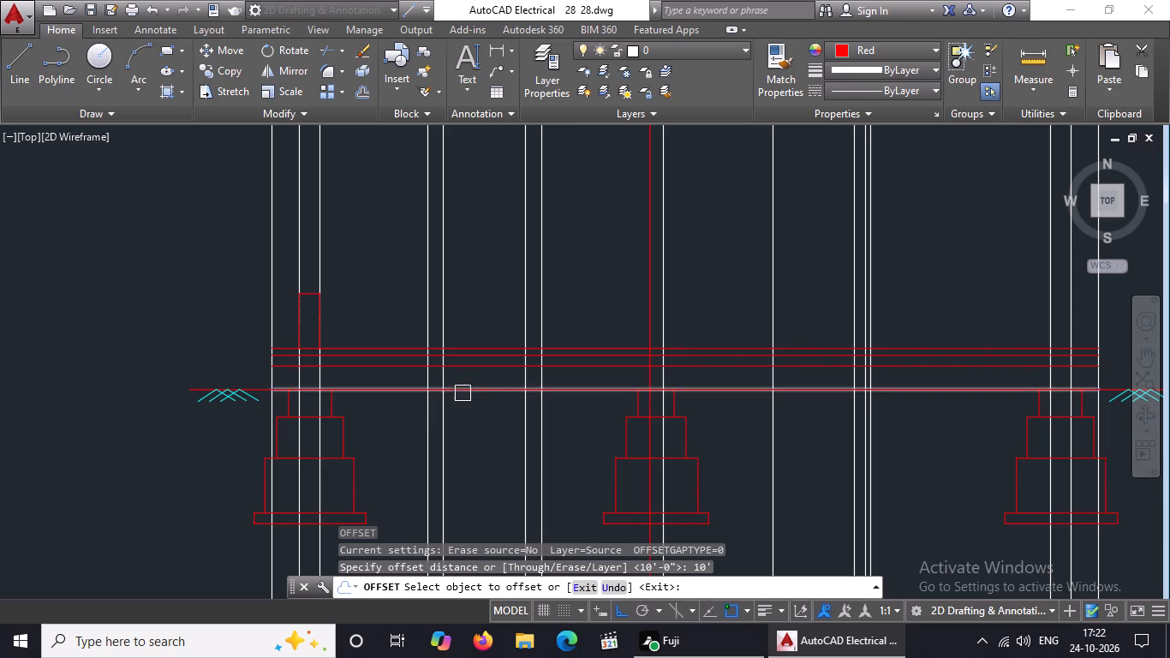
{"action": "left_click", "coordinate": [463, 393]}
{"action": "left_click", "coordinate": [467, 227]}
{"action": "scroll", "coordinate": [492, 218], "scroll_direction": "down", "scroll_amount": 3}
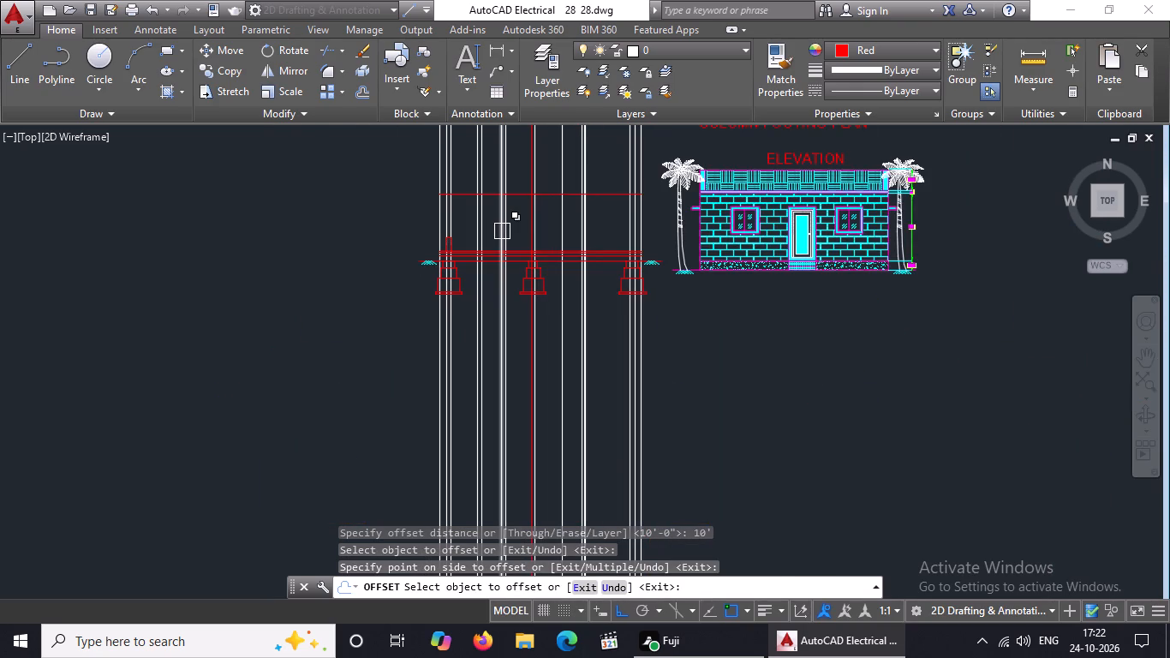
{"action": "middle_click_drag", "start_coordinate": [500, 231], "coordinate": [499, 231]}
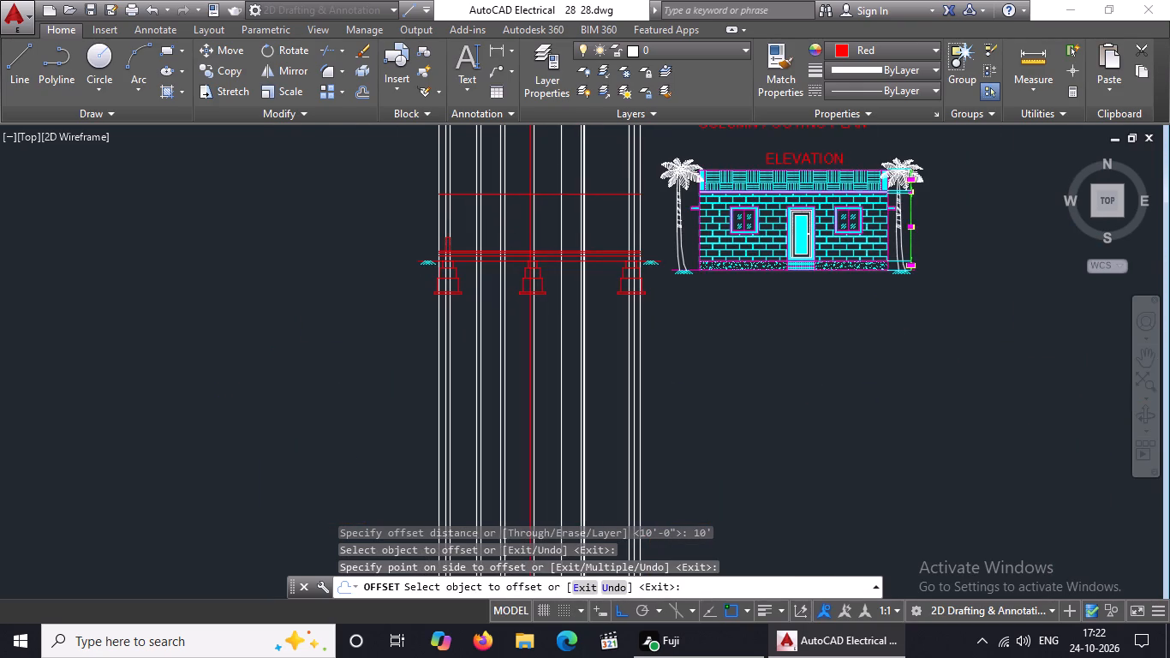
{"action": "middle_click_drag", "start_coordinate": [499, 231], "coordinate": [480, 278]}
{"action": "key", "text": "Escape"}
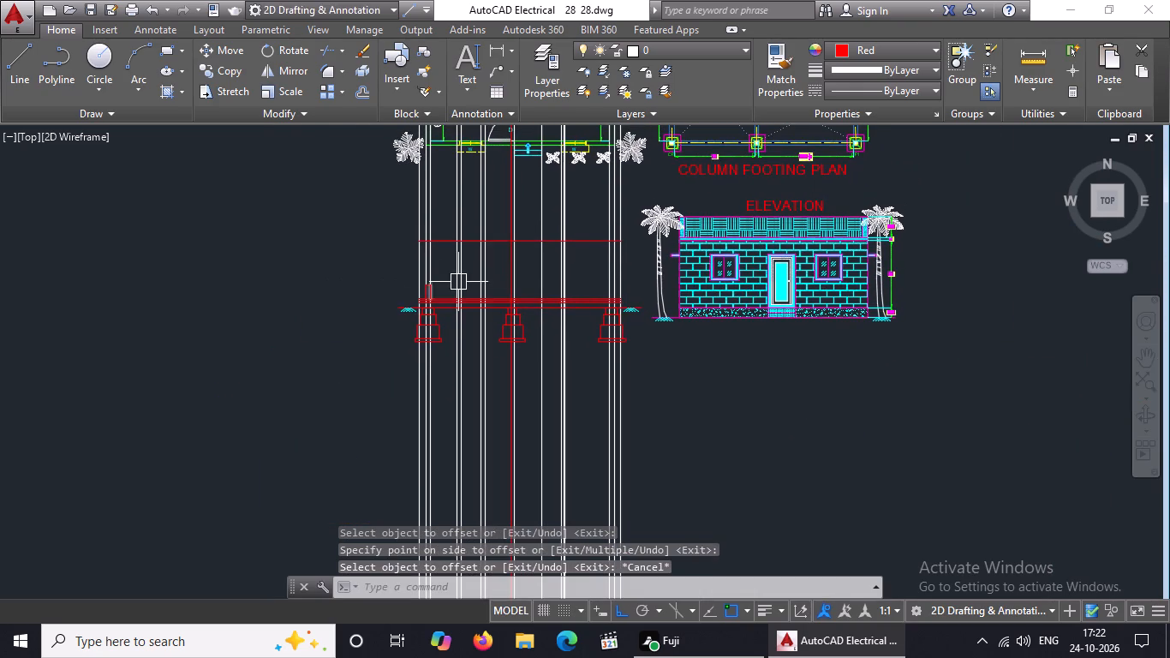
{"action": "key", "text": "Escape"}
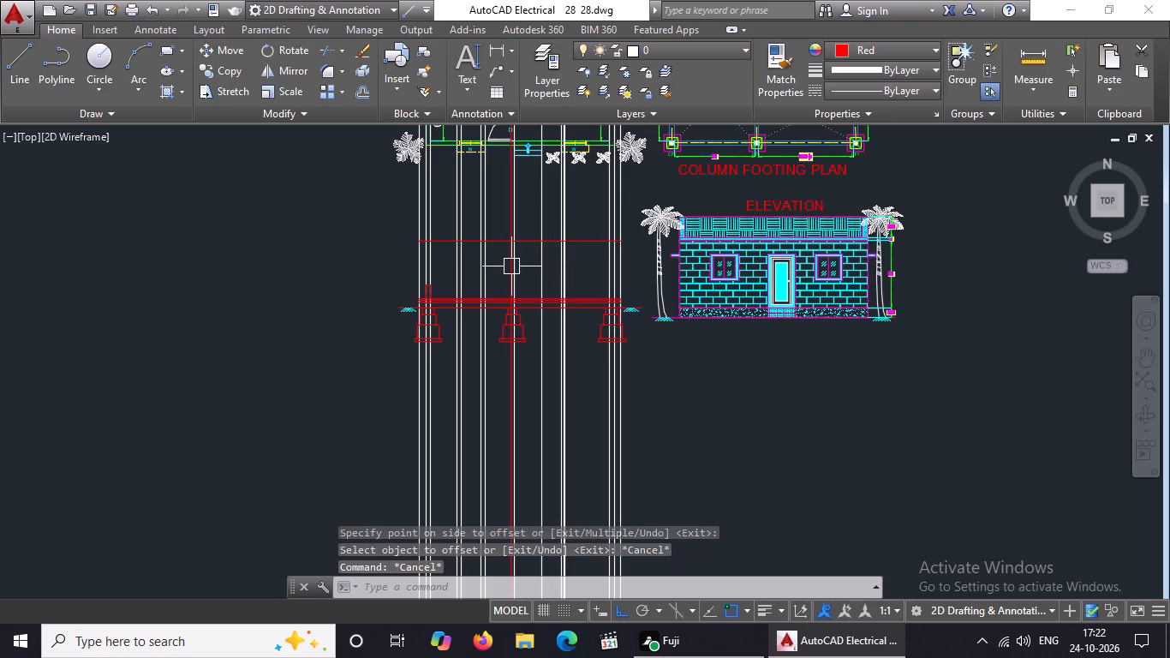
Offset the uppermost horizontal line of the section a further 5" upward.
{"action": "key", "text": "o"}
{"action": "key", "text": "Return"}
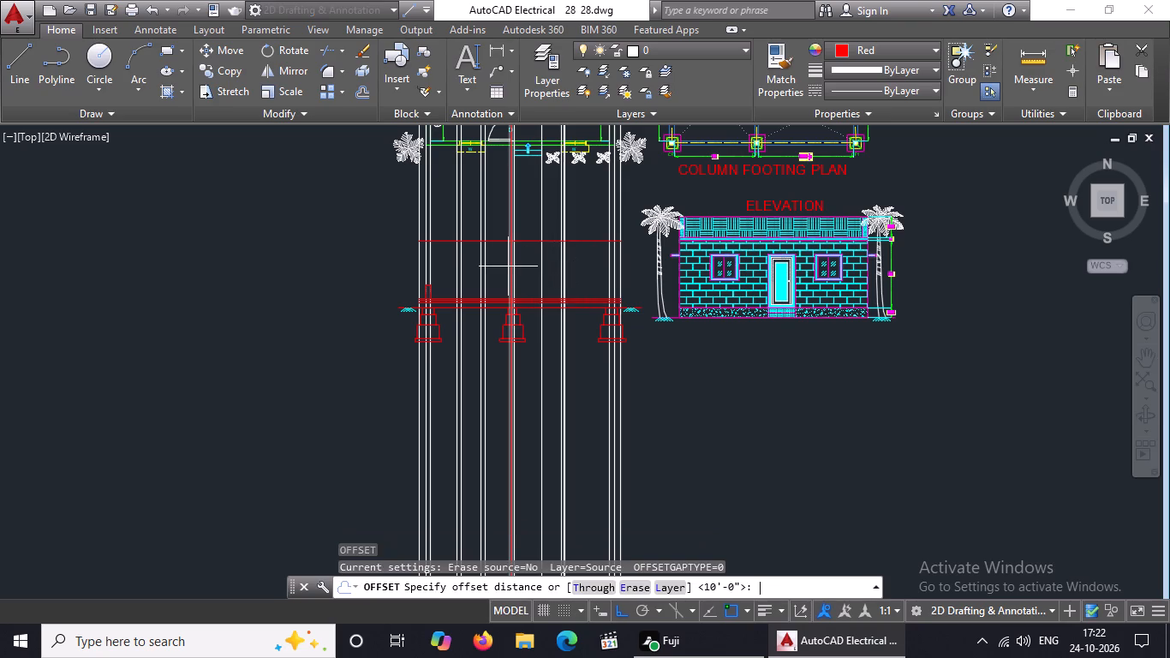
{"action": "type", "text": "5\""}
{"action": "key", "text": "Return"}
{"action": "scroll", "coordinate": [492, 247], "scroll_direction": "up", "scroll_amount": 3}
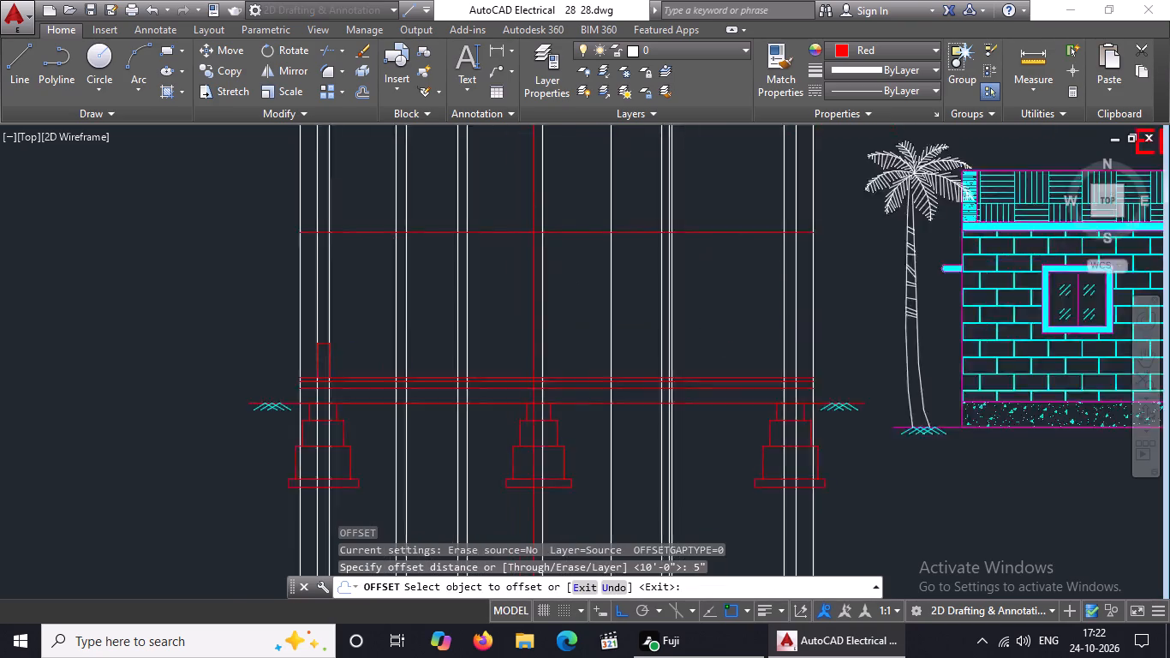
{"action": "left_click_drag", "start_coordinate": [494, 221], "coordinate": [495, 210]}
{"action": "left_click_drag", "start_coordinate": [494, 182], "coordinate": [494, 190]}
{"action": "key", "text": "Escape"}
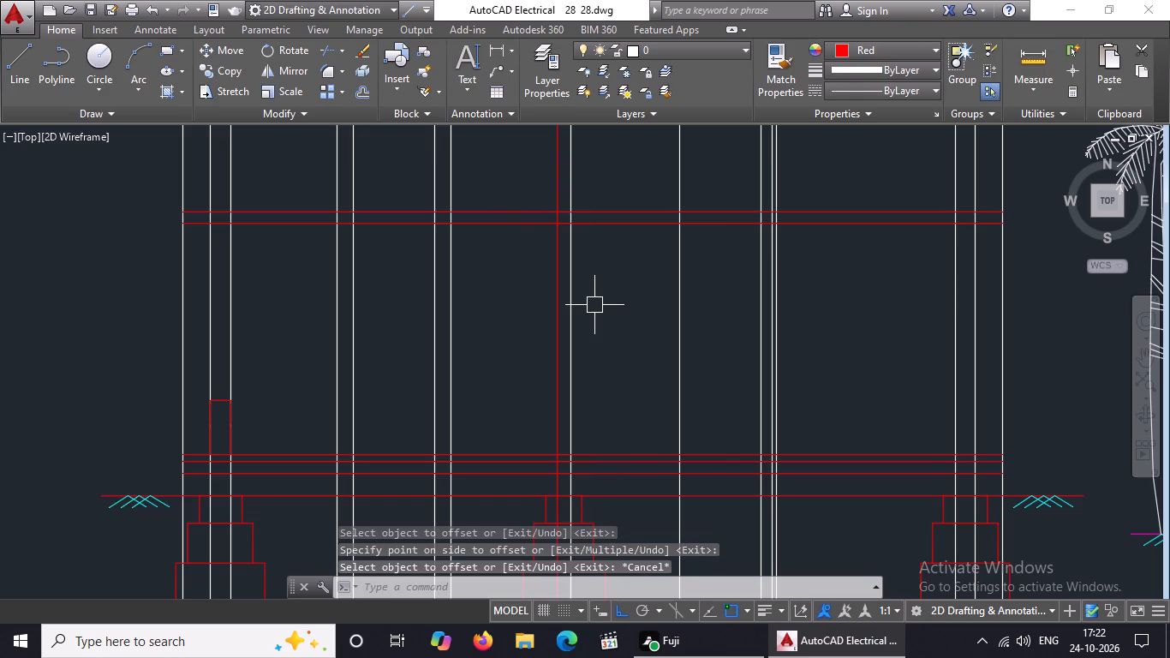
Offset the uppermost horizontal line of the section another 3" upward.
{"action": "key", "text": "o"}
{"action": "key", "text": "Return"}
{"action": "type", "text": "3\""}
{"action": "key", "text": "Return"}
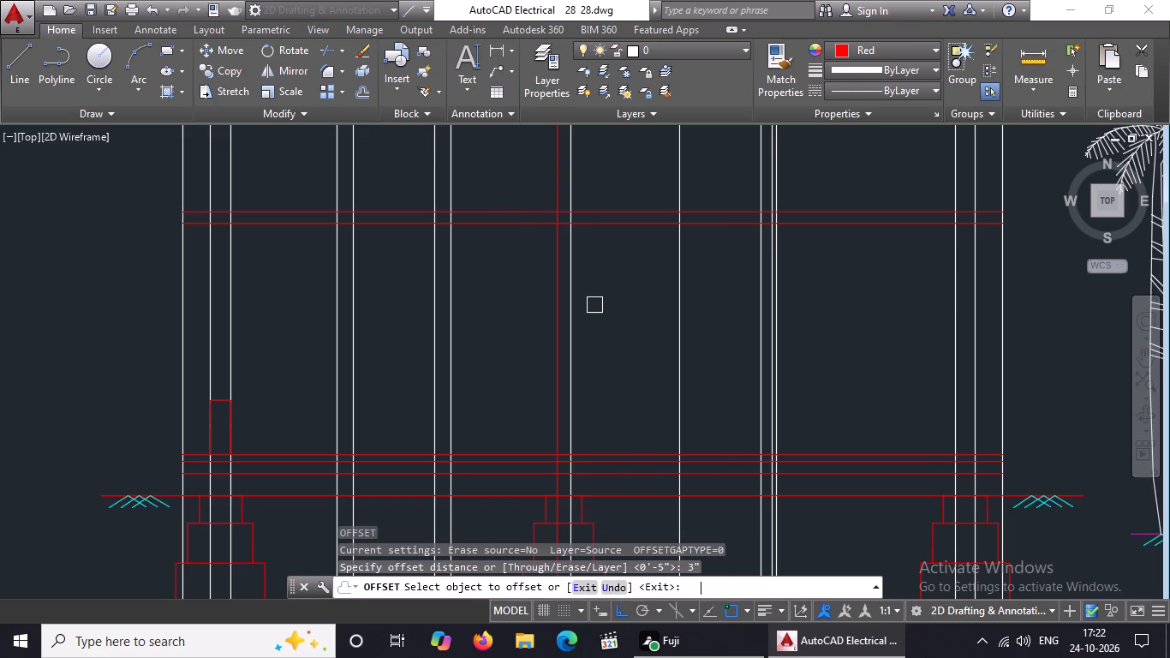
{"action": "left_click_drag", "start_coordinate": [403, 206], "coordinate": [403, 187]}
{"action": "left_click", "coordinate": [403, 172]}
{"action": "scroll", "coordinate": [420, 175], "scroll_direction": "down", "scroll_amount": 1}
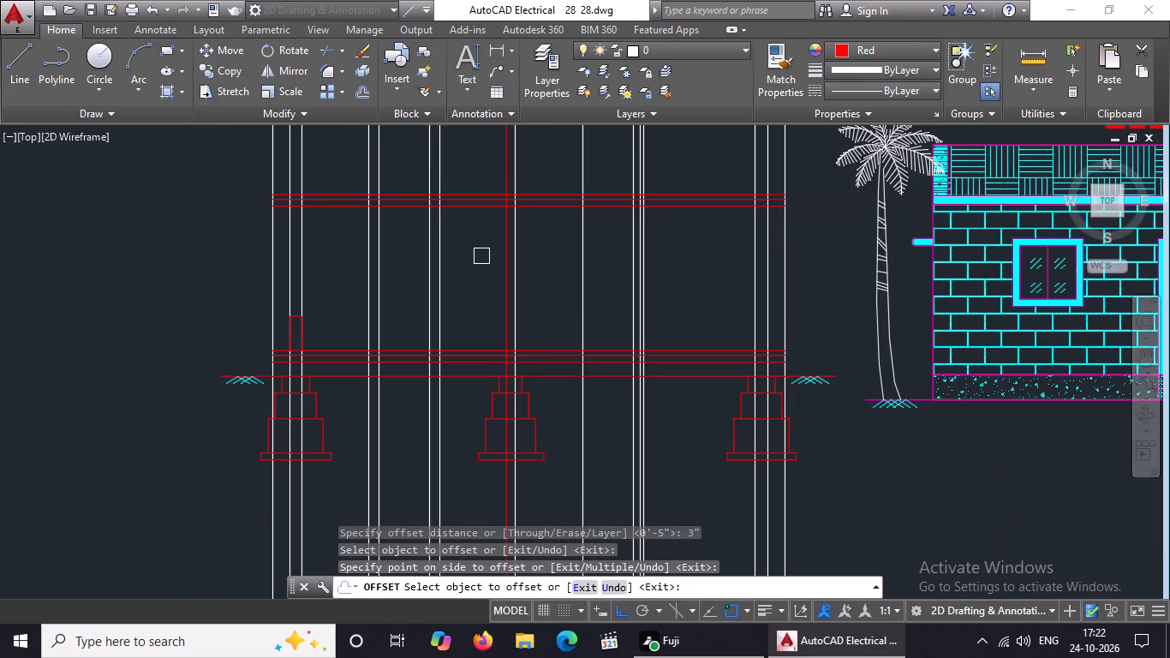
{"action": "key", "text": "Escape"}
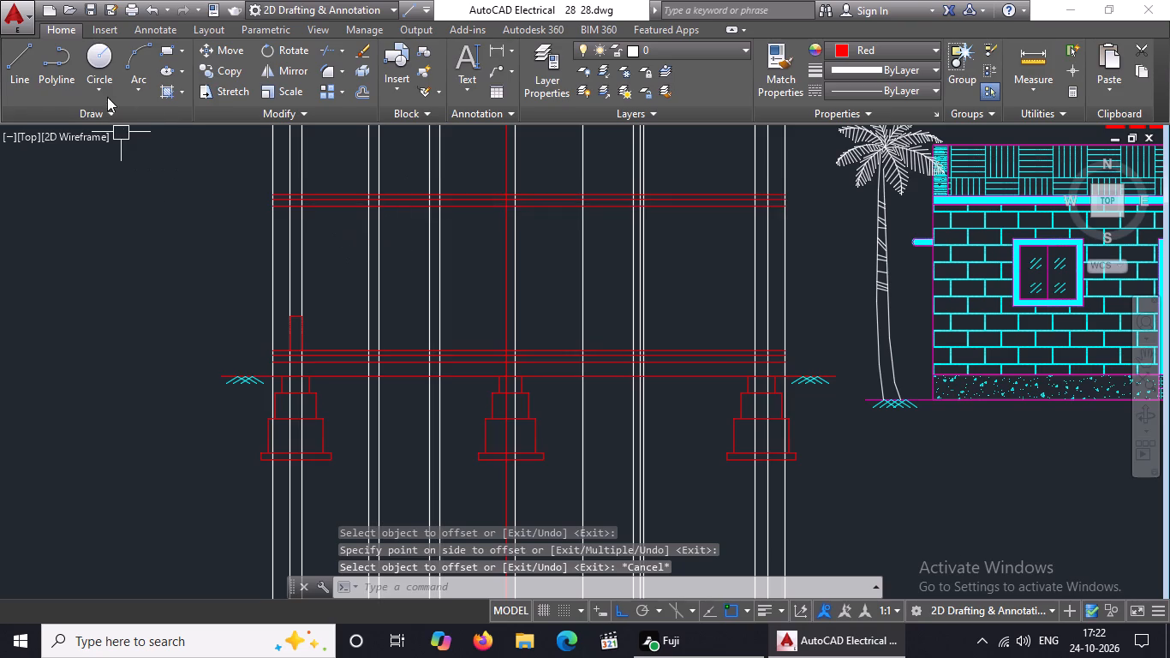
Draw both vertical wall edges above the left footing, from the lowest roof-level line down to the corners of the 2' high wall outline.
{"action": "left_click", "coordinate": [13, 63]}
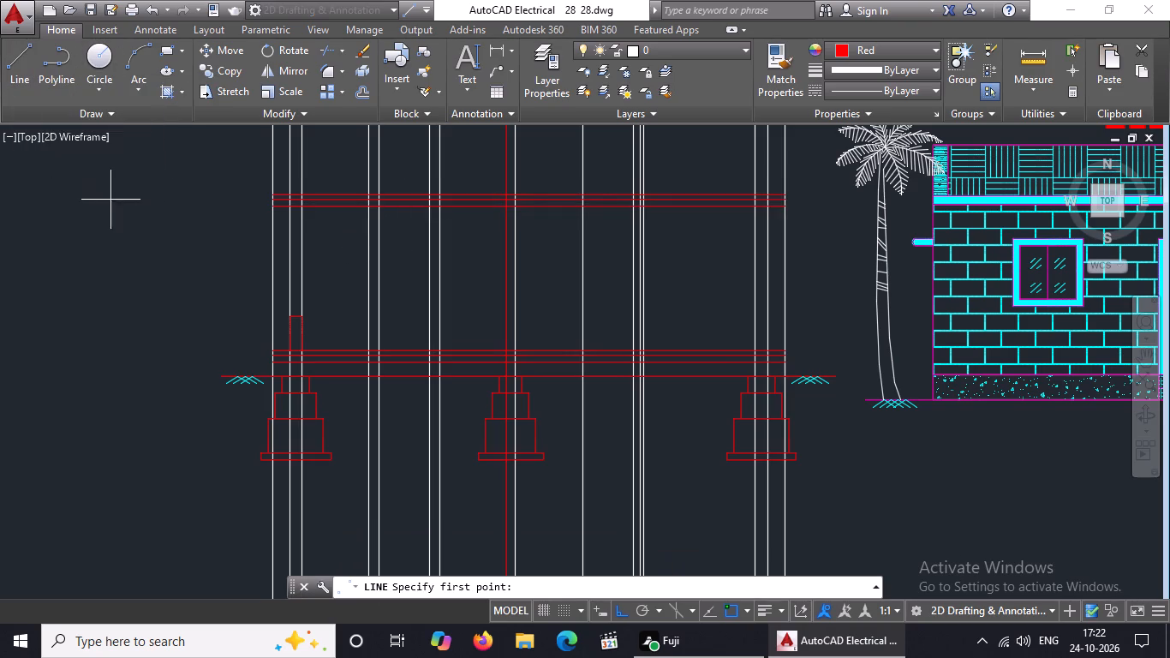
{"action": "scroll", "coordinate": [282, 218], "scroll_direction": "up", "scroll_amount": 2}
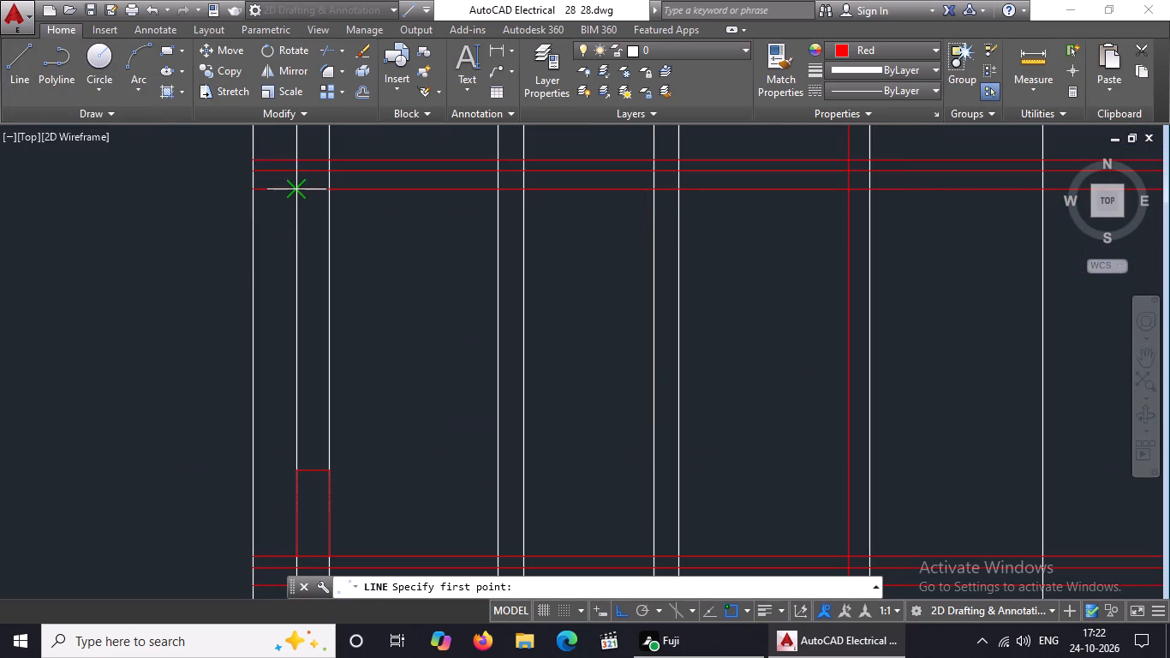
{"action": "left_click", "coordinate": [297, 187]}
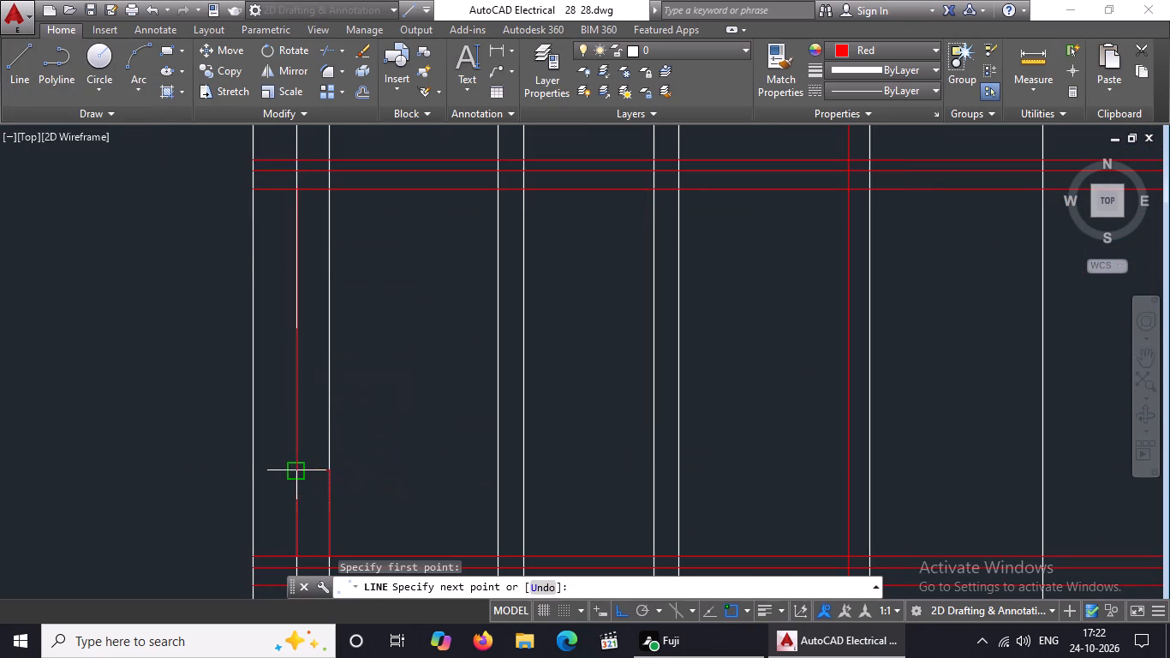
{"action": "left_click", "coordinate": [299, 470]}
{"action": "key", "text": "Escape"}
{"action": "left_click_drag", "start_coordinate": [23, 57], "coordinate": [27, 65]}
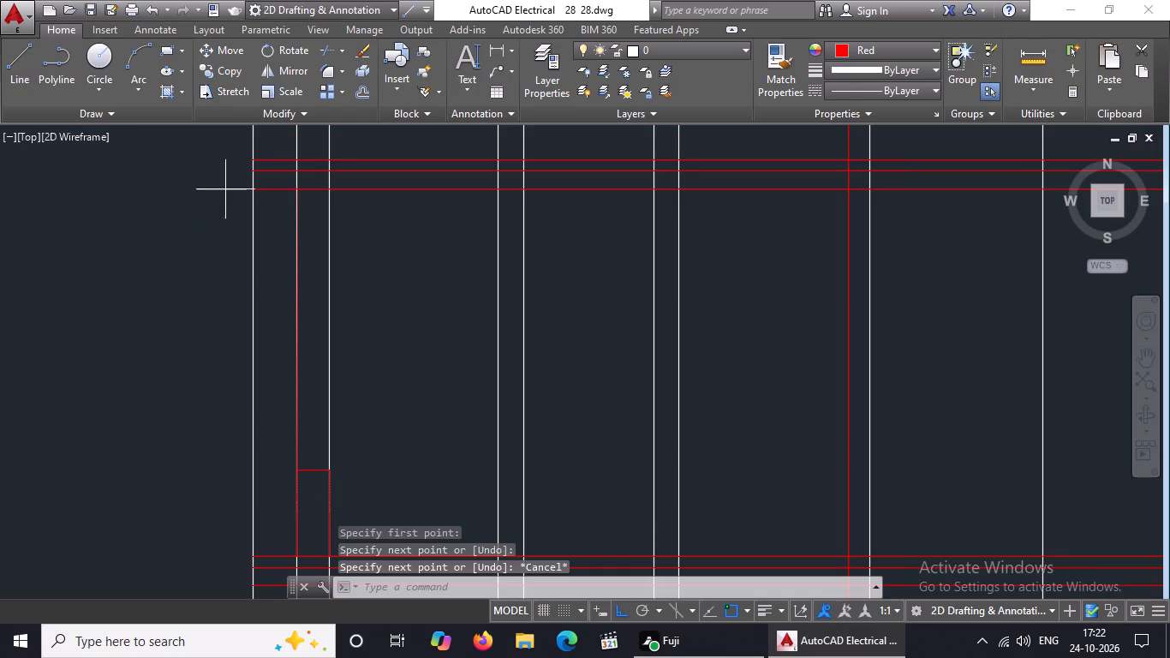
{"action": "left_click", "coordinate": [323, 186]}
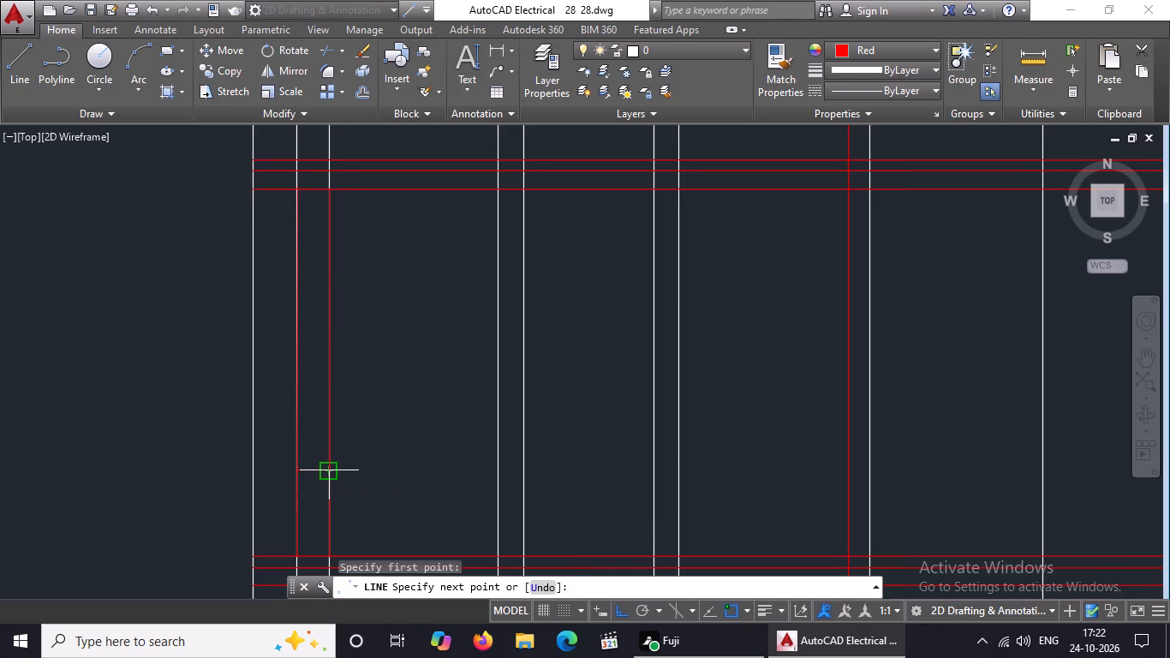
{"action": "left_click", "coordinate": [328, 470]}
{"action": "scroll", "coordinate": [387, 429], "scroll_direction": "down", "scroll_amount": 2}
{"action": "key", "text": "Escape"}
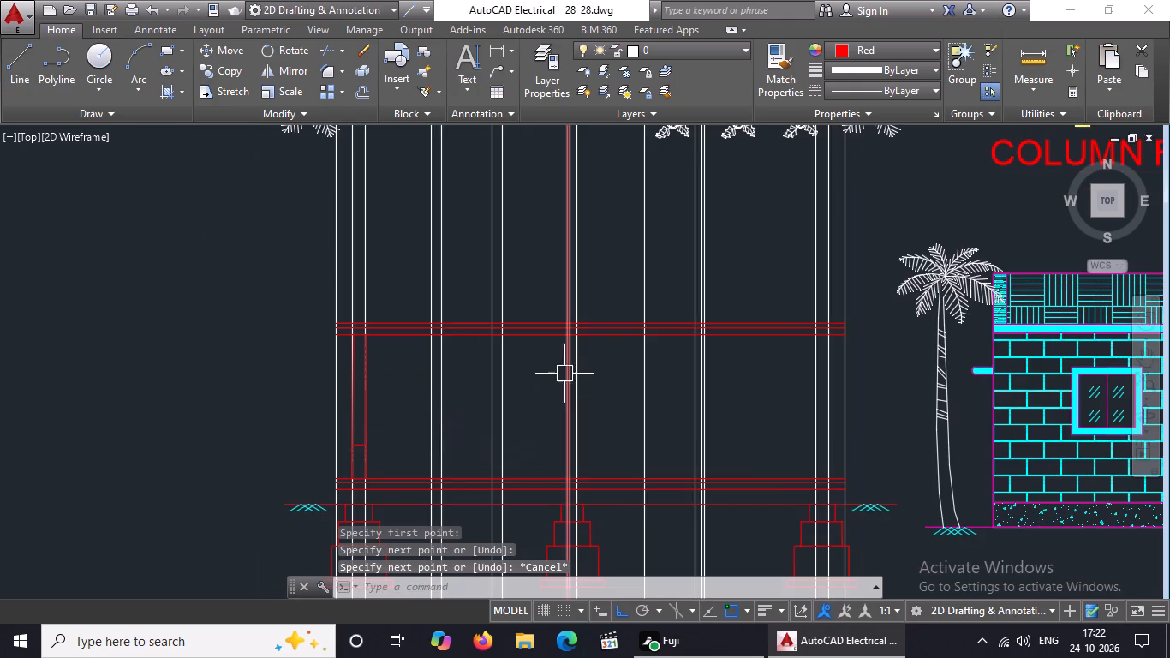
Draw the right wall edge above the middle footing along its white projection line, from the lowest roof-level line to the top floor line.
{"action": "left_click", "coordinate": [15, 75]}
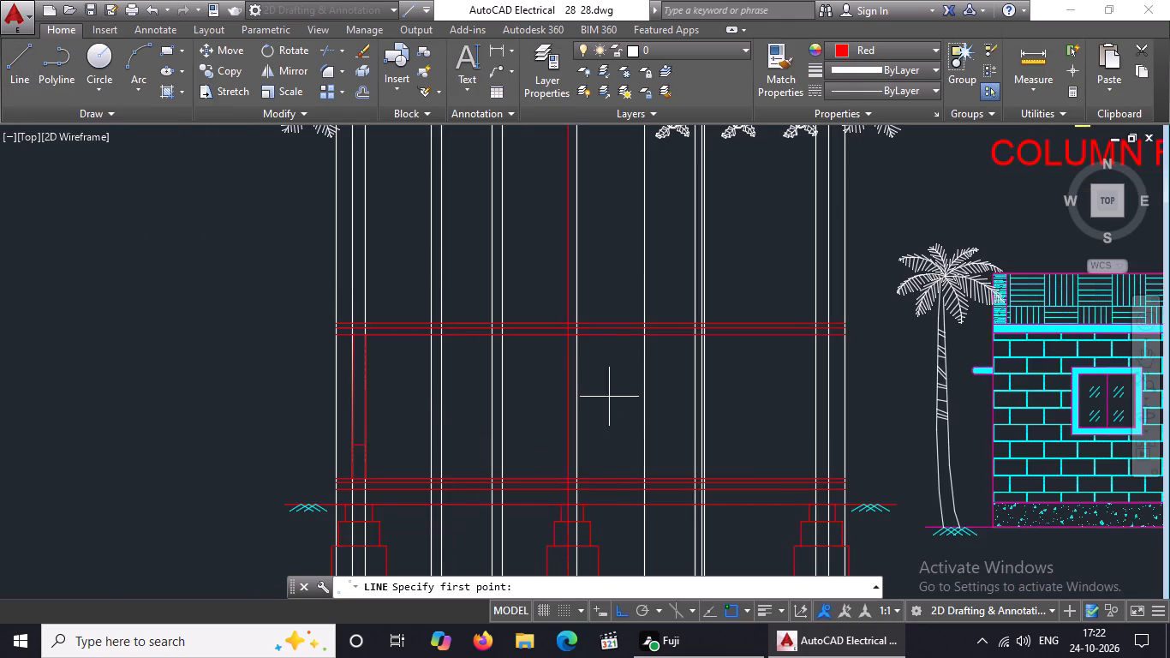
{"action": "scroll", "coordinate": [605, 392], "scroll_direction": "up", "scroll_amount": 2}
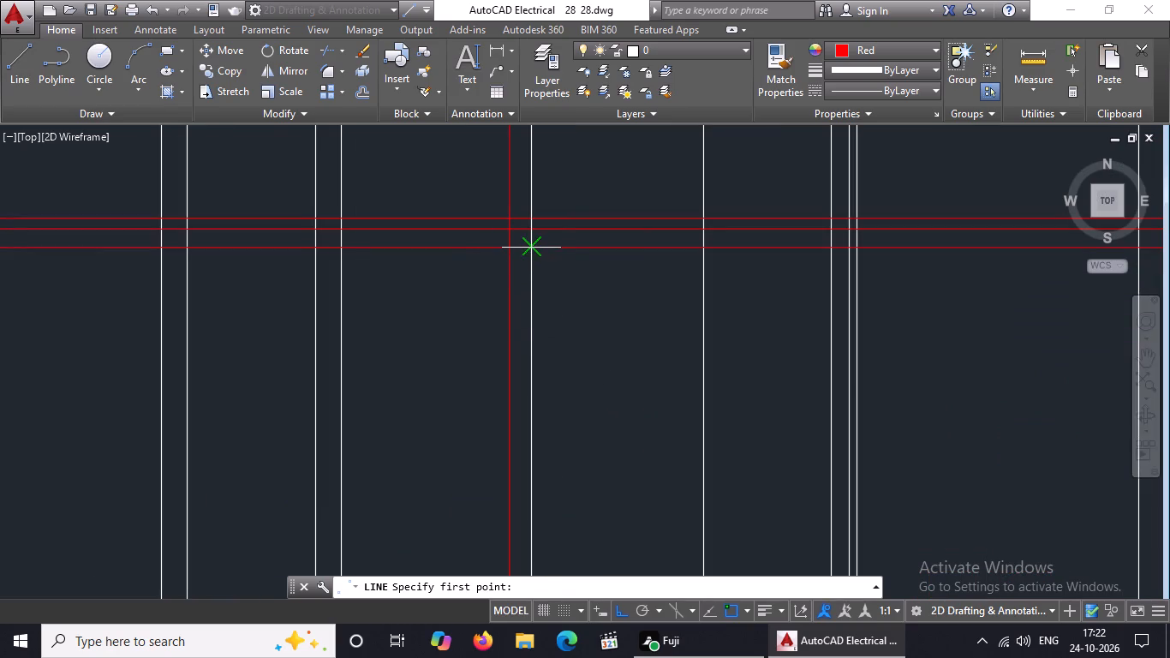
{"action": "left_click", "coordinate": [532, 247]}
{"action": "scroll", "coordinate": [533, 264], "scroll_direction": "down", "scroll_amount": 3}
{"action": "scroll", "coordinate": [534, 366], "scroll_direction": "up", "scroll_amount": 4}
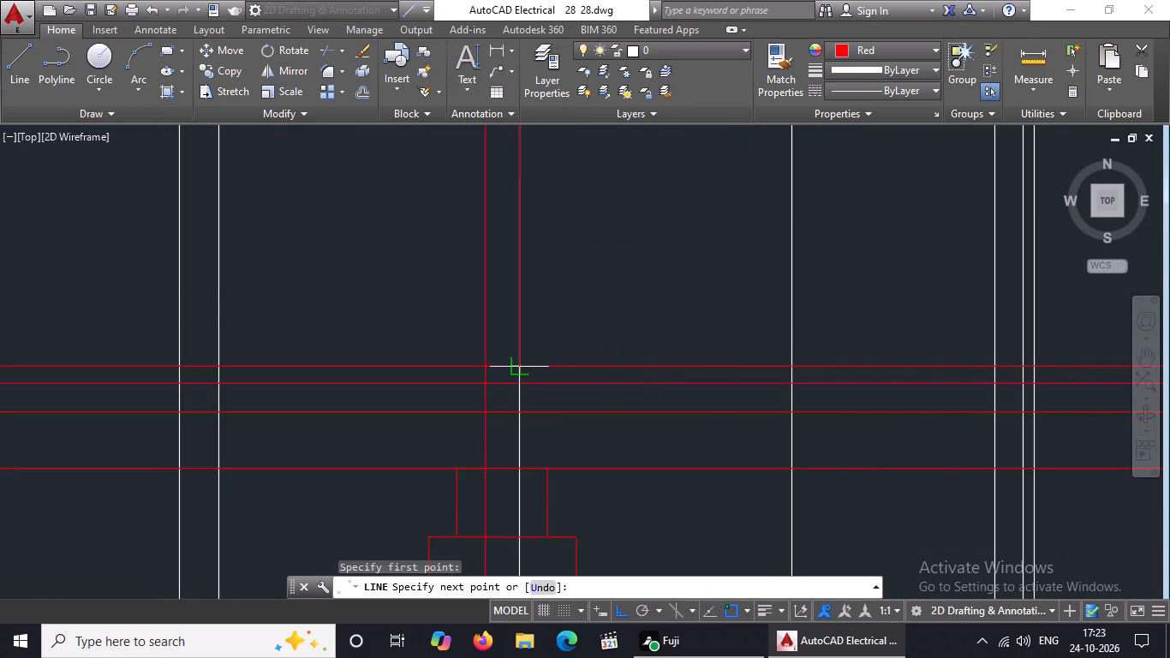
{"action": "left_click", "coordinate": [519, 368]}
{"action": "scroll", "coordinate": [560, 353], "scroll_direction": "down", "scroll_amount": 3}
{"action": "key", "text": "Escape"}
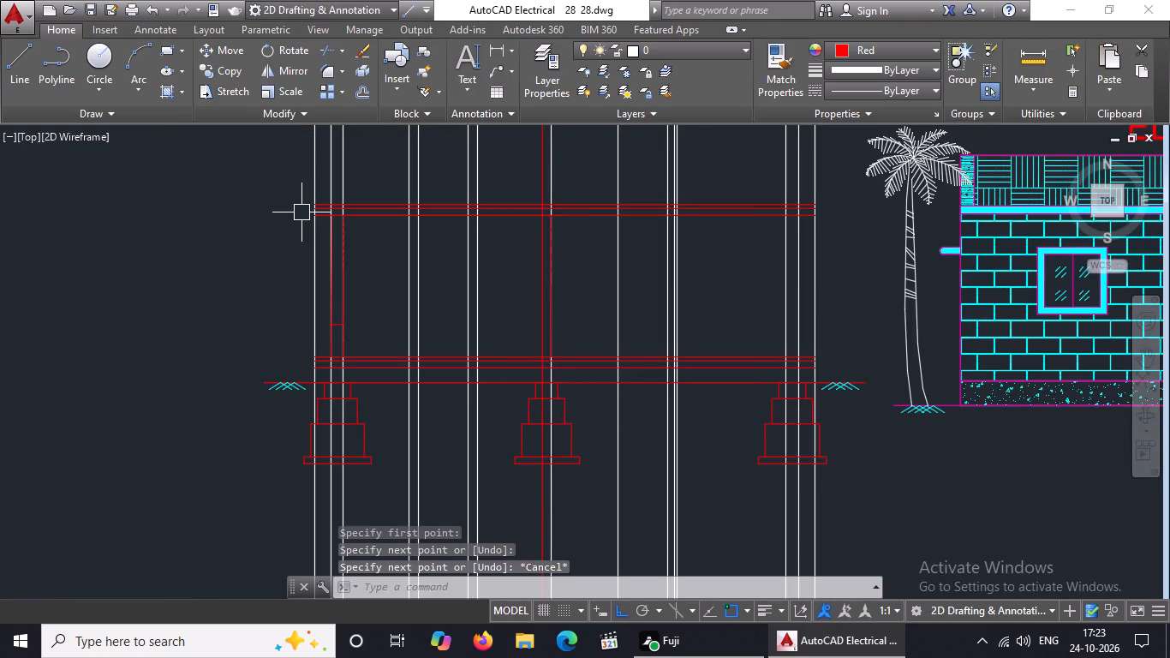
Draw the left wall edge above the right footing along the inner projection line, from the lowest roof-level line to the top floor line.
{"action": "scroll", "coordinate": [542, 342], "scroll_direction": "down", "scroll_amount": 1}
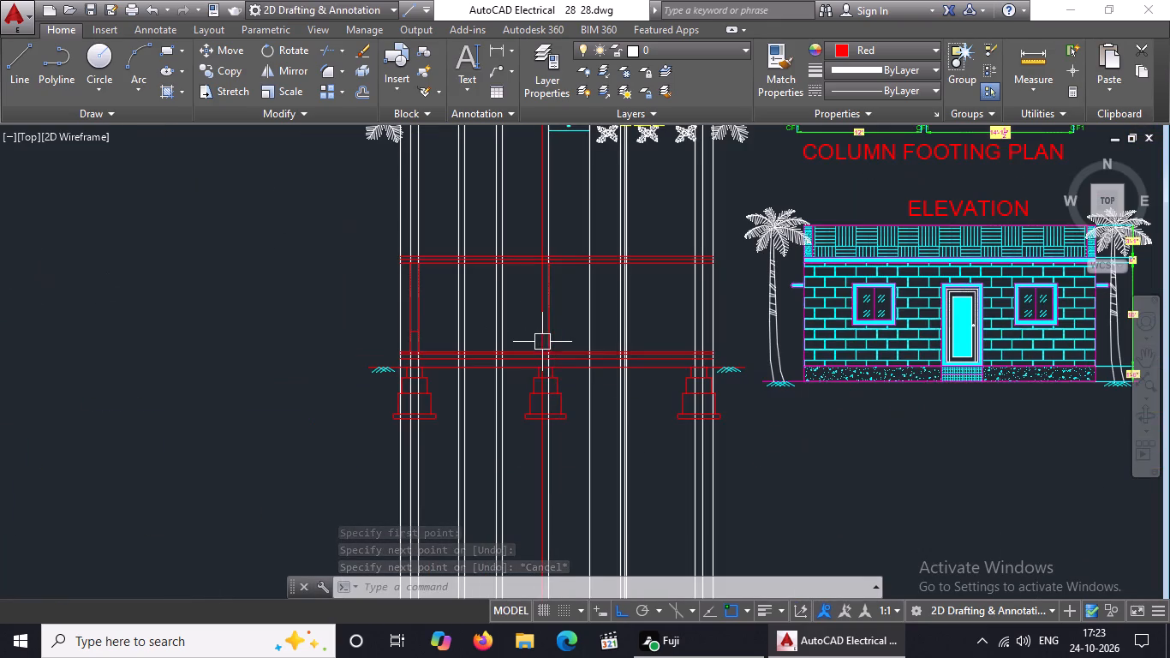
{"action": "left_click", "coordinate": [24, 66]}
{"action": "scroll", "coordinate": [700, 313], "scroll_direction": "up", "scroll_amount": 1}
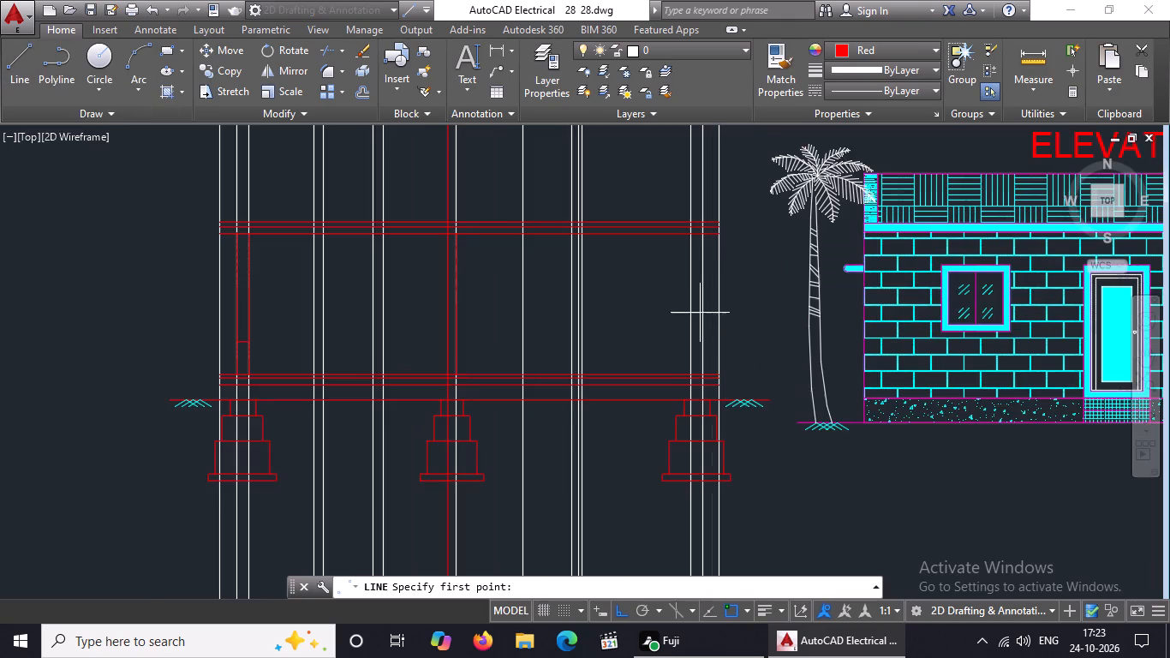
{"action": "scroll", "coordinate": [694, 235], "scroll_direction": "up", "scroll_amount": 4}
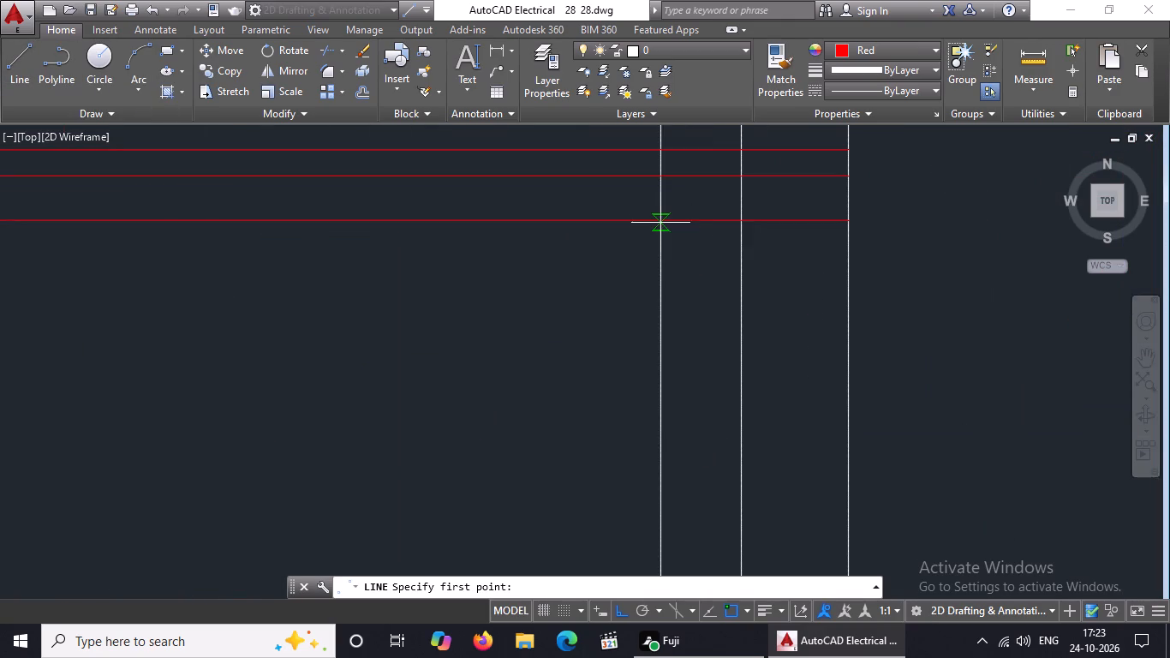
{"action": "scroll", "coordinate": [833, 249], "scroll_direction": "down", "scroll_amount": 5}
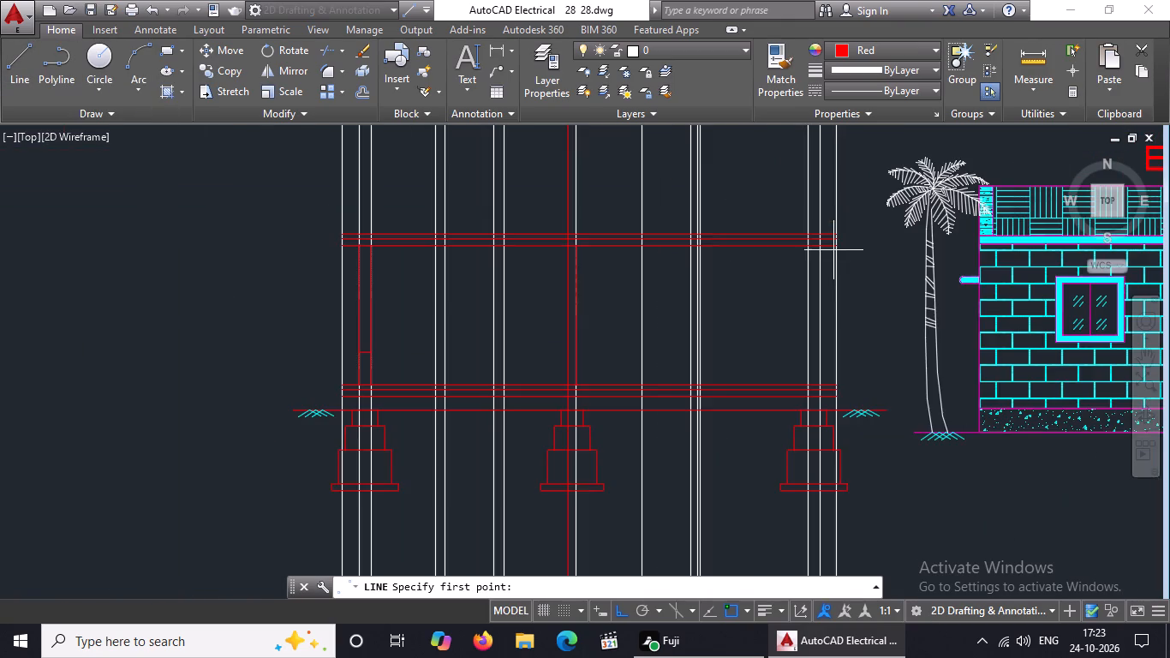
{"action": "scroll", "coordinate": [816, 262], "scroll_direction": "up", "scroll_amount": 4}
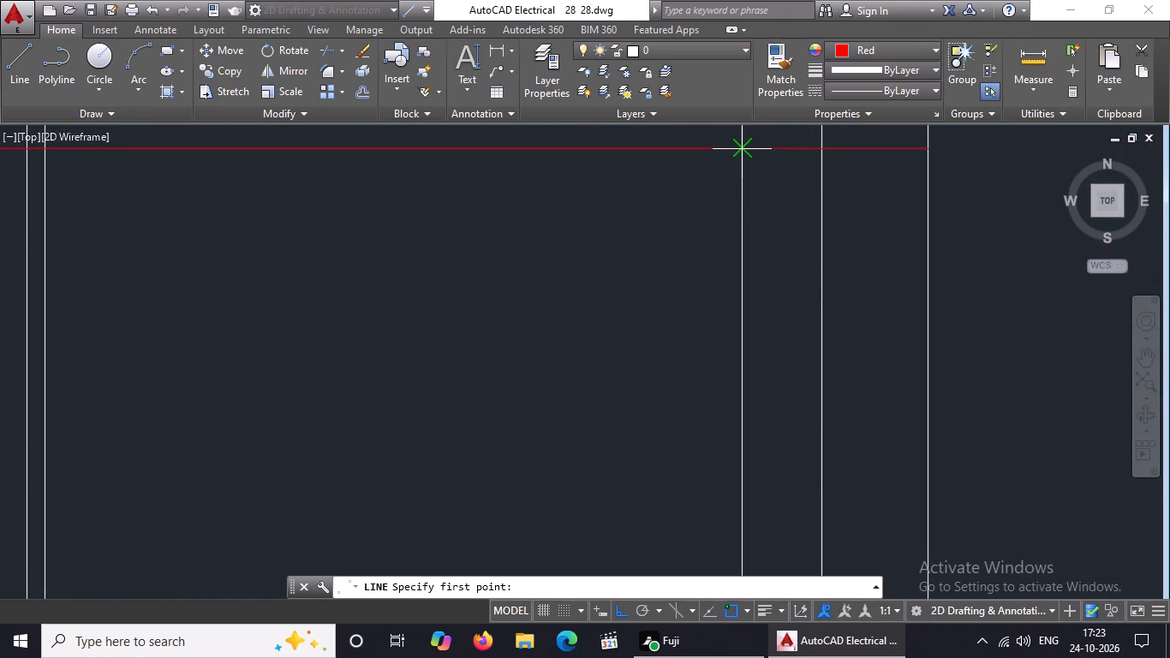
{"action": "left_click_drag", "start_coordinate": [740, 150], "coordinate": [743, 163]}
{"action": "scroll", "coordinate": [751, 302], "scroll_direction": "down", "scroll_amount": 4}
{"action": "scroll", "coordinate": [753, 420], "scroll_direction": "up", "scroll_amount": 3}
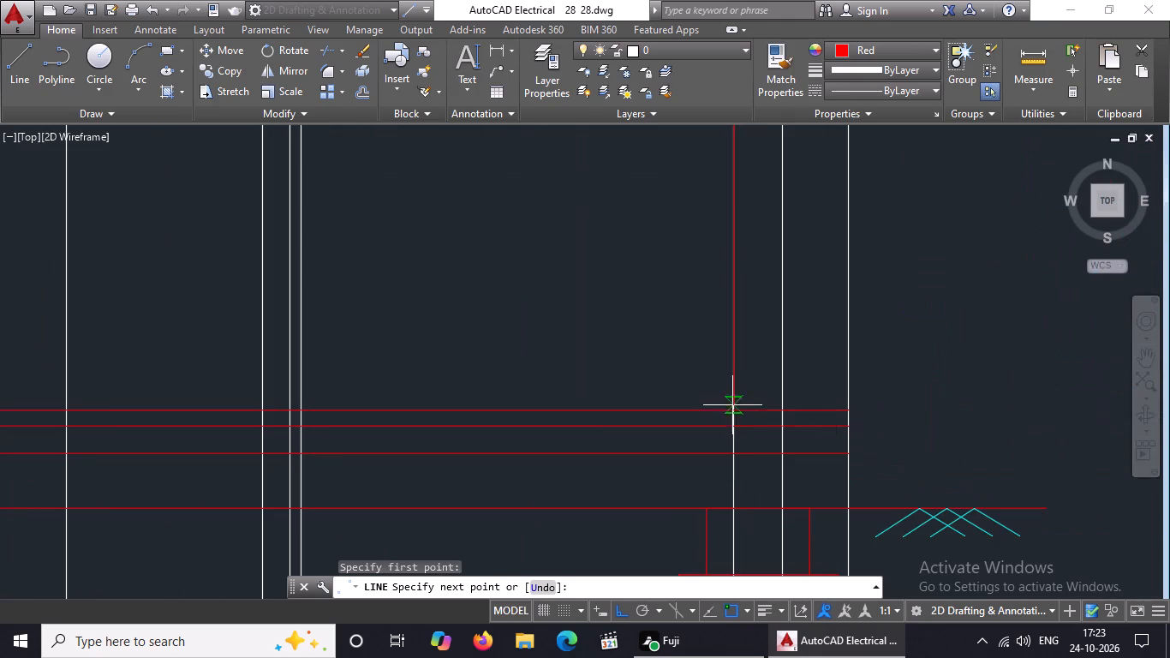
{"action": "left_click", "coordinate": [736, 410]}
{"action": "key", "text": "Escape"}
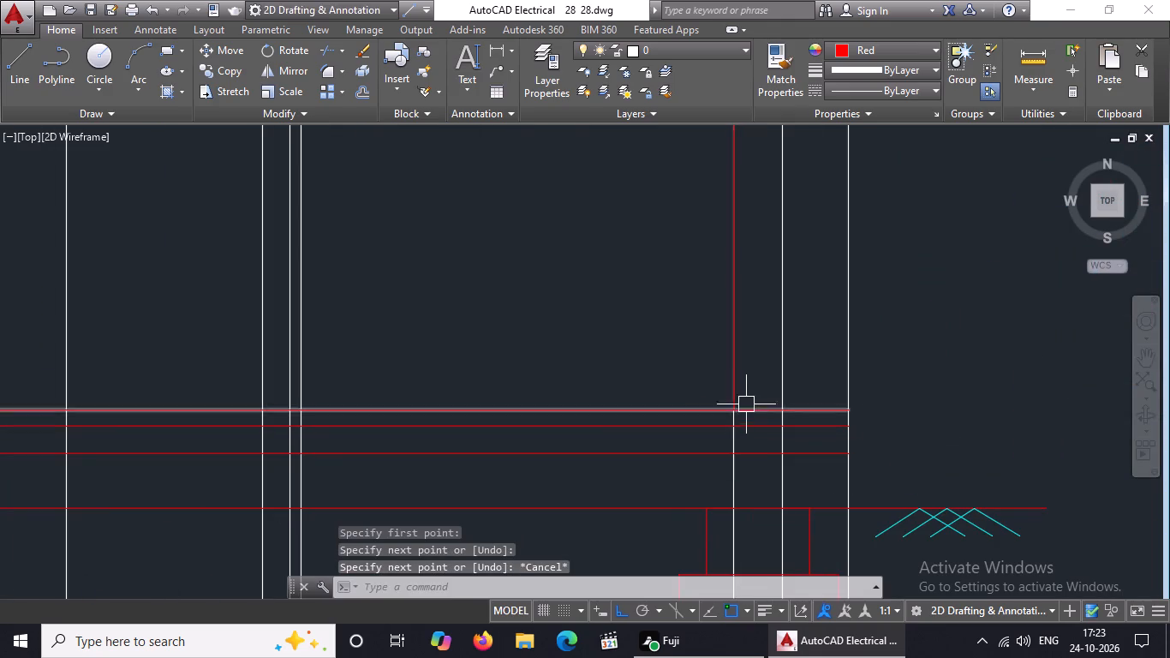
Draw the right wall edge above the right footing along the outer wall projection line, from the lowest roof-level line to the top floor line.
{"action": "scroll", "coordinate": [754, 387], "scroll_direction": "down", "scroll_amount": 3}
{"action": "key", "text": "l"}
{"action": "key", "text": "Return"}
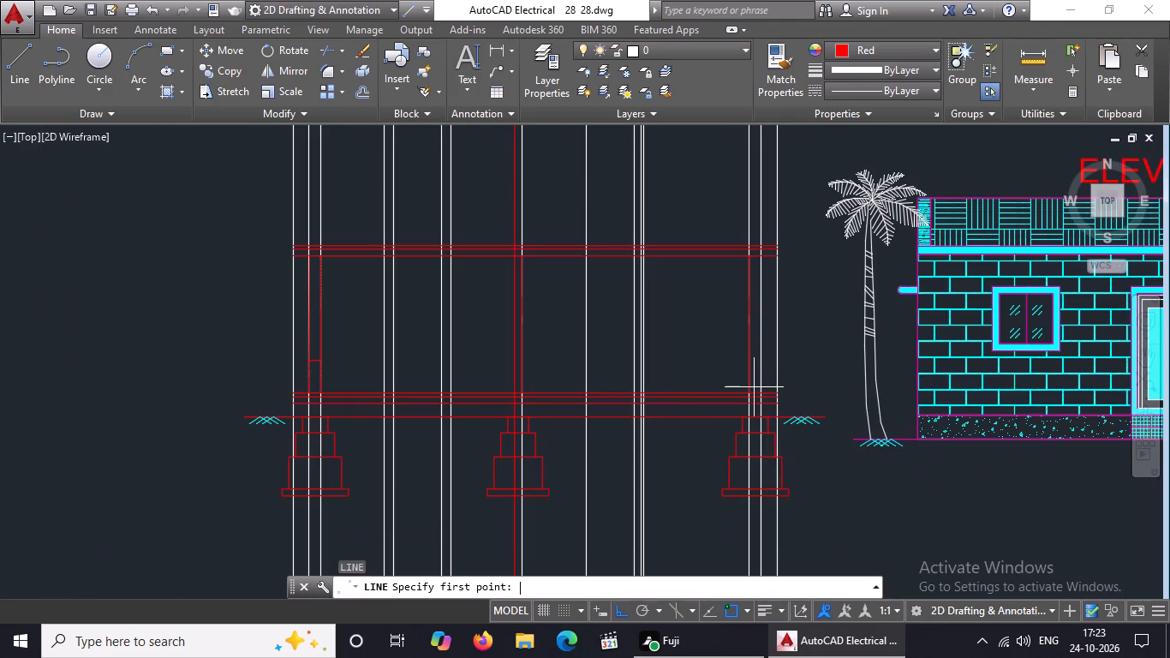
{"action": "scroll", "coordinate": [757, 322], "scroll_direction": "up", "scroll_amount": 2}
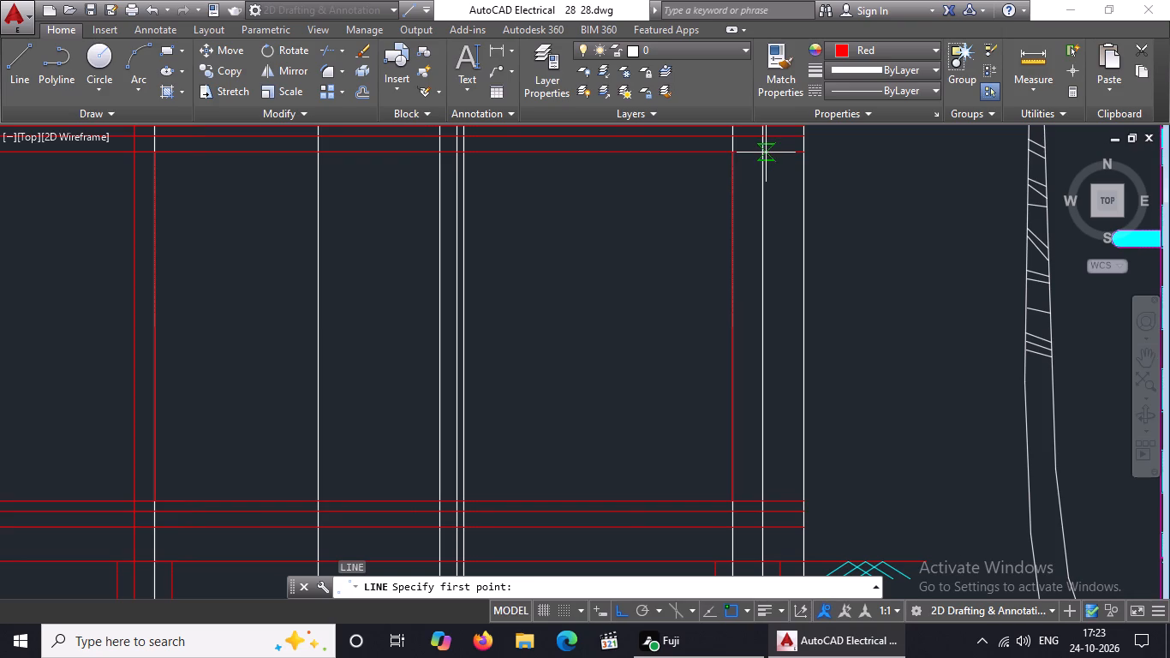
{"action": "left_click_drag", "start_coordinate": [763, 154], "coordinate": [765, 170]}
{"action": "scroll", "coordinate": [763, 335], "scroll_direction": "down", "scroll_amount": 1}
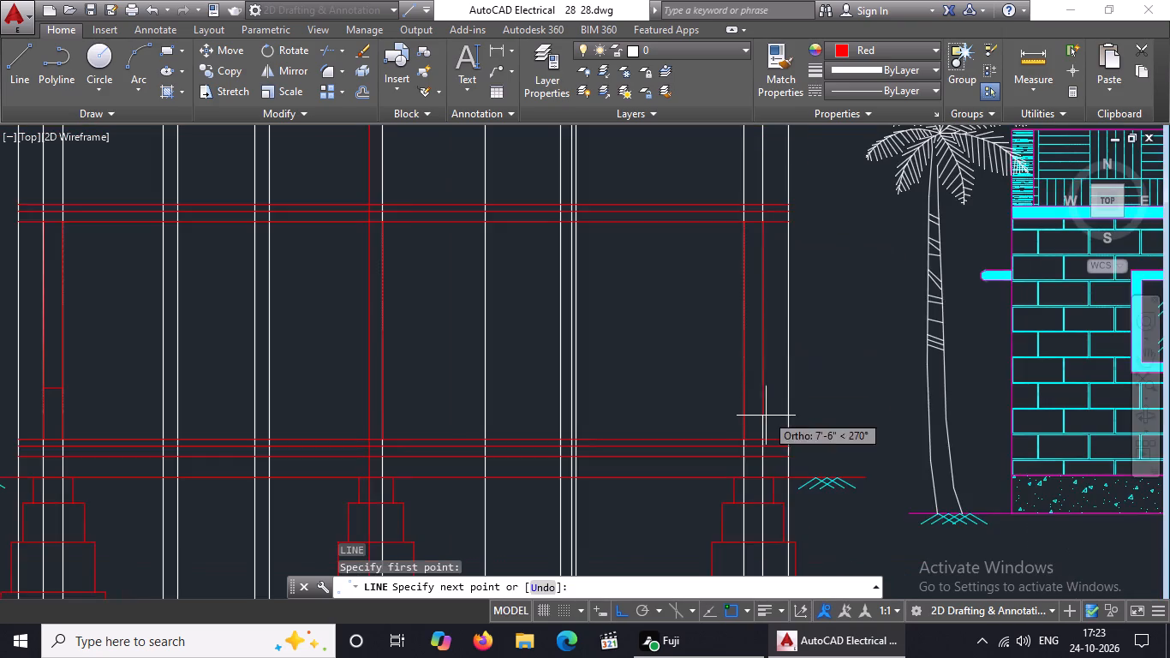
{"action": "scroll", "coordinate": [765, 427], "scroll_direction": "up", "scroll_amount": 3}
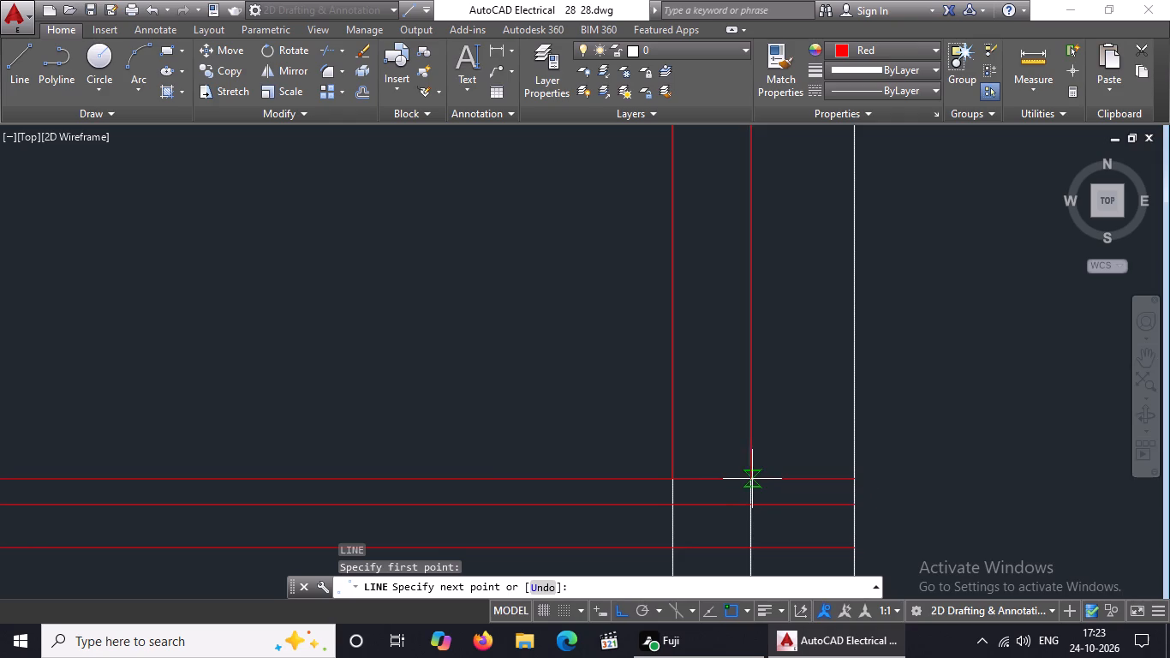
{"action": "left_click", "coordinate": [749, 482]}
{"action": "scroll", "coordinate": [757, 474], "scroll_direction": "down", "scroll_amount": 4}
{"action": "key", "text": "Escape"}
{"action": "scroll", "coordinate": [757, 474], "scroll_direction": "down", "scroll_amount": 2}
{"action": "key", "text": "Escape"}
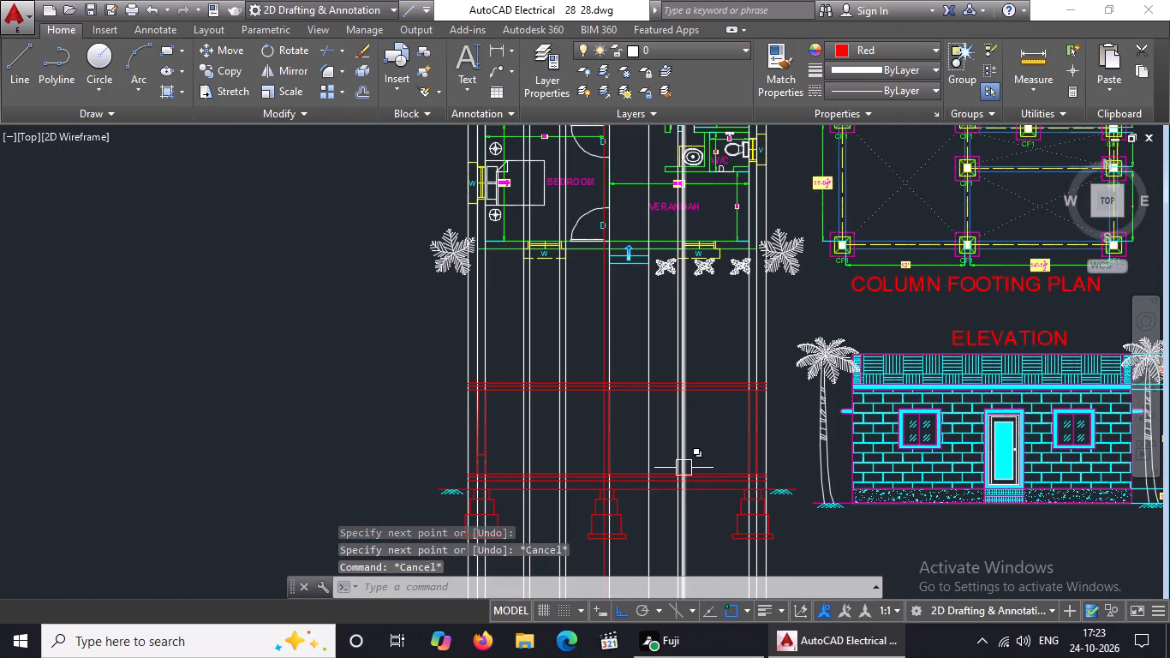
Draw the left parapet outline on the top roof line: 2' up, 5" outward, 5" up, across to the inner wall line, and down.
{"action": "scroll", "coordinate": [523, 346], "scroll_direction": "up", "scroll_amount": 2}
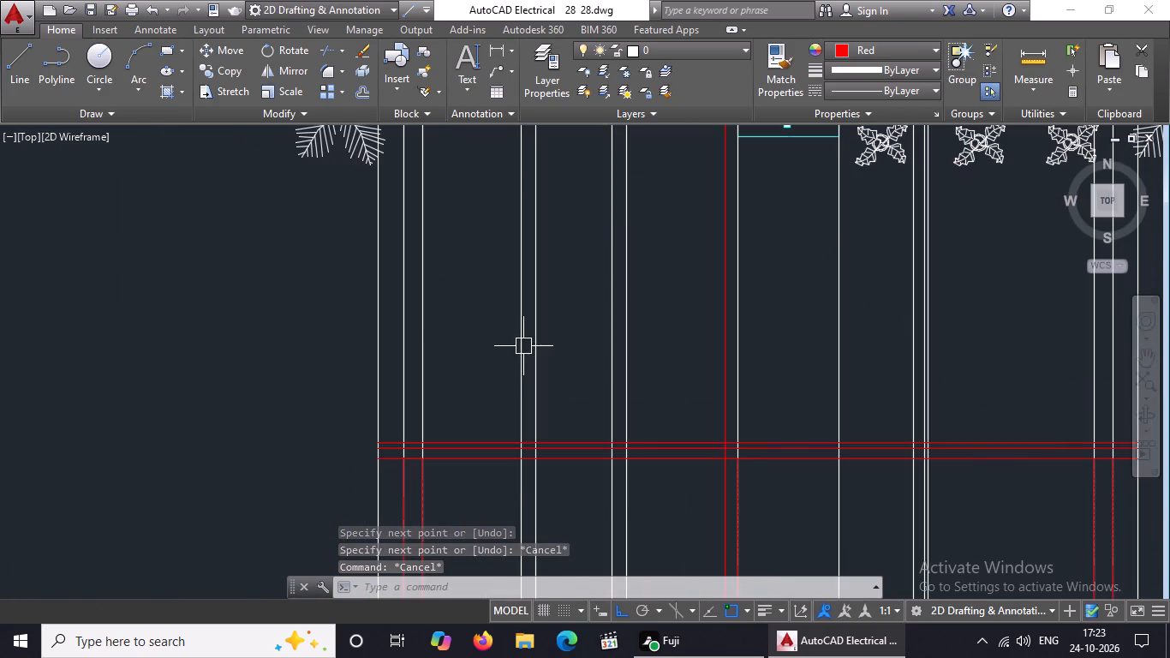
{"action": "left_click", "coordinate": [13, 58]}
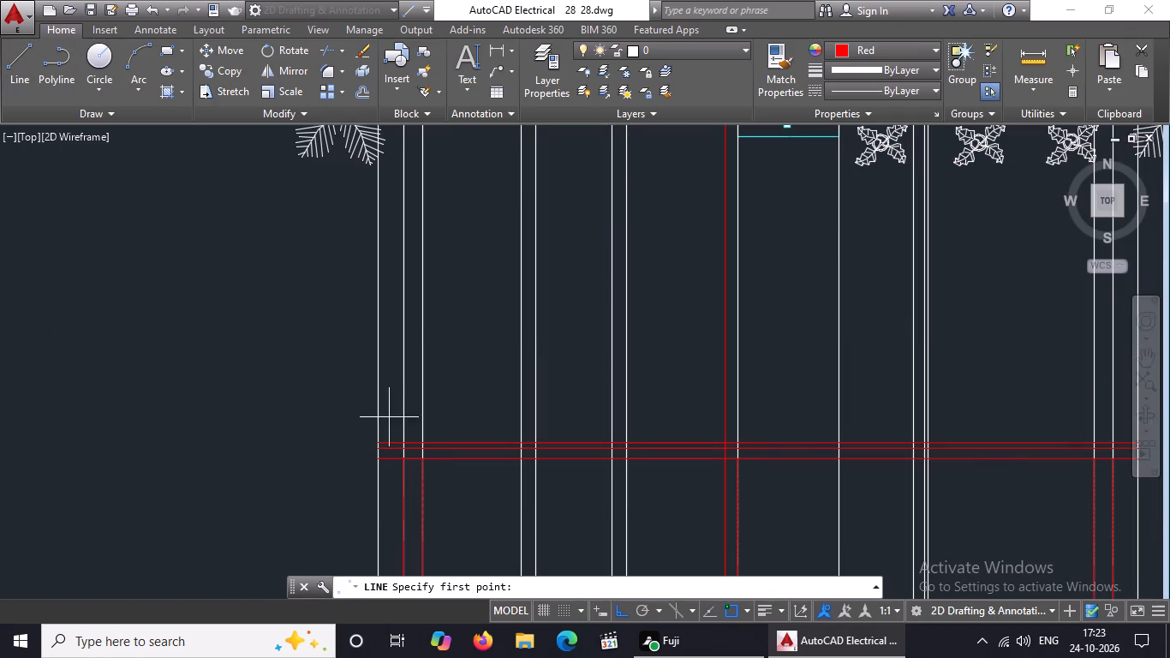
{"action": "scroll", "coordinate": [390, 419], "scroll_direction": "up", "scroll_amount": 2}
{"action": "left_click_drag", "start_coordinate": [421, 484], "coordinate": [420, 475]}
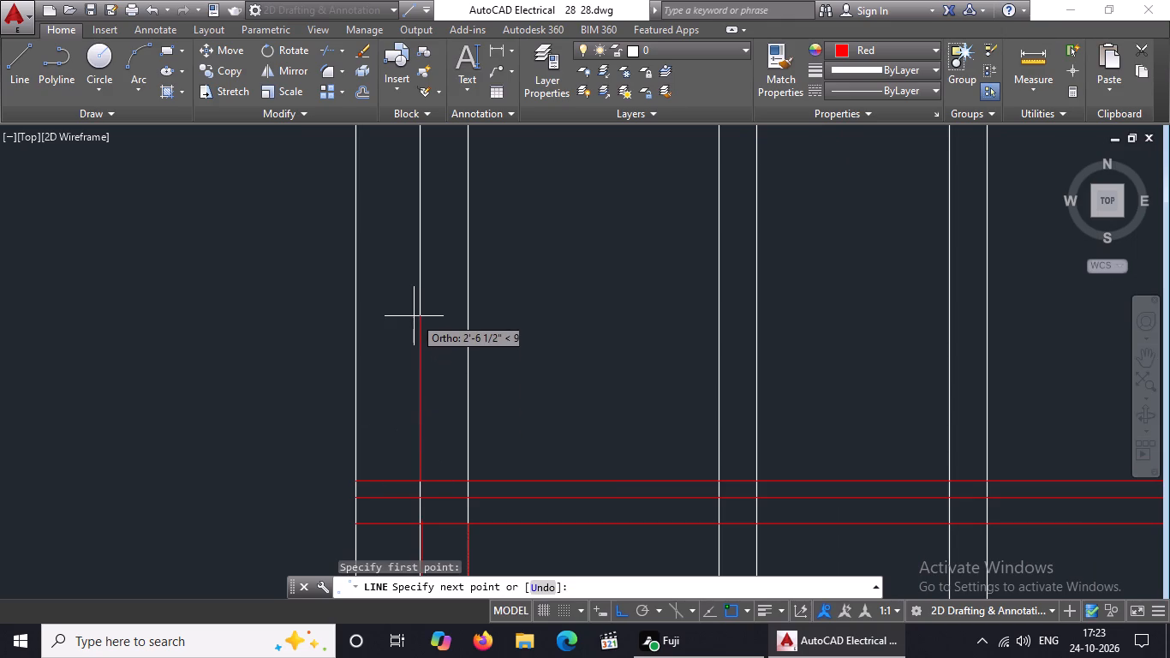
{"action": "type", "text": "2'"}
{"action": "key", "text": "Return"}
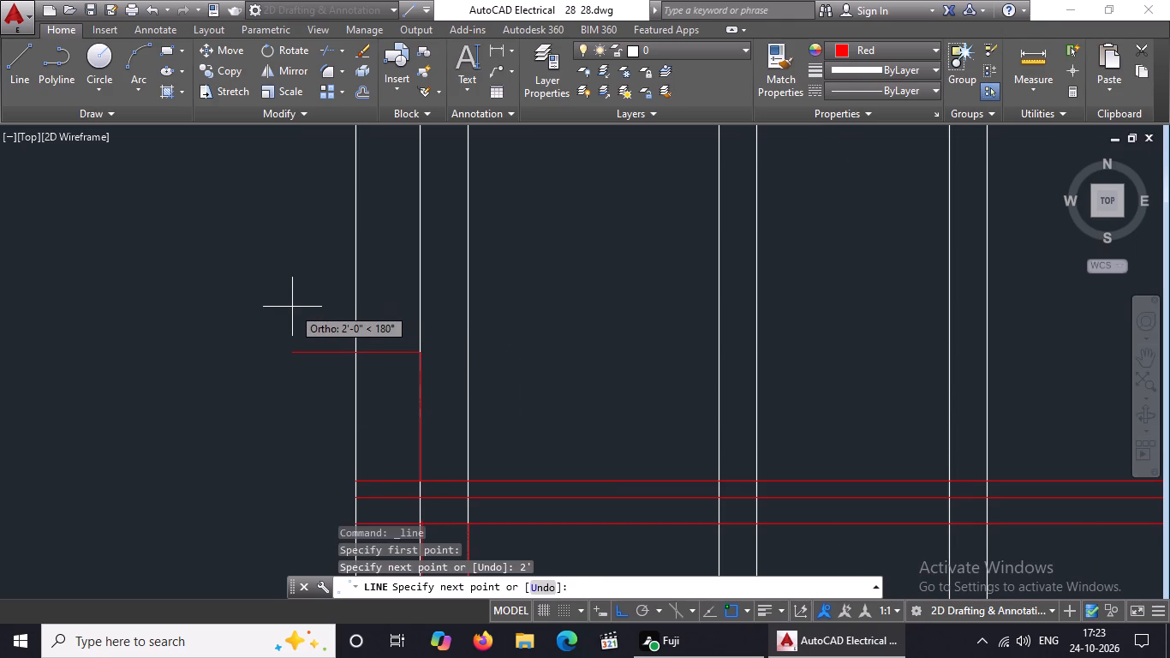
{"action": "key", "text": "5"}
{"action": "key", "text": "shift+quotedbl"}
{"action": "key", "text": "Return"}
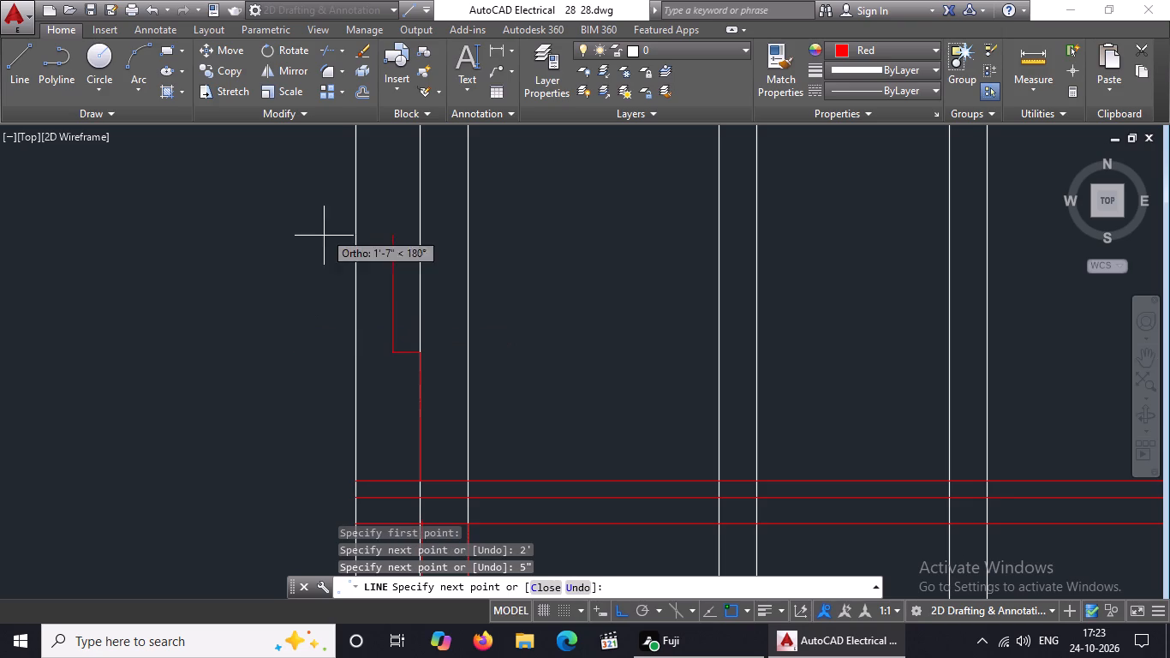
{"action": "type", "text": "5\""}
{"action": "key", "text": "Return"}
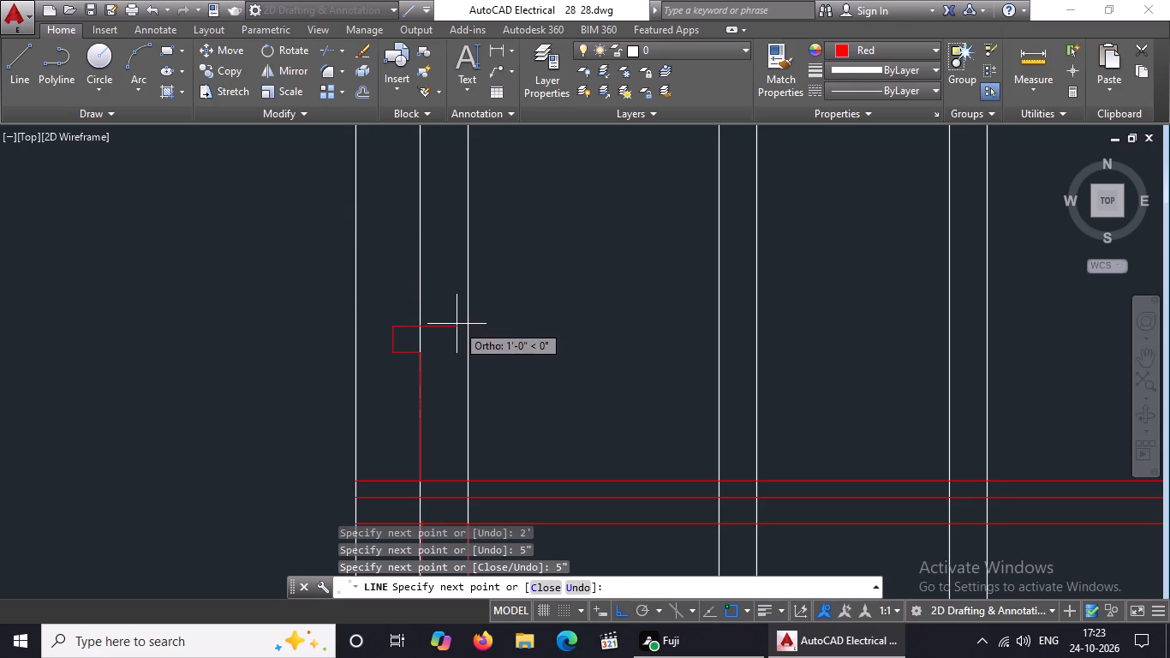
{"action": "left_click", "coordinate": [464, 326]}
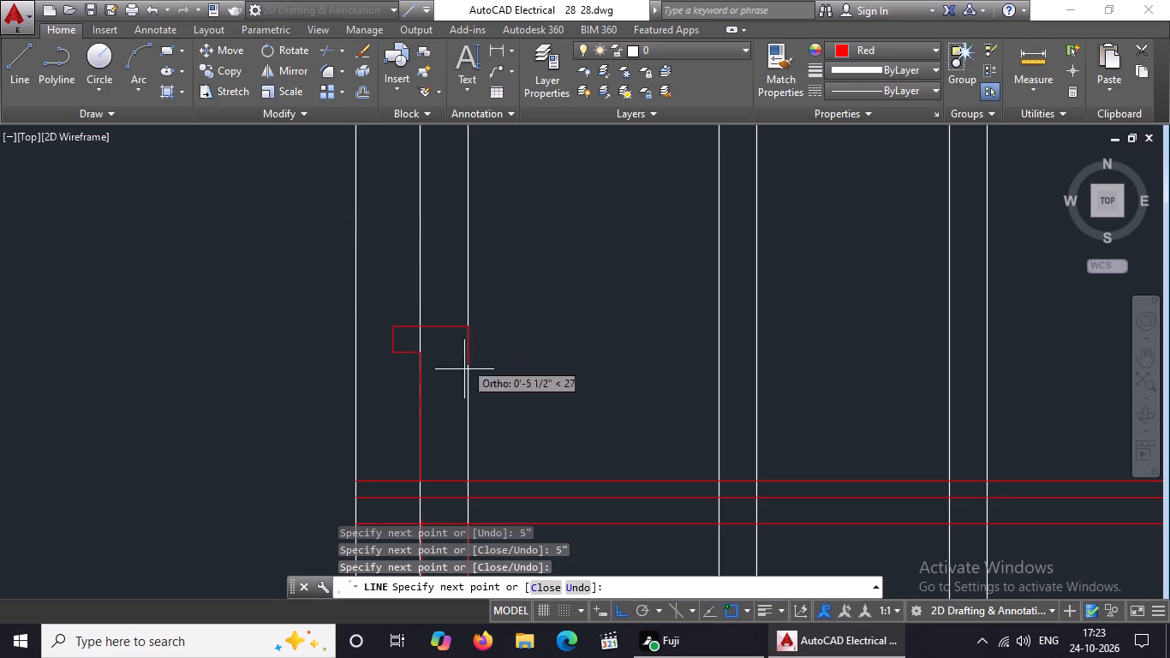
{"action": "left_click", "coordinate": [467, 481]}
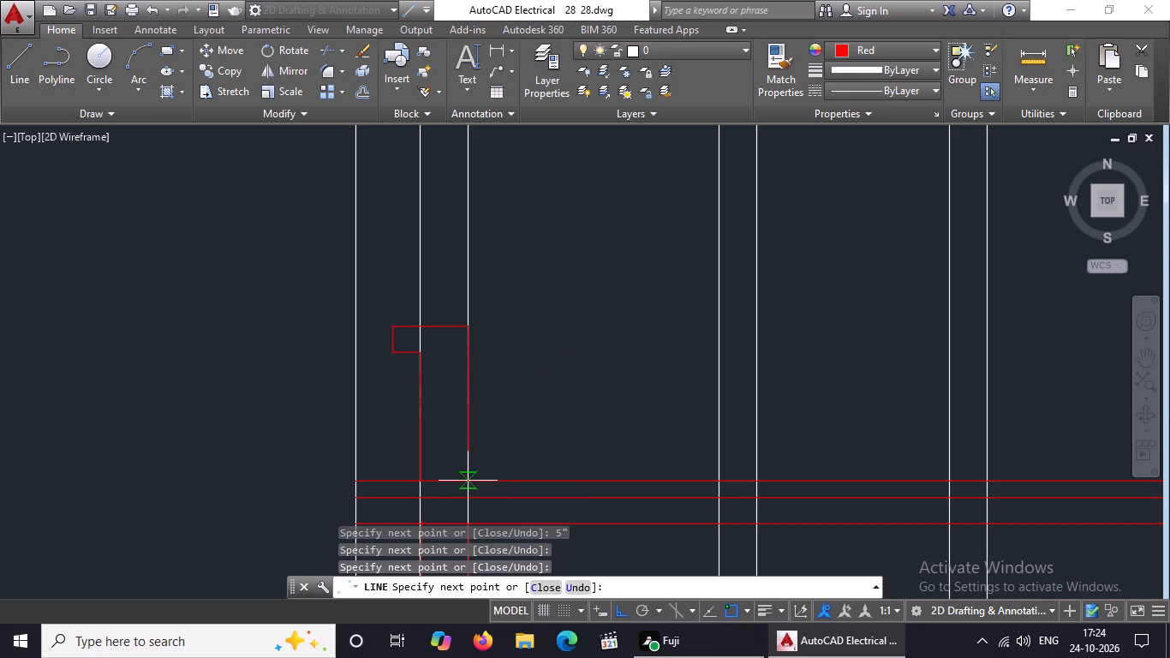
{"action": "key", "text": "Escape"}
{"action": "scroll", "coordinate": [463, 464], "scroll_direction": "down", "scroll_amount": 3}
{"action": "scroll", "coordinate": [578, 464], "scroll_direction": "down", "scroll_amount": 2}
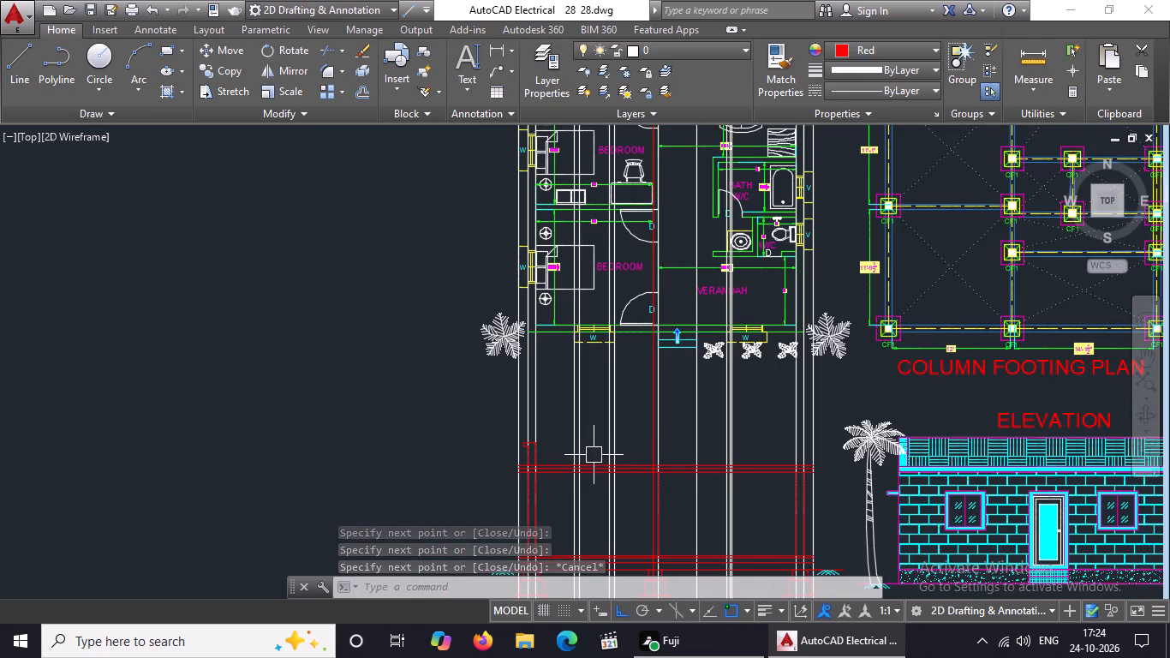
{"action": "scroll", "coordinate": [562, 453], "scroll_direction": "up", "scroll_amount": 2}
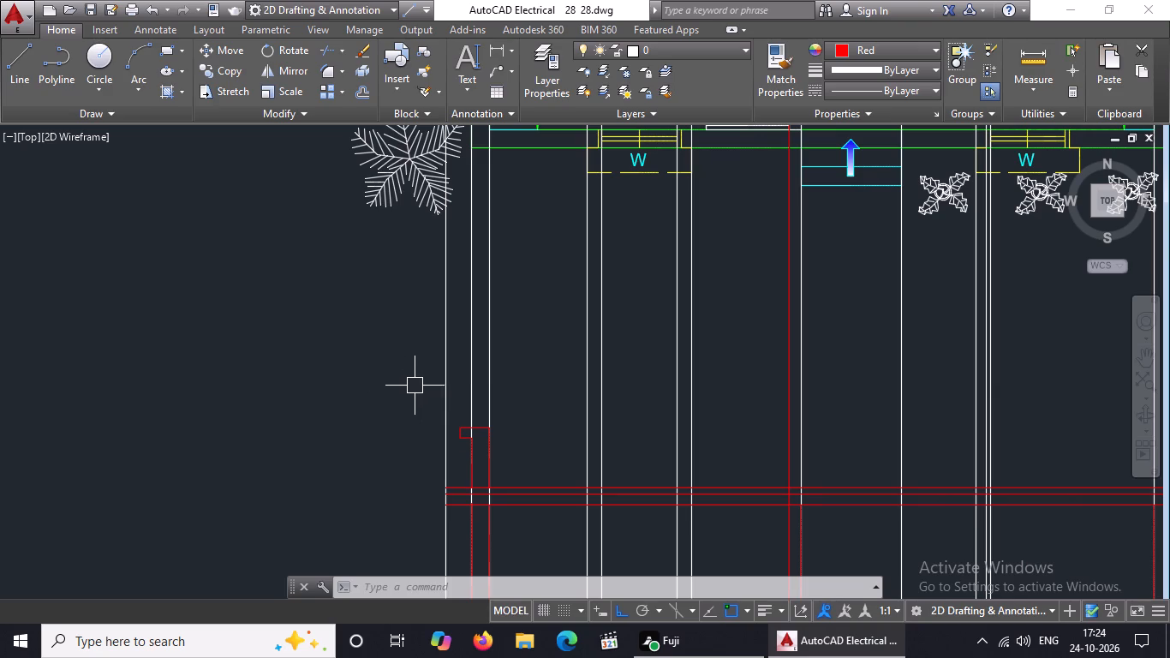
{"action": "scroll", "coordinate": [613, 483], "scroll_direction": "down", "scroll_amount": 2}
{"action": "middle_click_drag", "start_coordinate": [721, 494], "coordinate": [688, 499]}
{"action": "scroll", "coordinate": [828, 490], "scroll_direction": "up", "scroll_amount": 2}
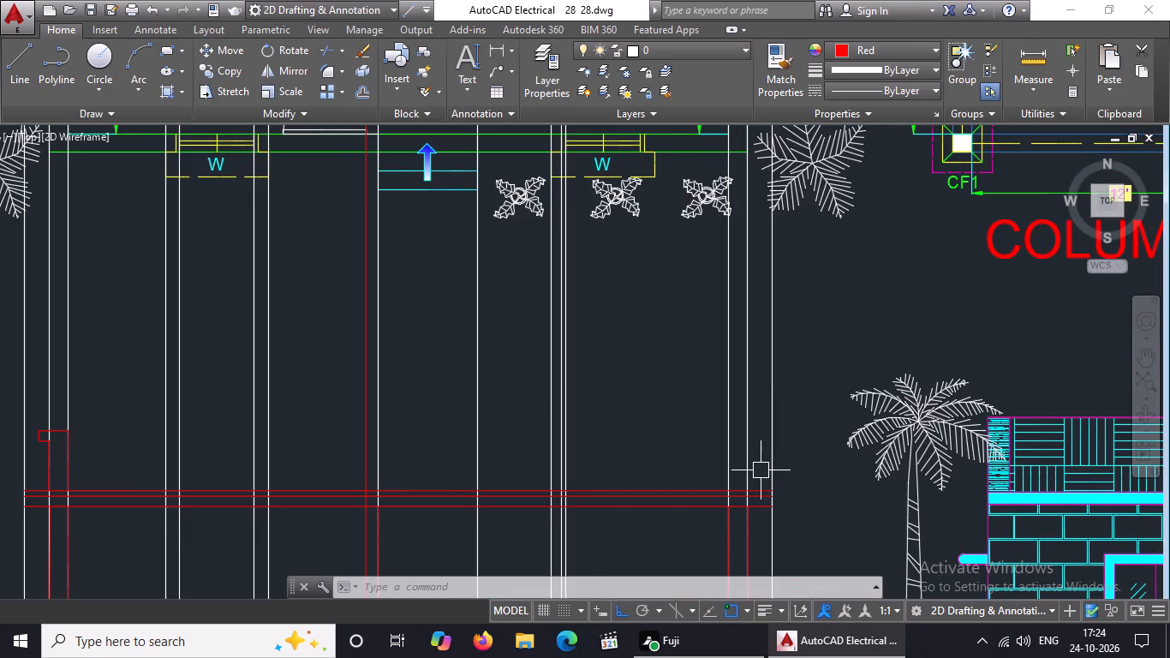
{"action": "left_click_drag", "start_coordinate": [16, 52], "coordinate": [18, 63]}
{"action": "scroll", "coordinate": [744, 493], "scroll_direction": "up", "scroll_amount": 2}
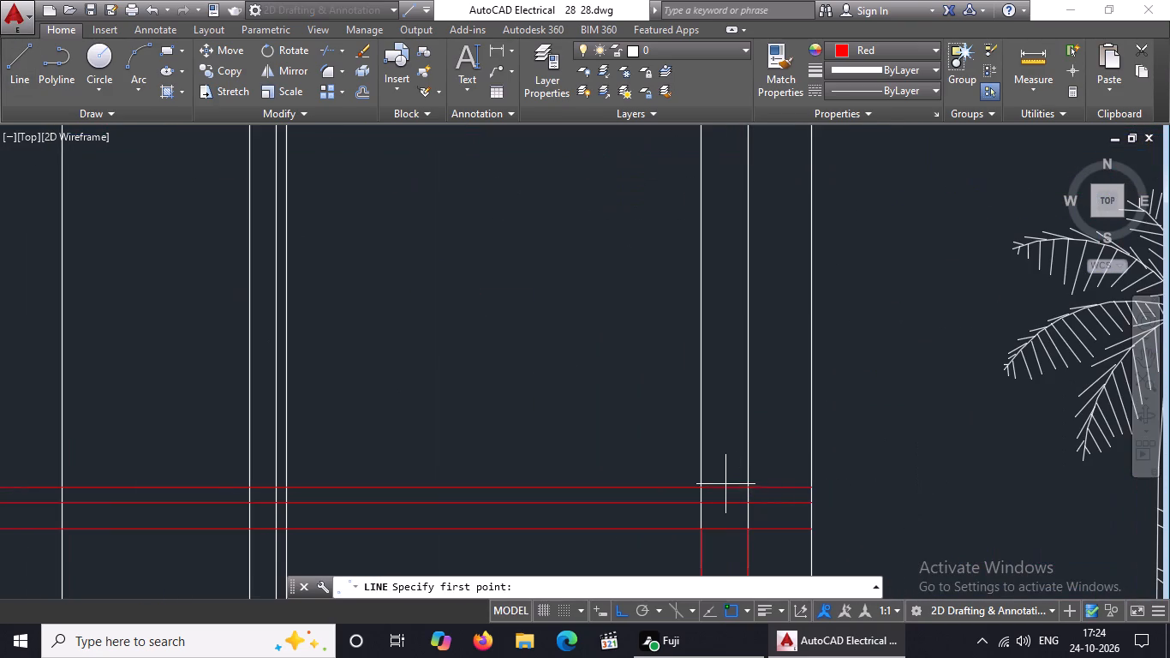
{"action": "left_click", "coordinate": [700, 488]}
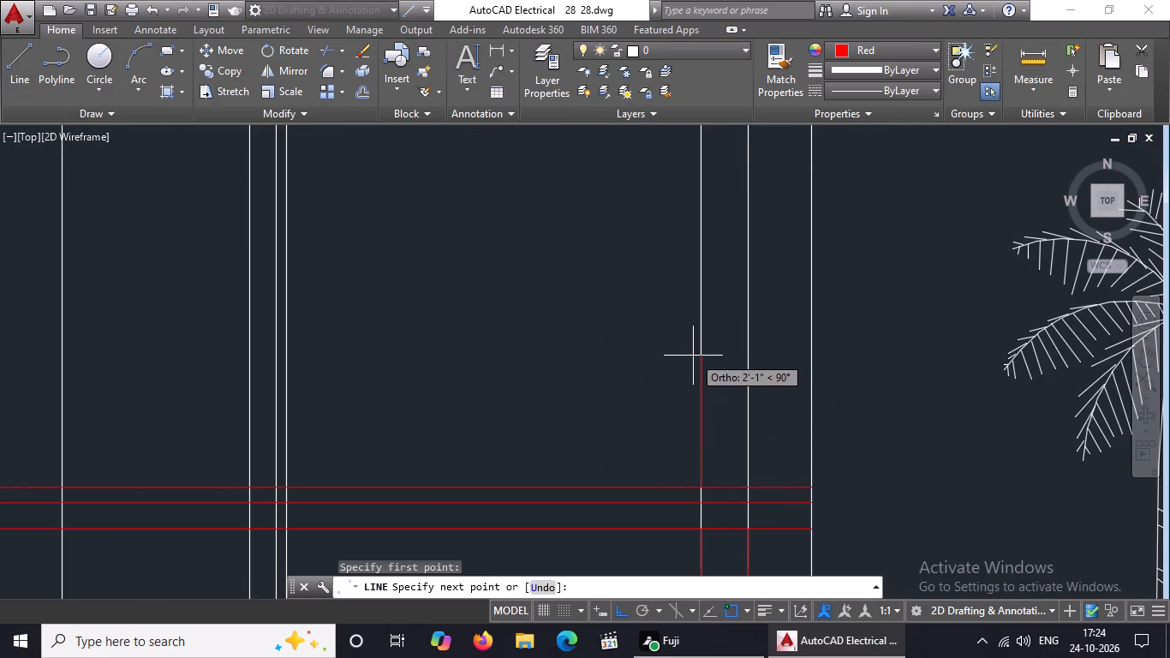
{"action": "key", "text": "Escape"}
Draw the right parapet outline on the top roof line: 2' up, 5" outward, 5" up, across to the inner wall line, and down.
{"action": "left_click", "coordinate": [9, 65]}
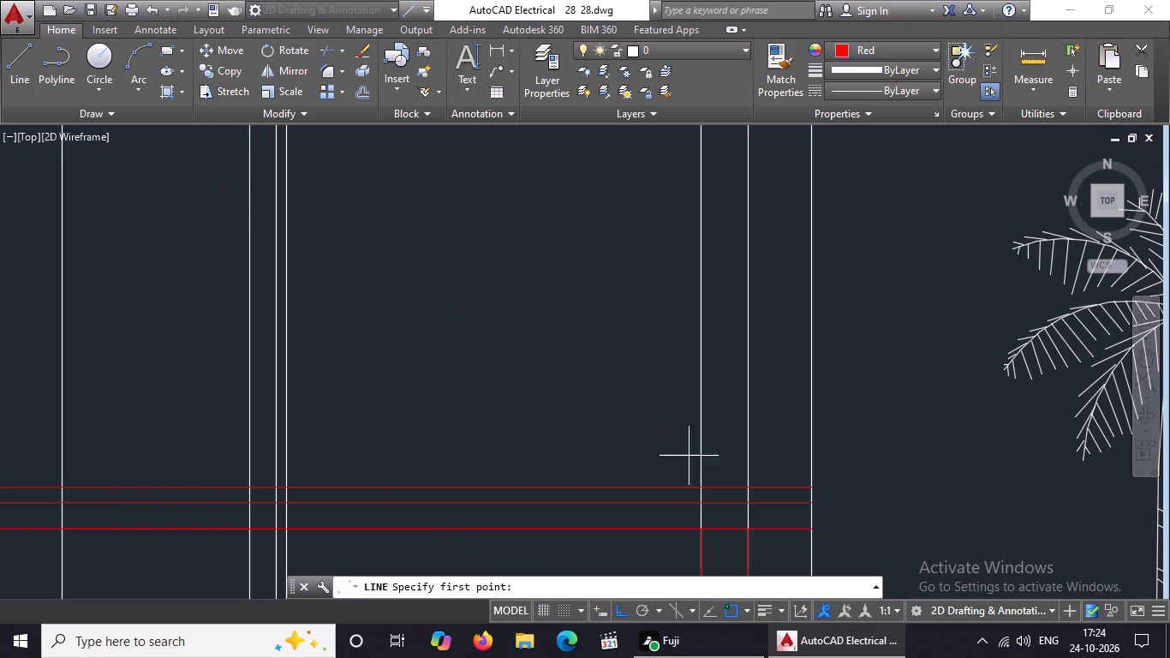
{"action": "left_click_drag", "start_coordinate": [748, 488], "coordinate": [746, 481]}
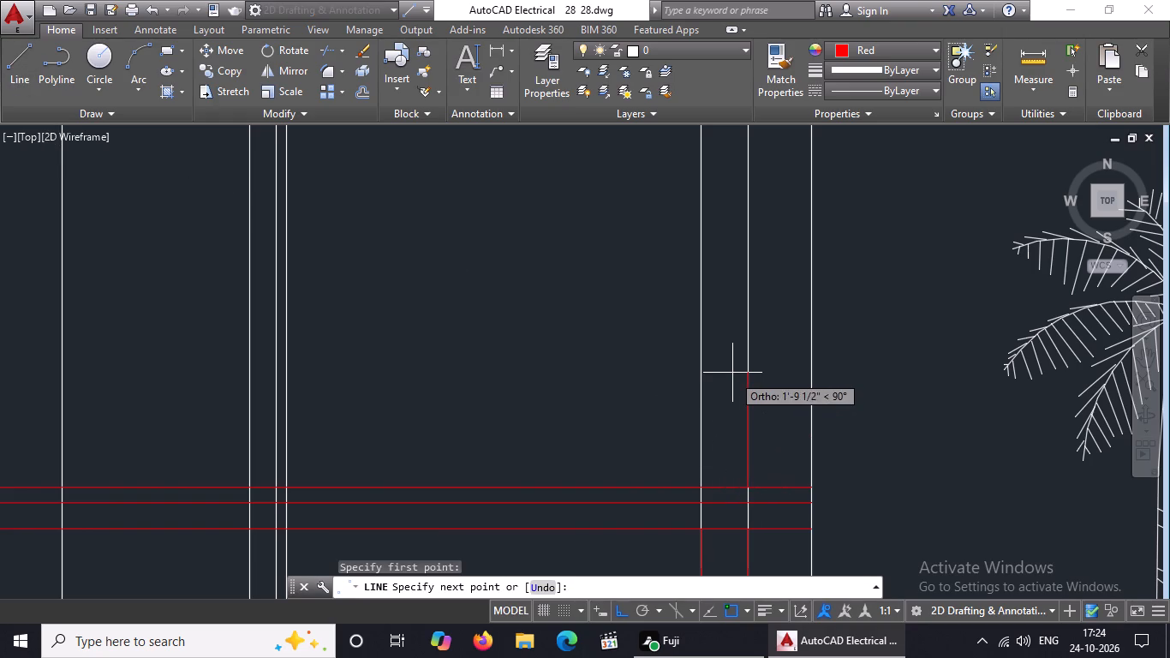
{"action": "key", "text": "5"}
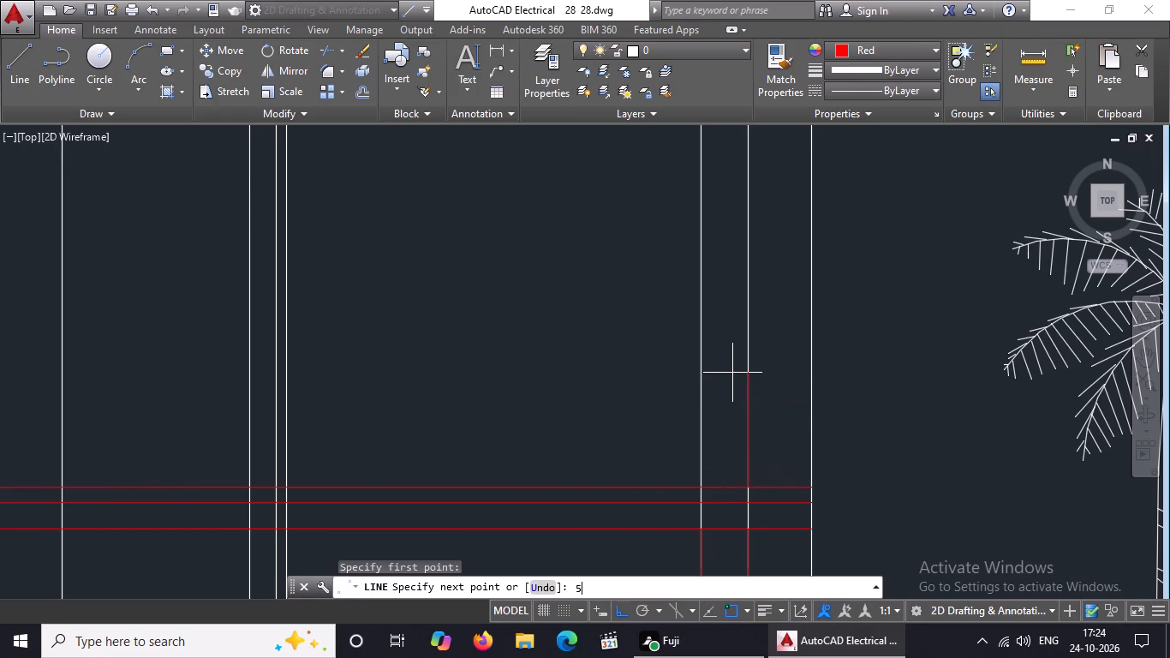
{"action": "key", "text": "BackSpace"}
{"action": "key", "text": "BackSpace"}
{"action": "type", "text": "2'"}
{"action": "key", "text": "Return"}
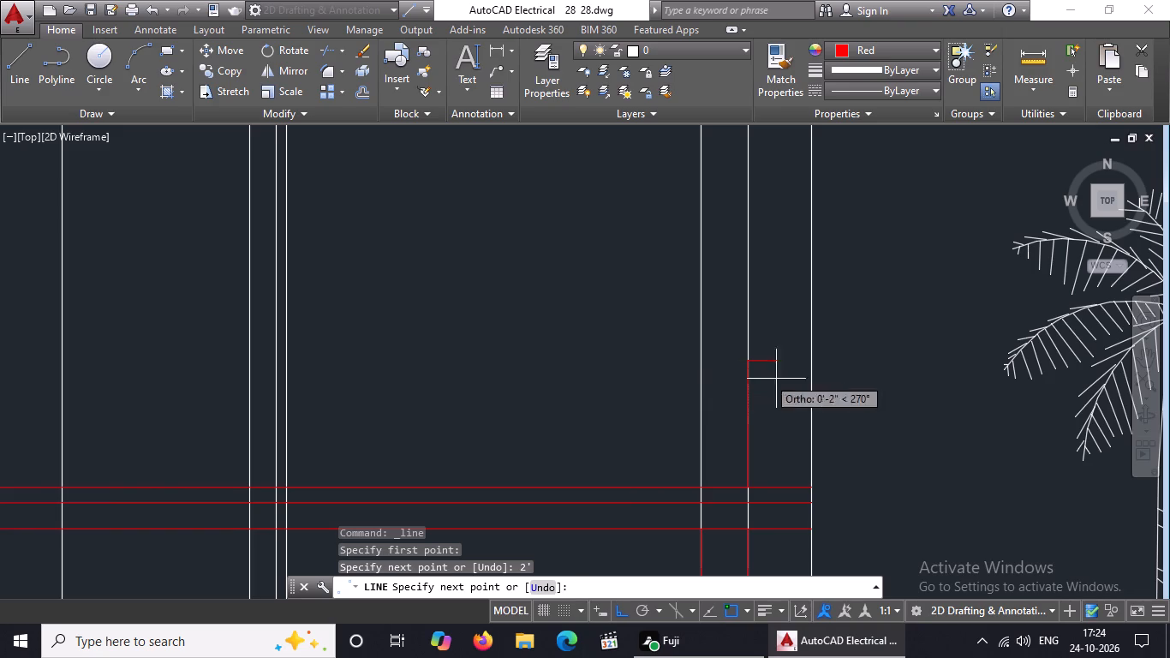
{"action": "type", "text": "5\""}
{"action": "key", "text": "Return"}
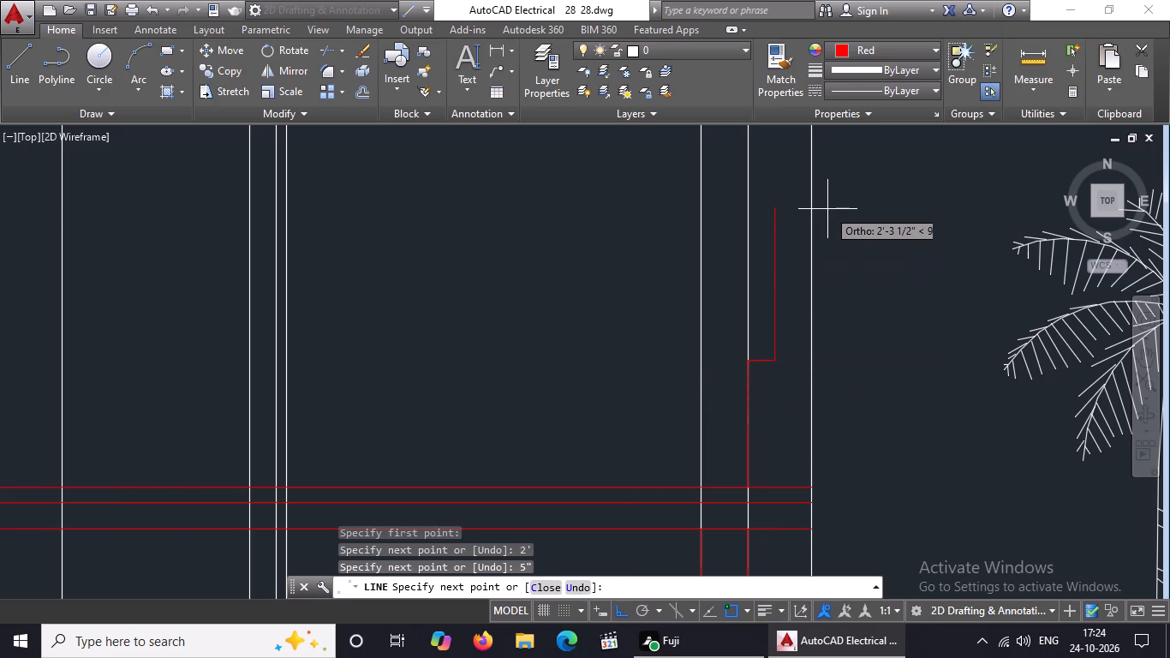
{"action": "key", "text": "5"}
{"action": "key", "text": "shift+quotedbl"}
{"action": "key", "text": "Return"}
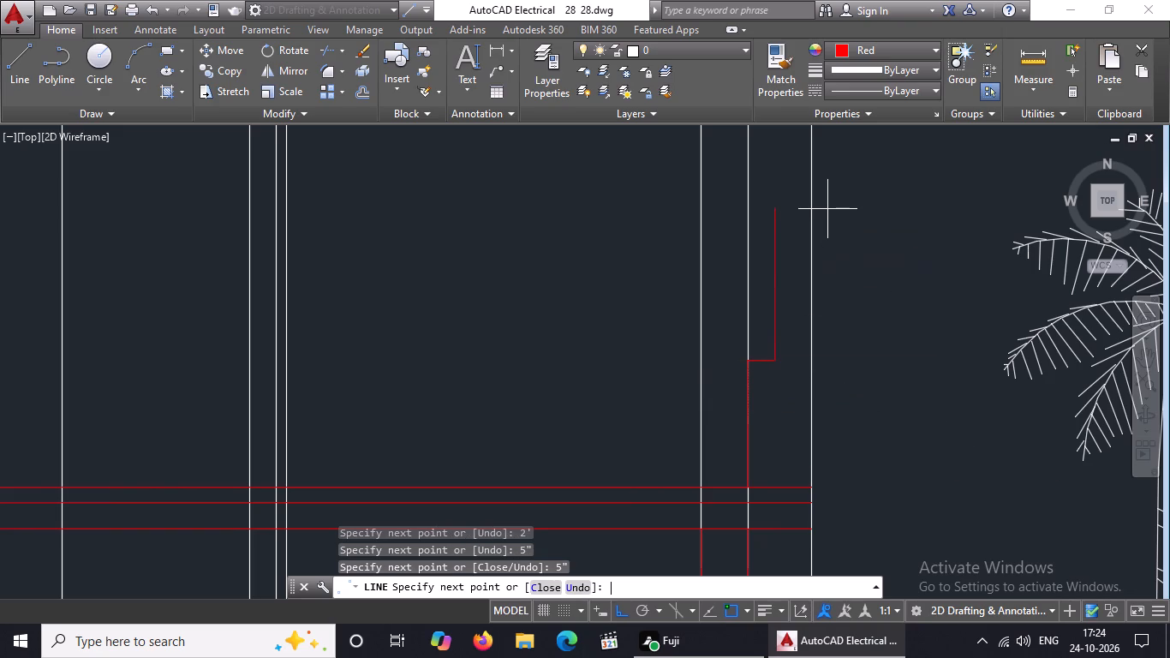
{"action": "left_click", "coordinate": [701, 333]}
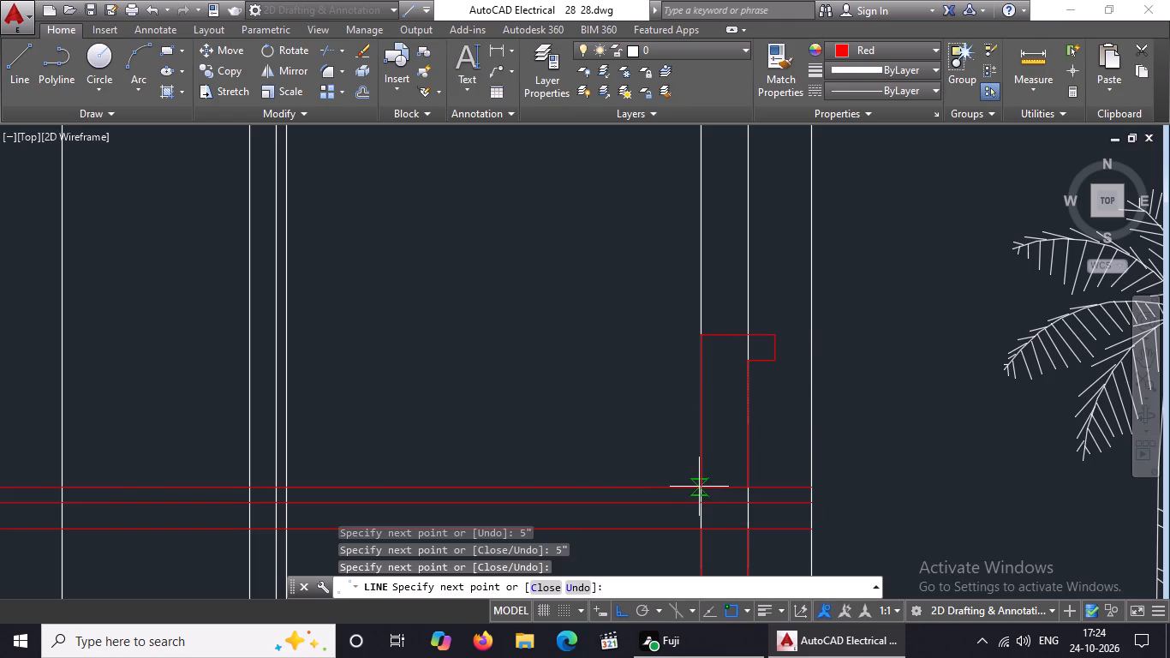
{"action": "scroll", "coordinate": [699, 489], "scroll_direction": "up", "scroll_amount": 3}
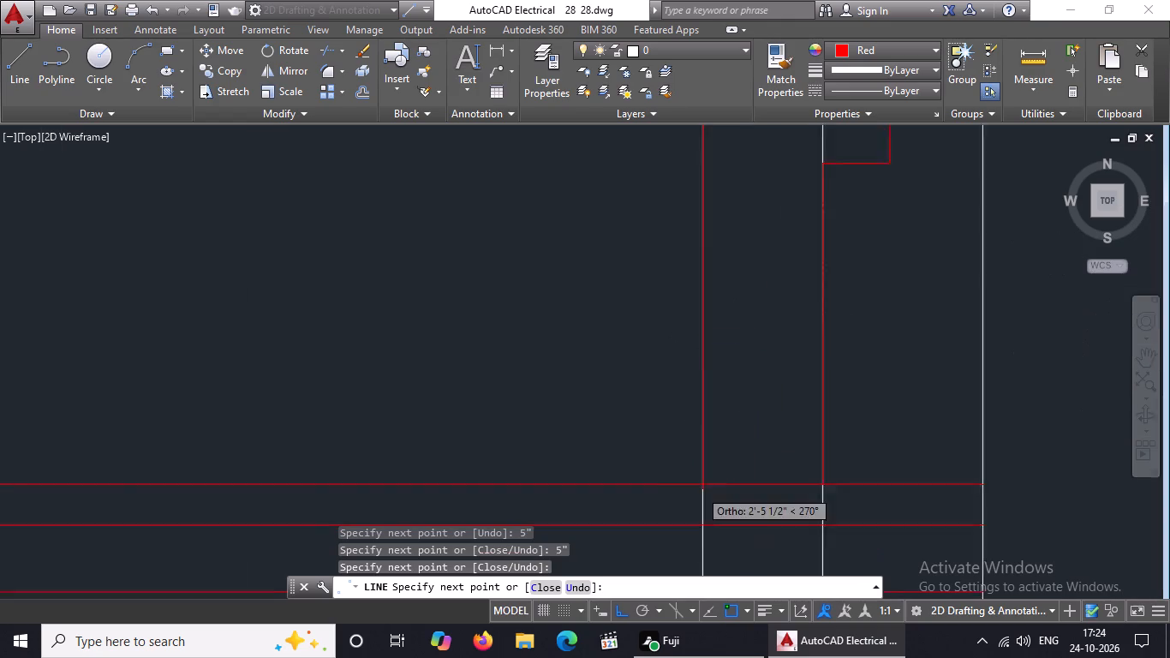
{"action": "left_click", "coordinate": [703, 482]}
{"action": "scroll", "coordinate": [708, 476], "scroll_direction": "down", "scroll_amount": 5}
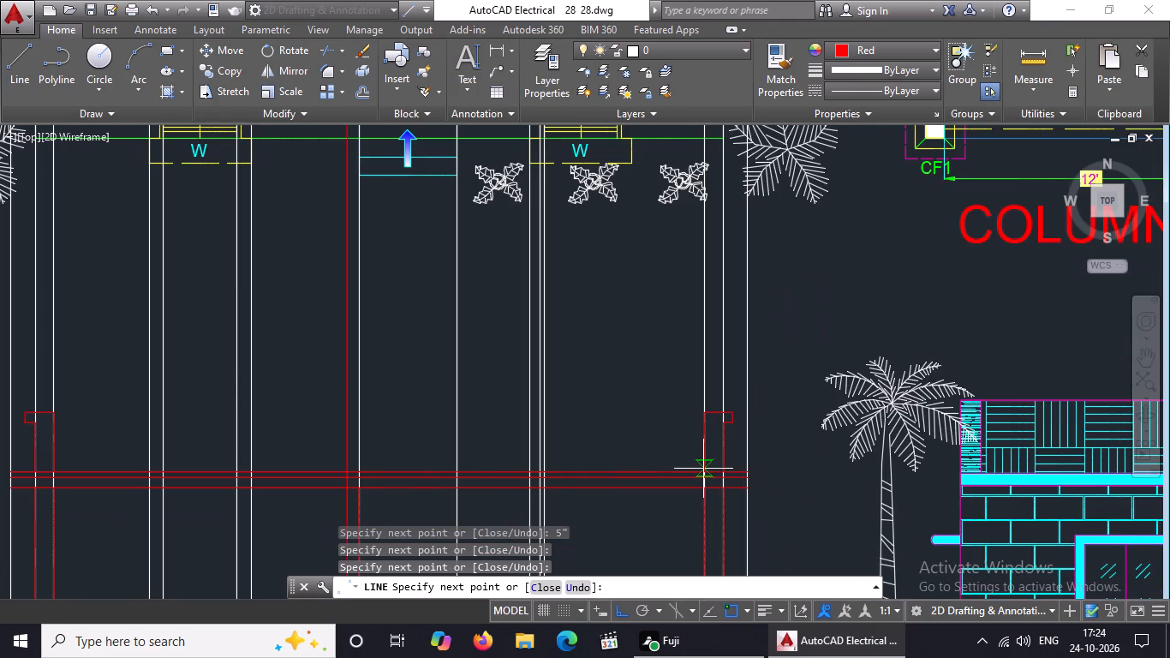
{"action": "key", "text": "Escape"}
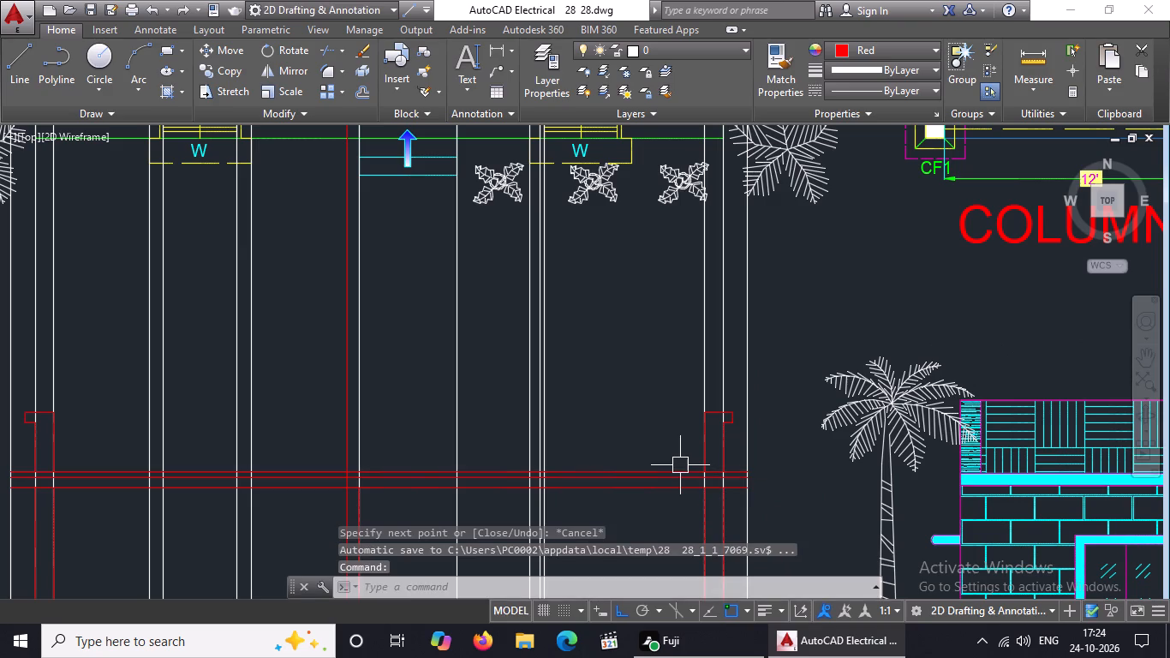
Draw a horizontal line connecting the inner top corners of the left and right parapets.
{"action": "scroll", "coordinate": [599, 445], "scroll_direction": "down", "scroll_amount": 2}
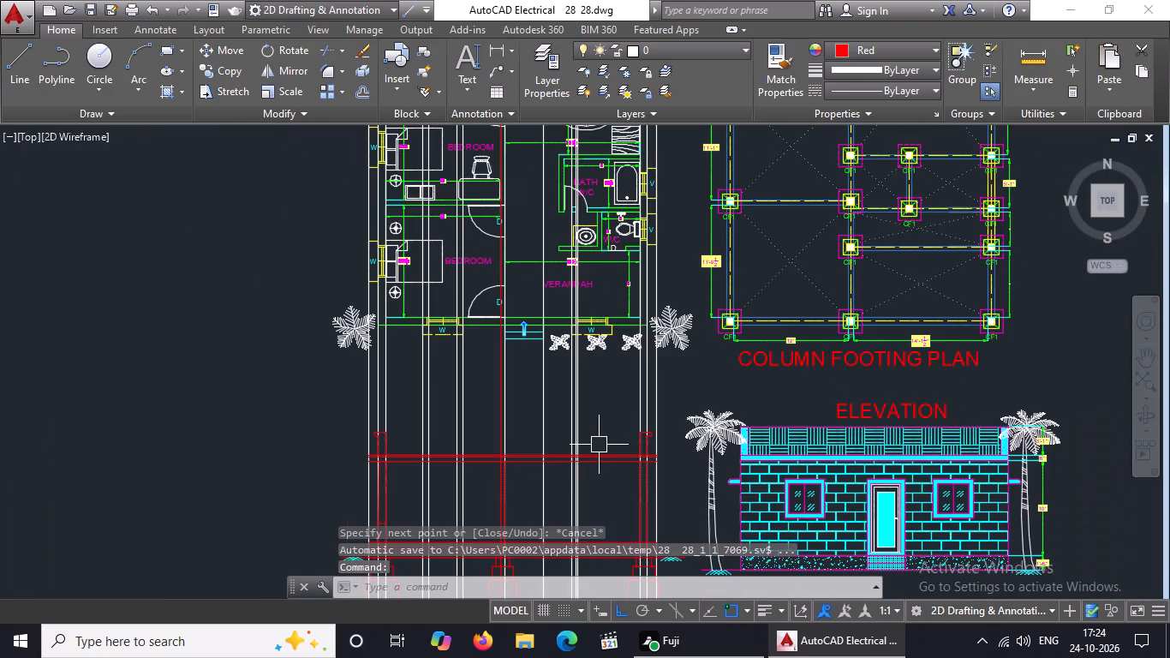
{"action": "scroll", "coordinate": [587, 440], "scroll_direction": "up", "scroll_amount": 2}
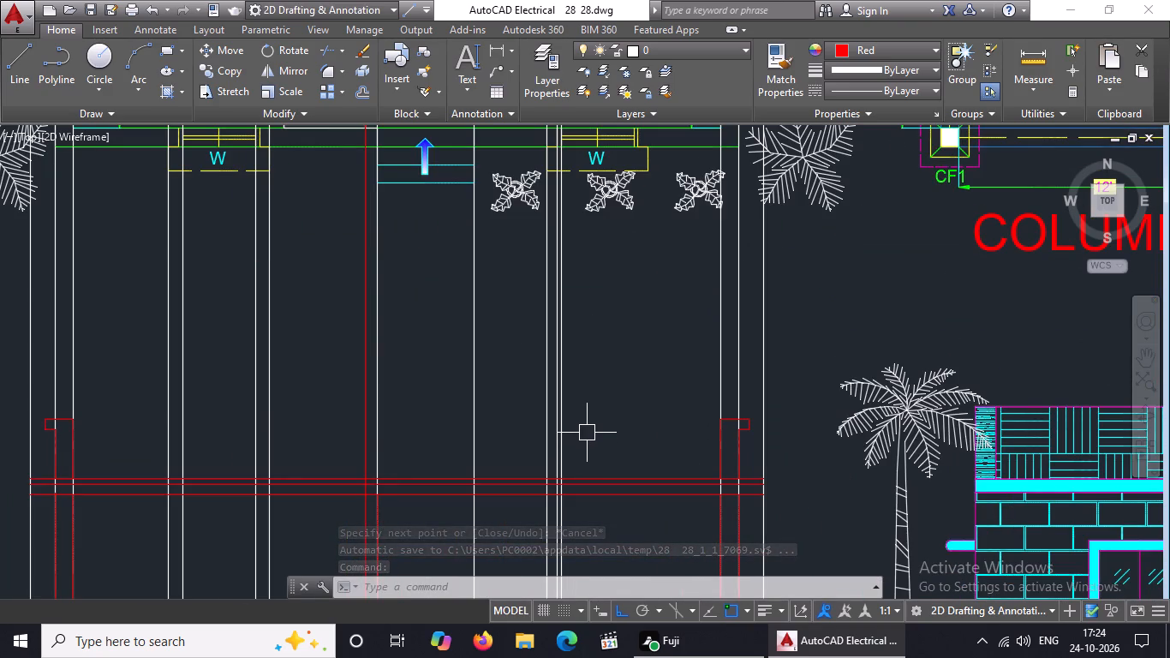
{"action": "left_click", "coordinate": [16, 57]}
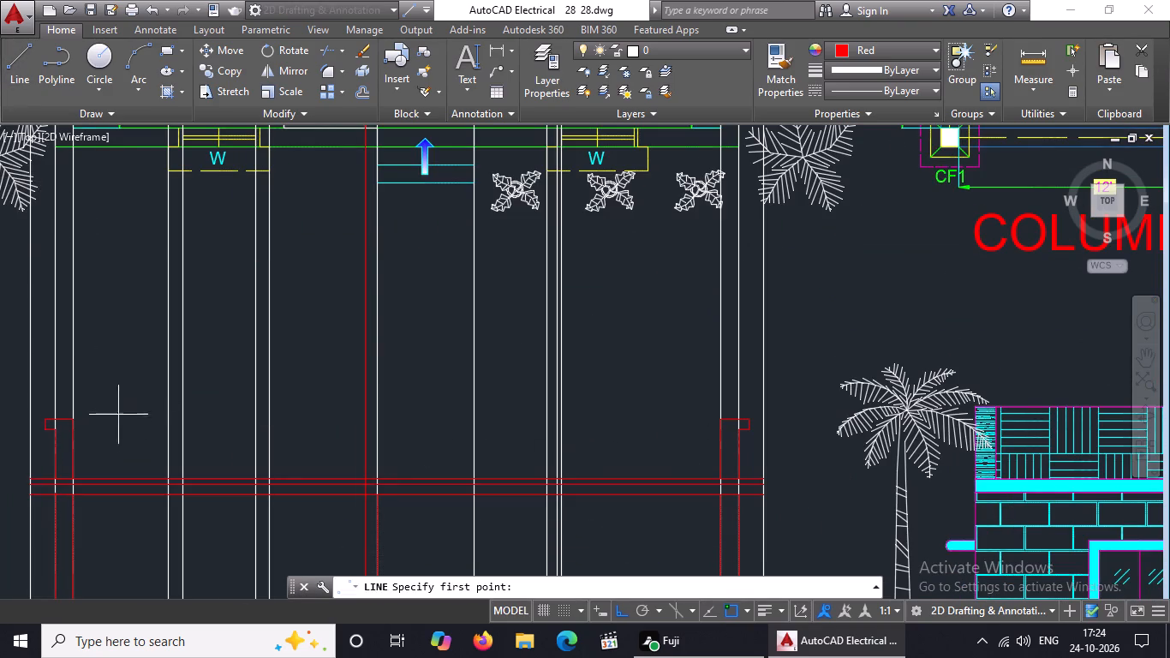
{"action": "scroll", "coordinate": [99, 446], "scroll_direction": "up", "scroll_amount": 2}
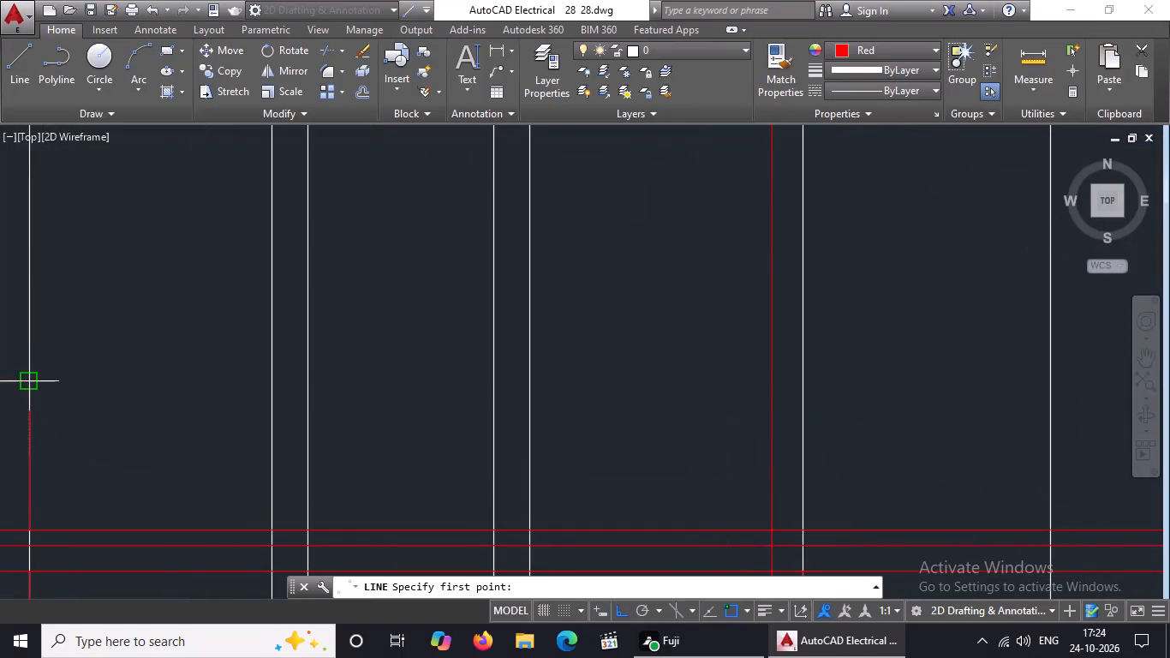
{"action": "left_click_drag", "start_coordinate": [29, 384], "coordinate": [44, 384]}
{"action": "scroll", "coordinate": [303, 409], "scroll_direction": "down", "scroll_amount": 2}
{"action": "scroll", "coordinate": [873, 421], "scroll_direction": "up", "scroll_amount": 2}
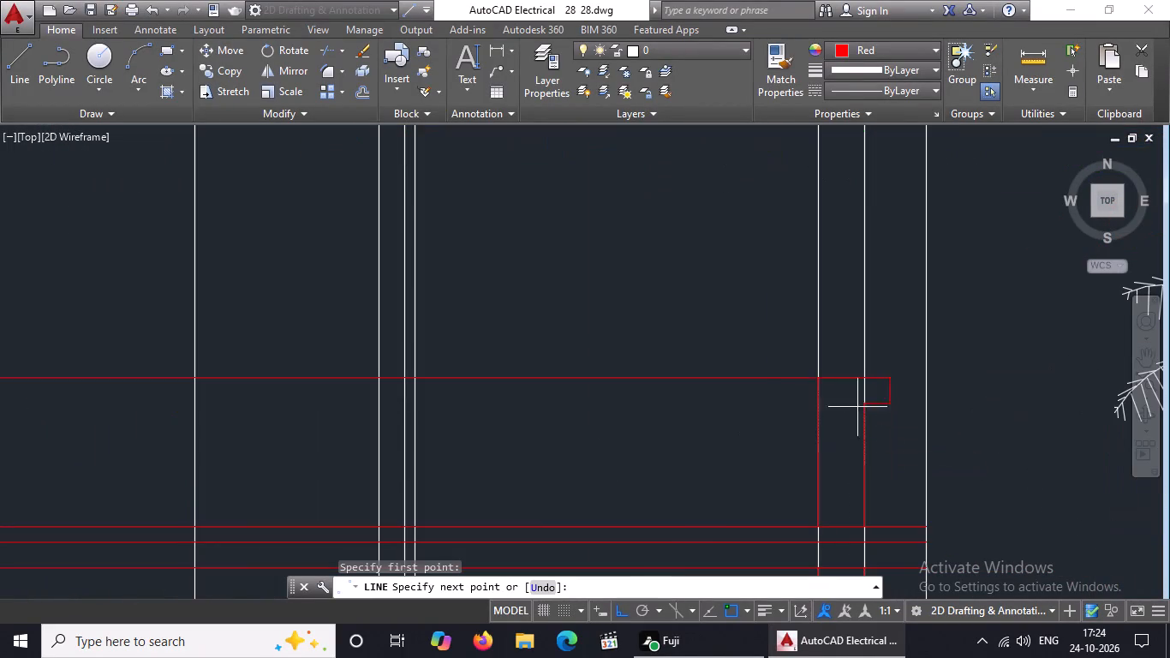
{"action": "left_click", "coordinate": [824, 378]}
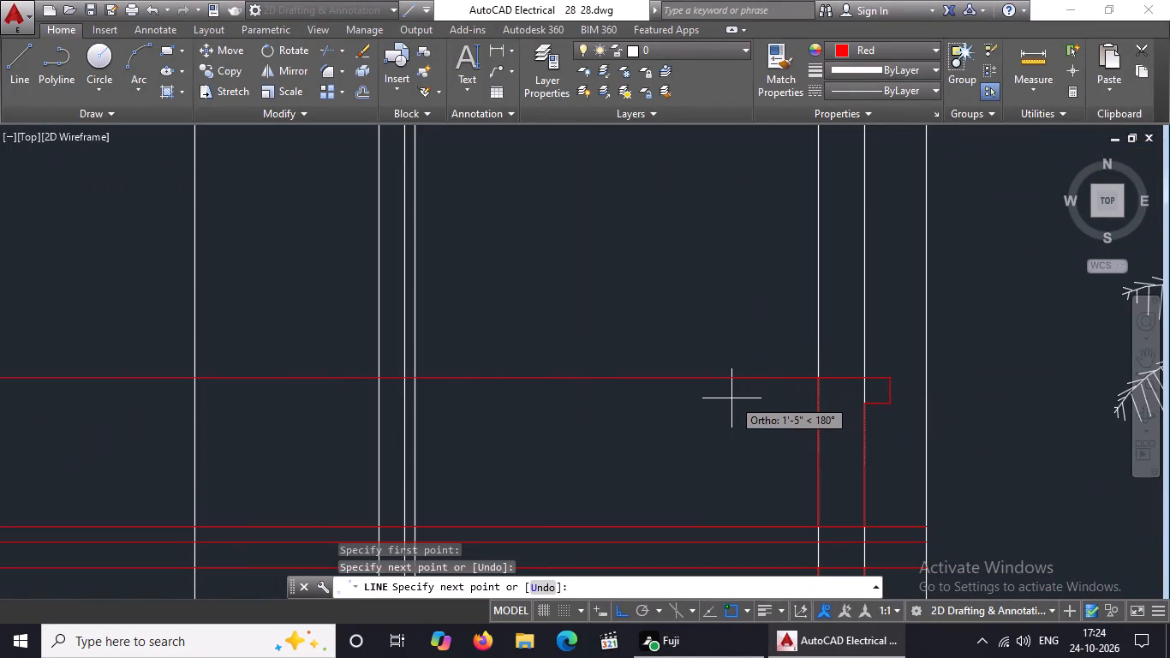
Offset the section's horizontal line at ground level upward by 4', and offset that copy another 4' upward.
{"action": "scroll", "coordinate": [731, 398], "scroll_direction": "down", "scroll_amount": 4}
{"action": "key", "text": "Escape"}
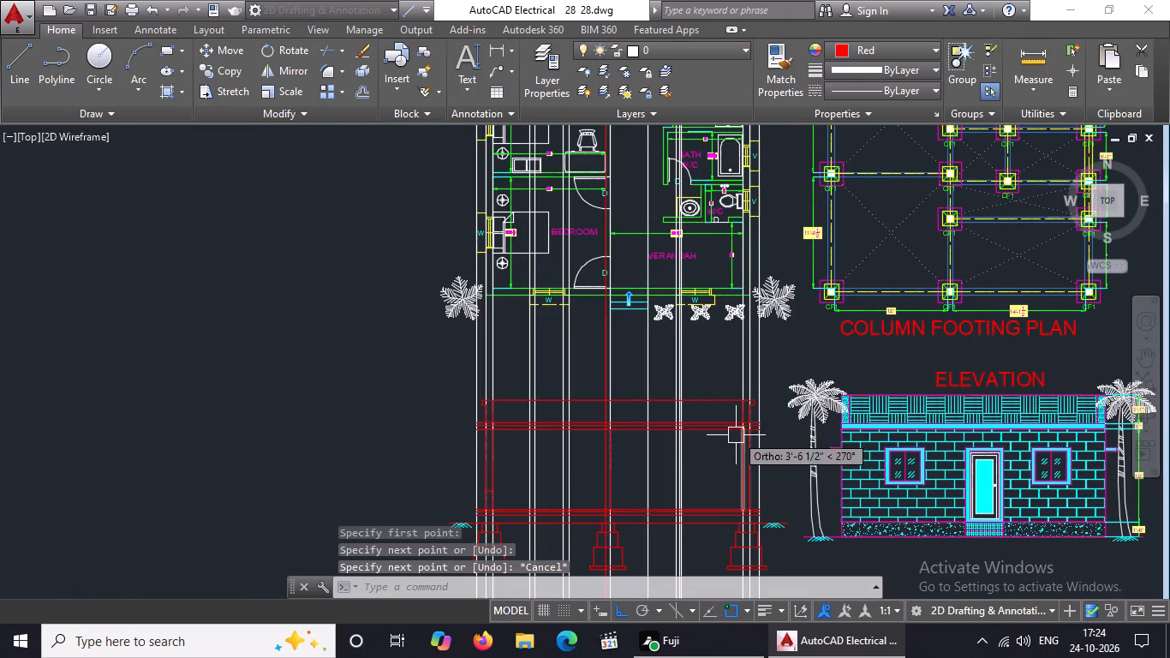
{"action": "key", "text": "Escape"}
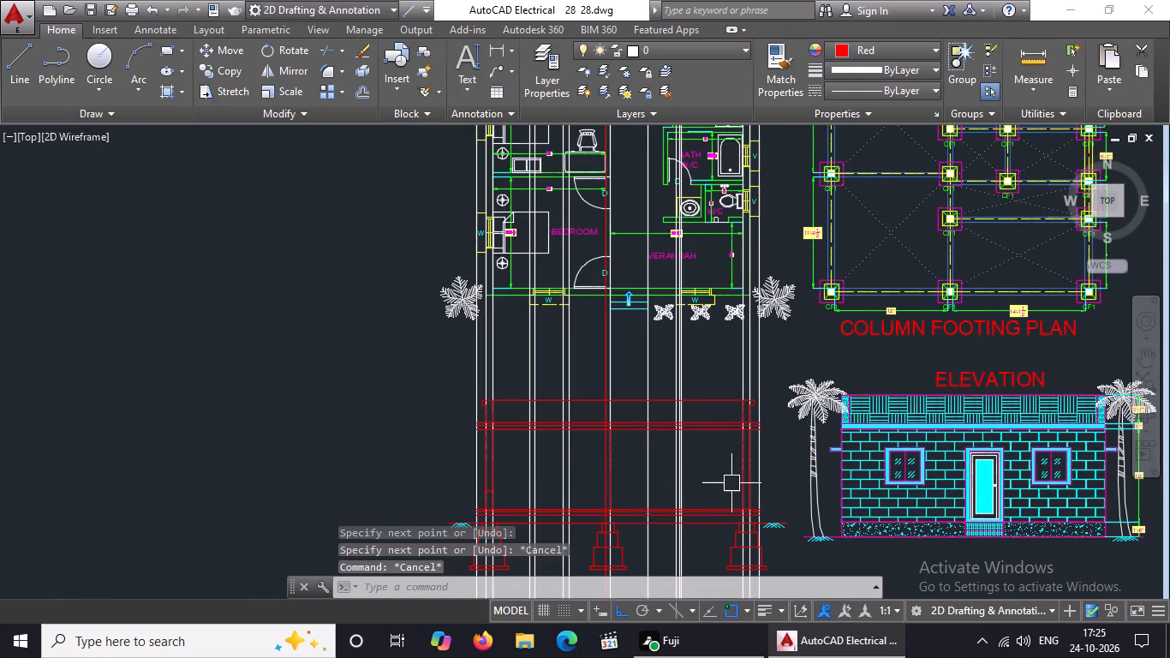
{"action": "key", "text": "o"}
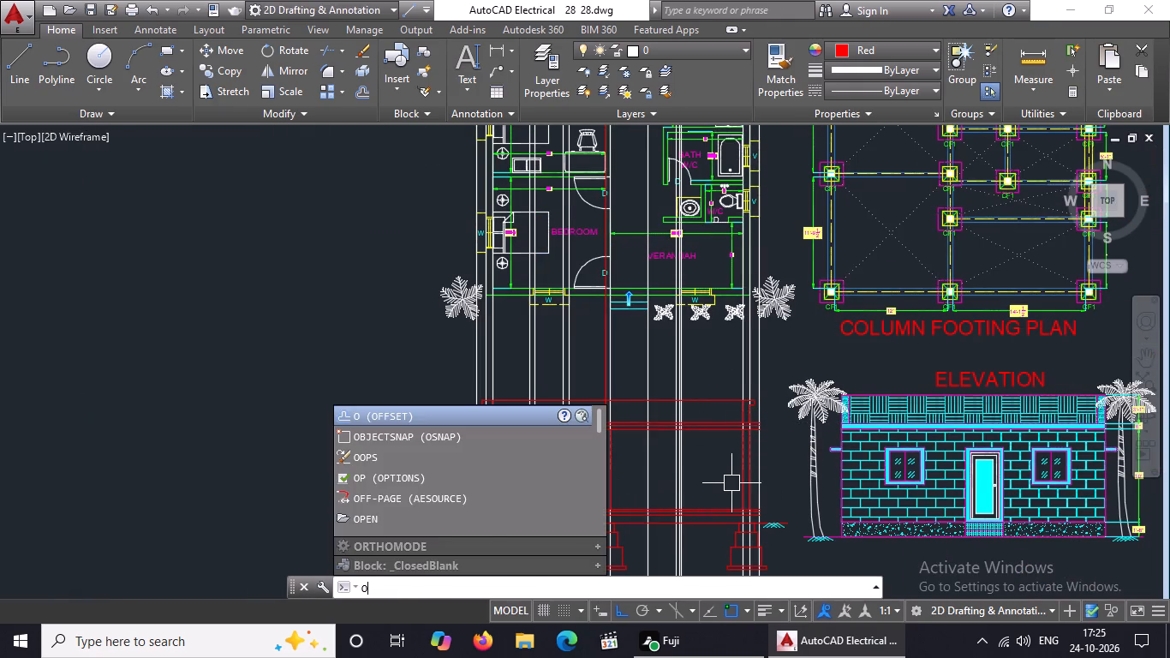
{"action": "key", "text": "Return"}
{"action": "type", "text": "4'"}
{"action": "key", "text": "Return"}
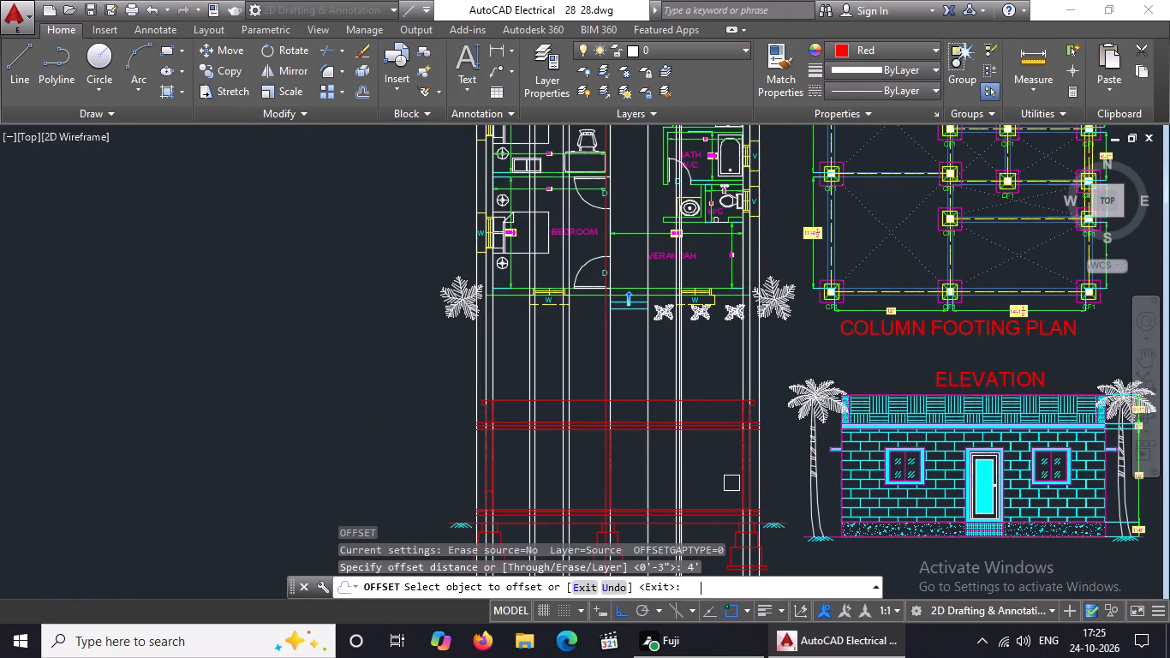
{"action": "scroll", "coordinate": [648, 518], "scroll_direction": "up", "scroll_amount": 3}
{"action": "scroll", "coordinate": [659, 476], "scroll_direction": "down", "scroll_amount": 3}
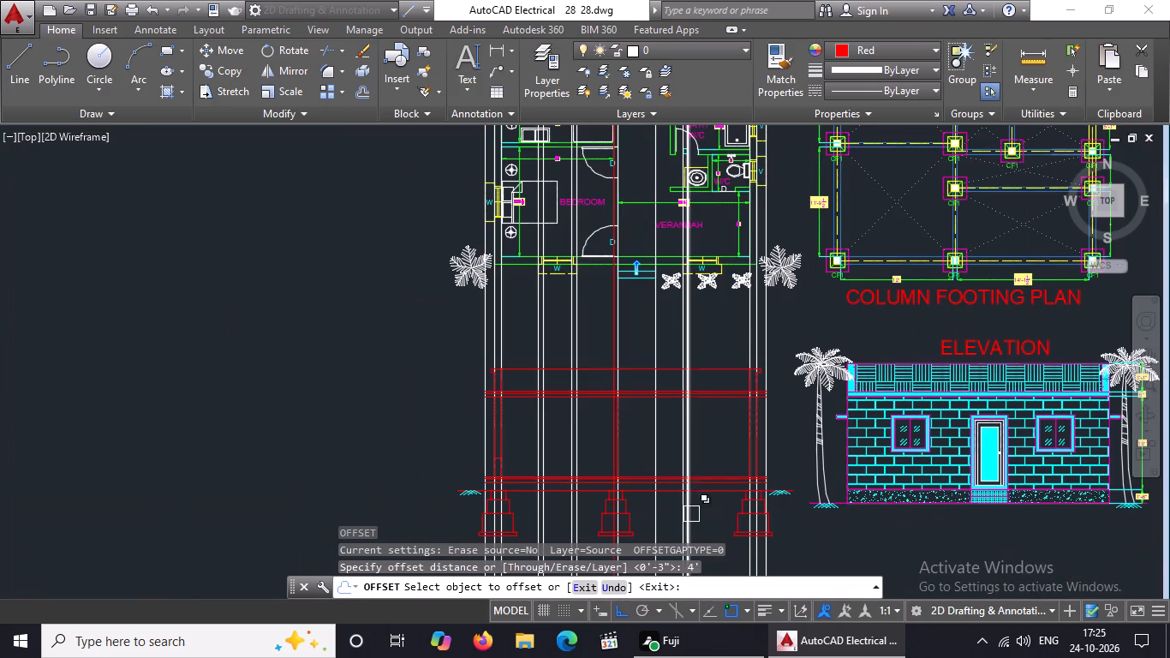
{"action": "scroll", "coordinate": [634, 495], "scroll_direction": "up", "scroll_amount": 1}
{"action": "left_click", "coordinate": [654, 482]}
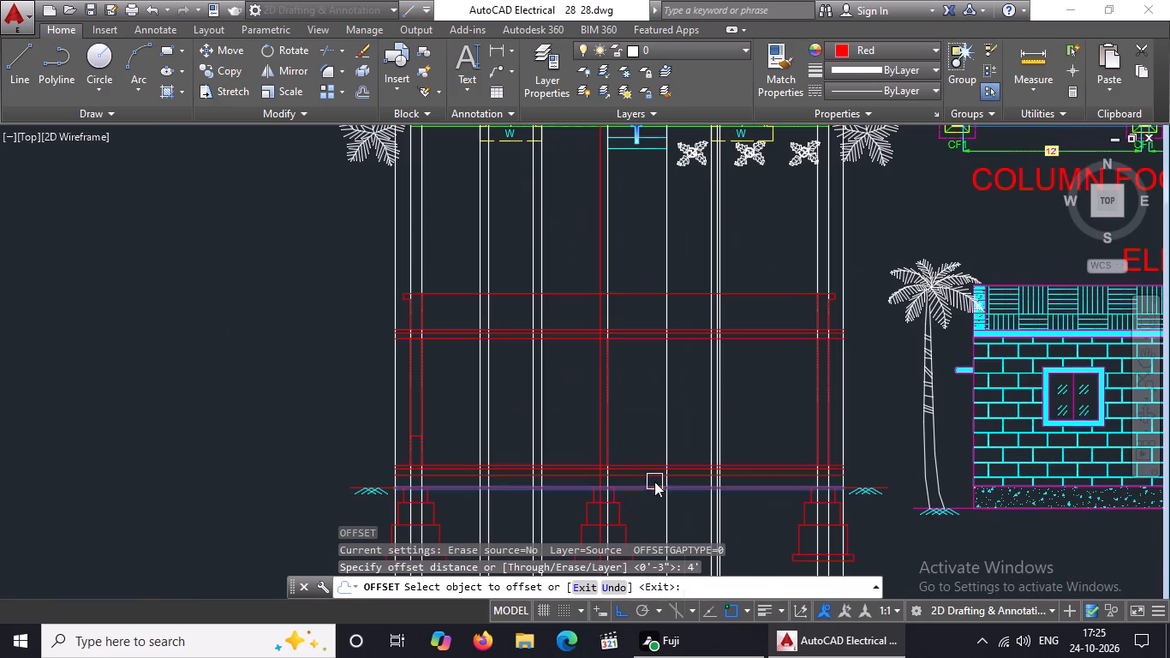
{"action": "left_click", "coordinate": [655, 421]}
{"action": "left_click_drag", "start_coordinate": [637, 428], "coordinate": [639, 416]}
{"action": "left_click", "coordinate": [638, 385]}
{"action": "key", "text": "Escape"}
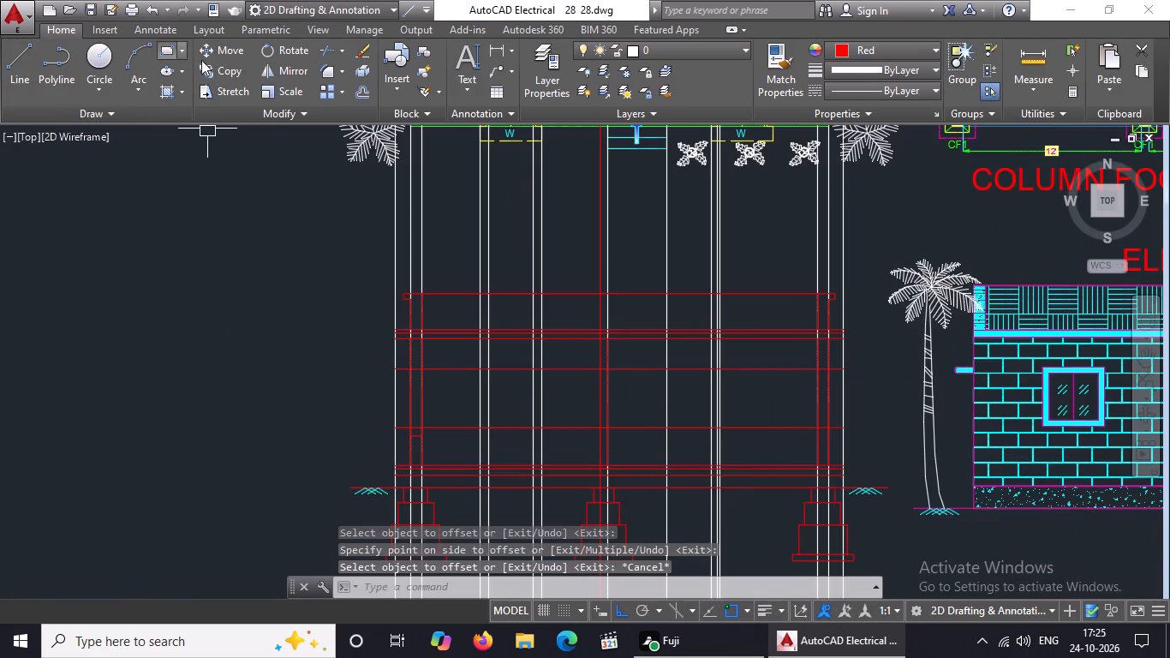
Draw the left window rectangle between the two offset level lines, spanning the outermost projection lines of the plan's left front window.
{"action": "left_click", "coordinate": [167, 47]}
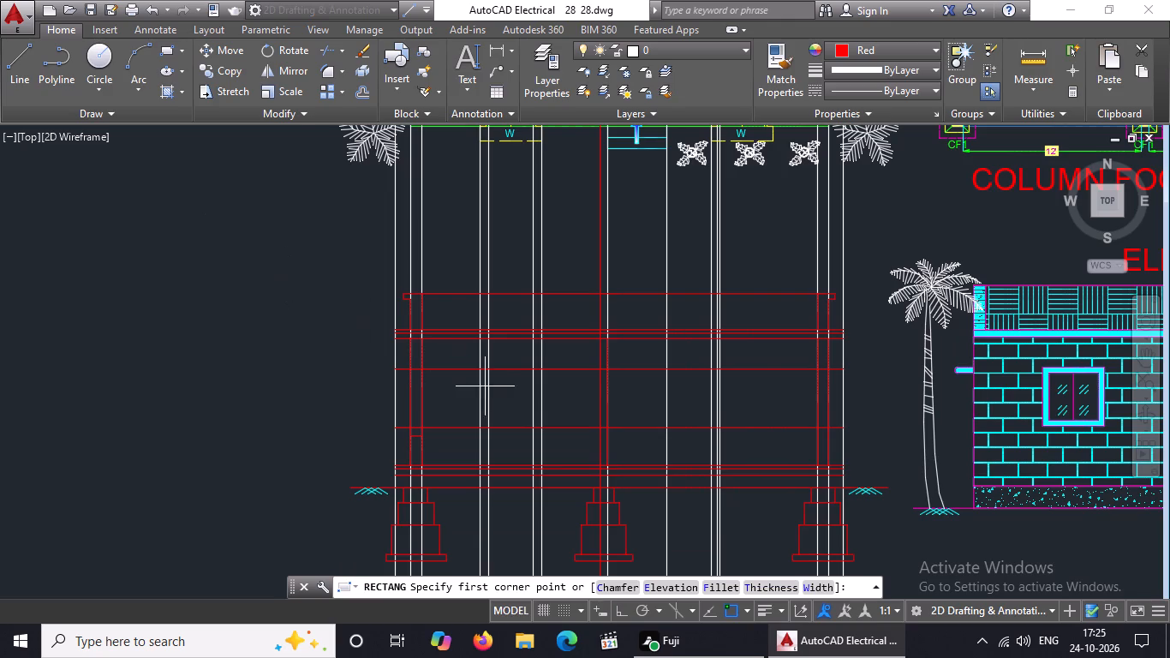
{"action": "scroll", "coordinate": [498, 392], "scroll_direction": "up", "scroll_amount": 2}
{"action": "left_click", "coordinate": [448, 336]}
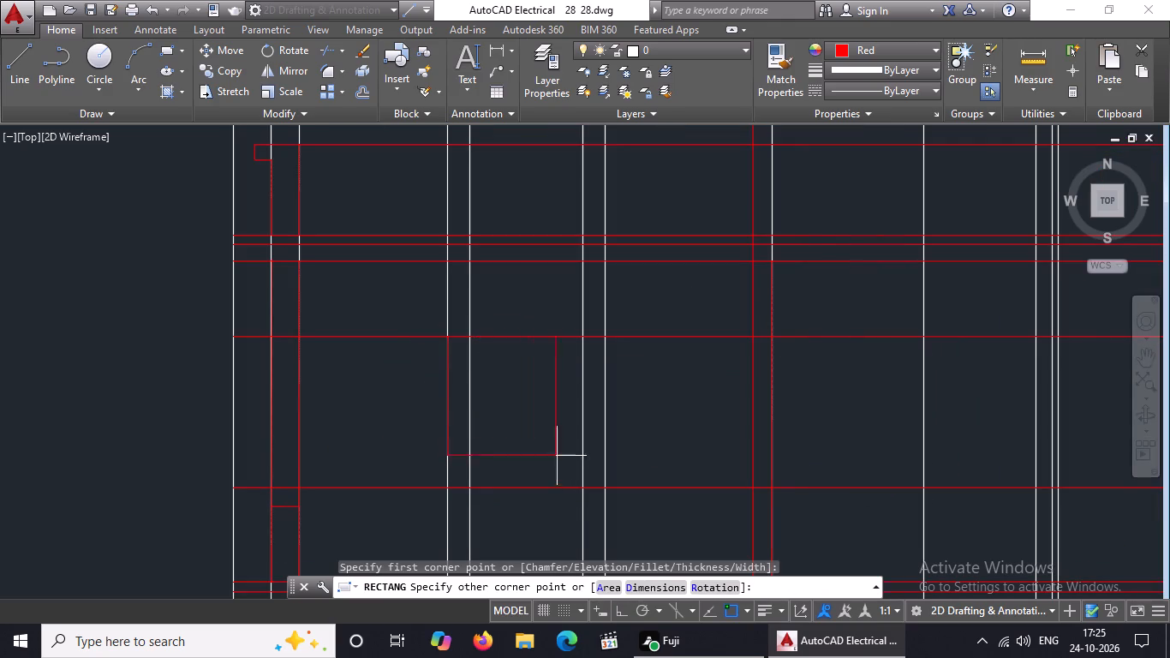
{"action": "left_click", "coordinate": [606, 488]}
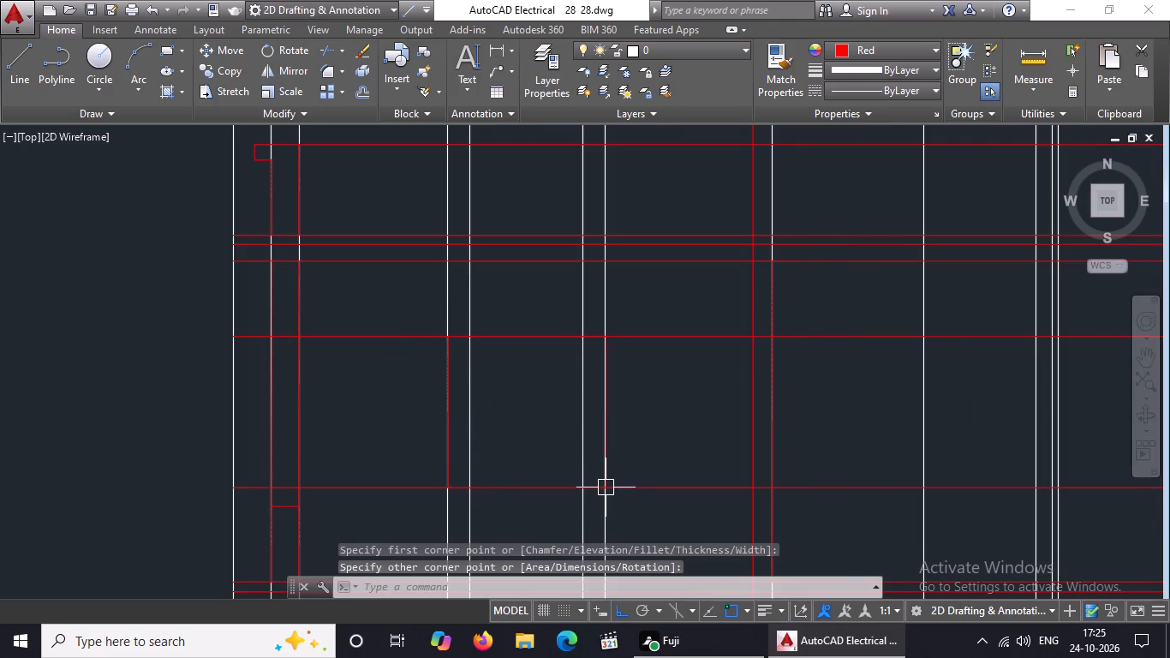
{"action": "scroll", "coordinate": [606, 488], "scroll_direction": "down", "scroll_amount": 3}
{"action": "key", "text": "Escape"}
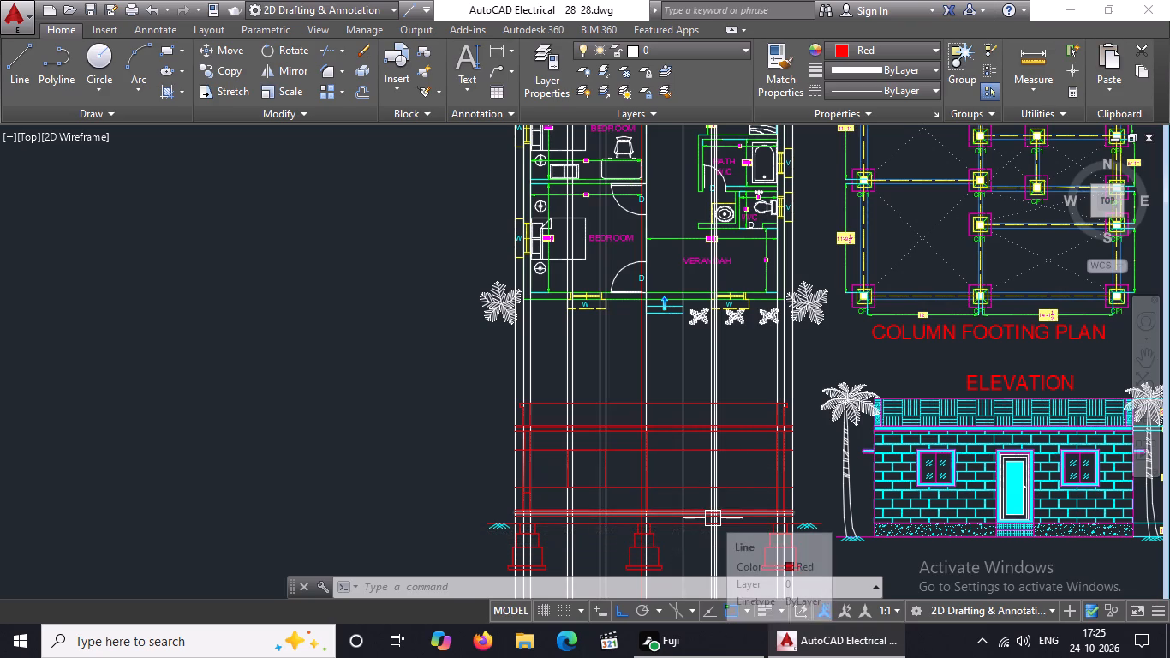
Add vertical construction lines through the right front window's right inner jamb edge and the right end of its sunshade in the plan.
{"action": "scroll", "coordinate": [602, 494], "scroll_direction": "up", "scroll_amount": 1}
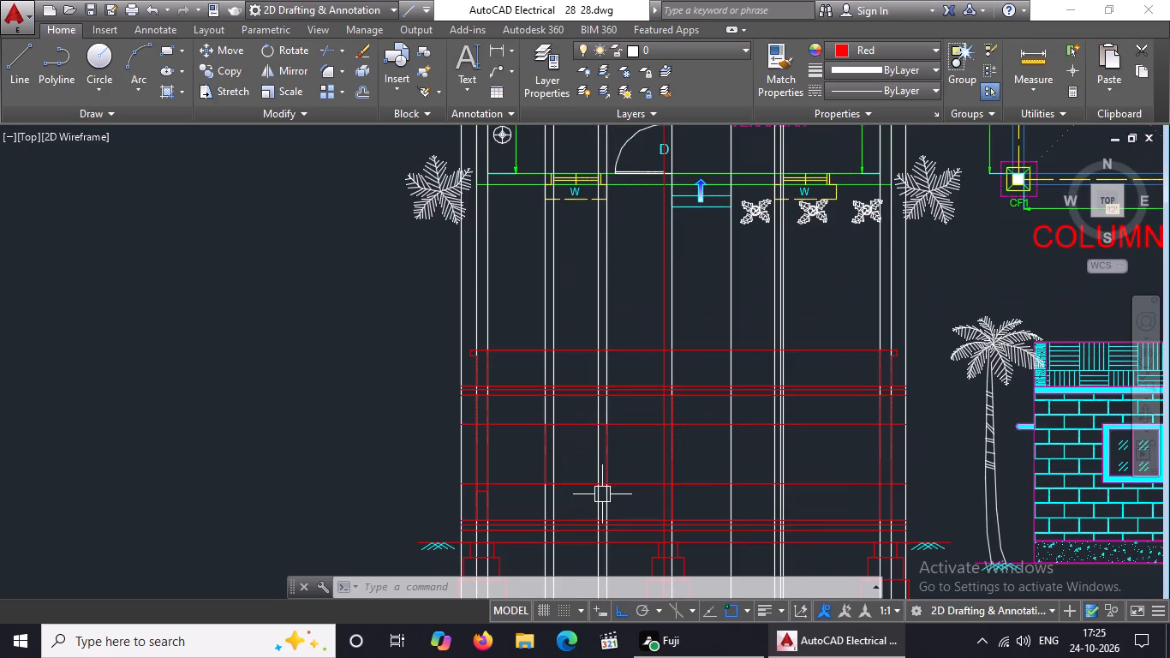
{"action": "scroll", "coordinate": [727, 489], "scroll_direction": "down", "scroll_amount": 1}
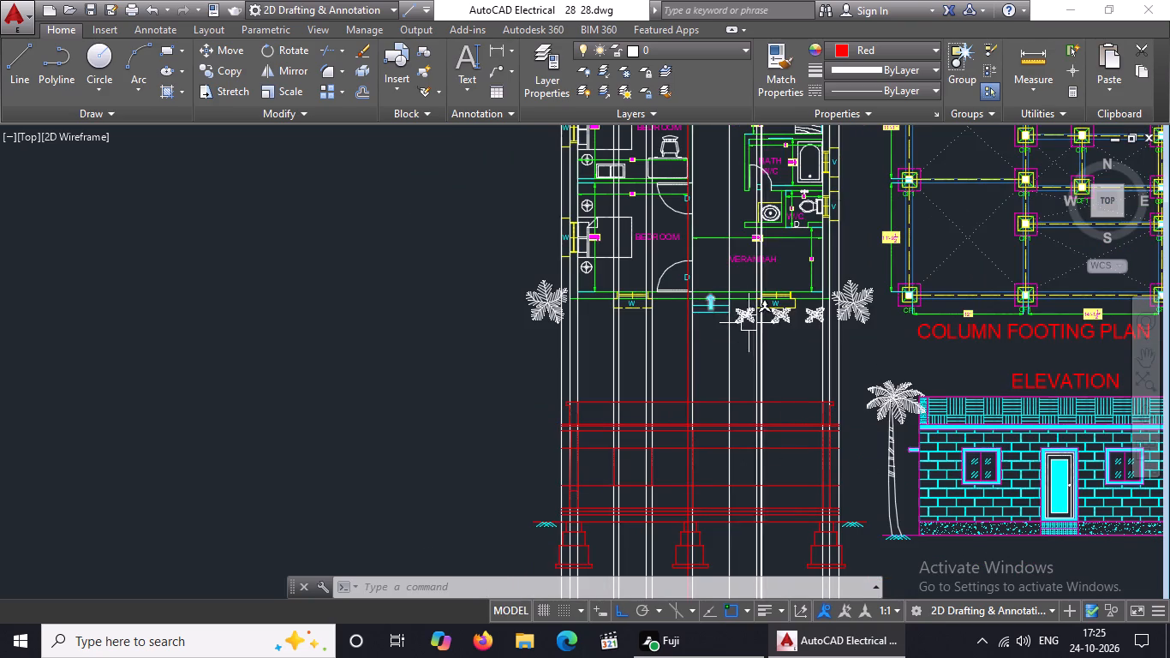
{"action": "scroll", "coordinate": [757, 344], "scroll_direction": "up", "scroll_amount": 1}
{"action": "key", "text": "Escape"}
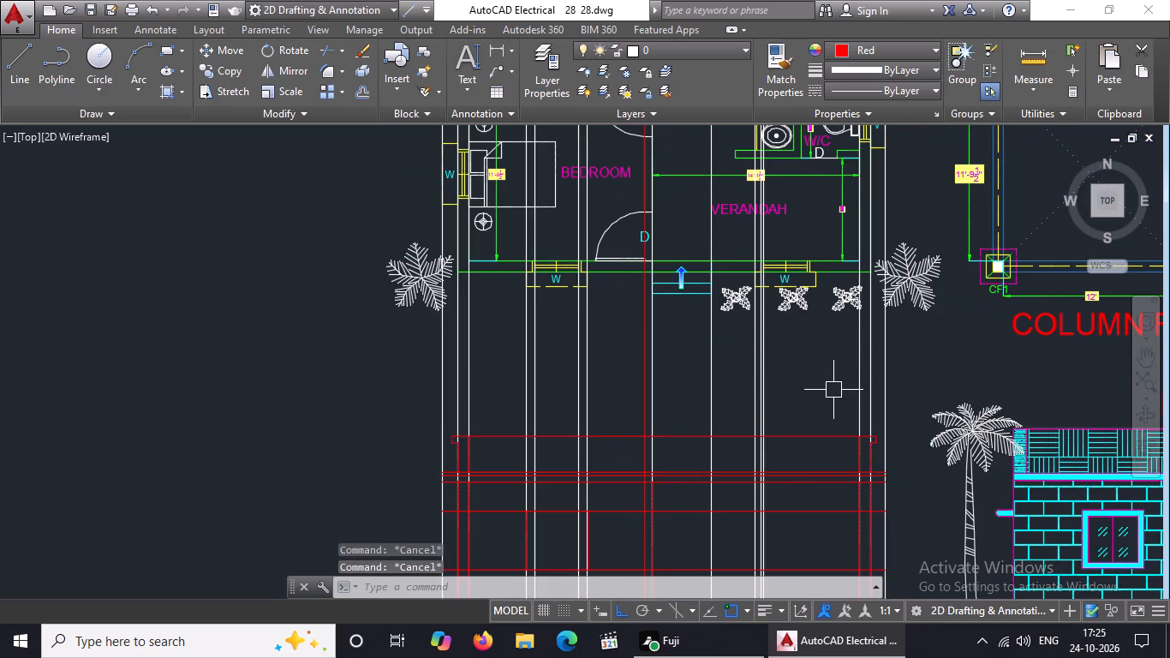
{"action": "key", "text": "x"}
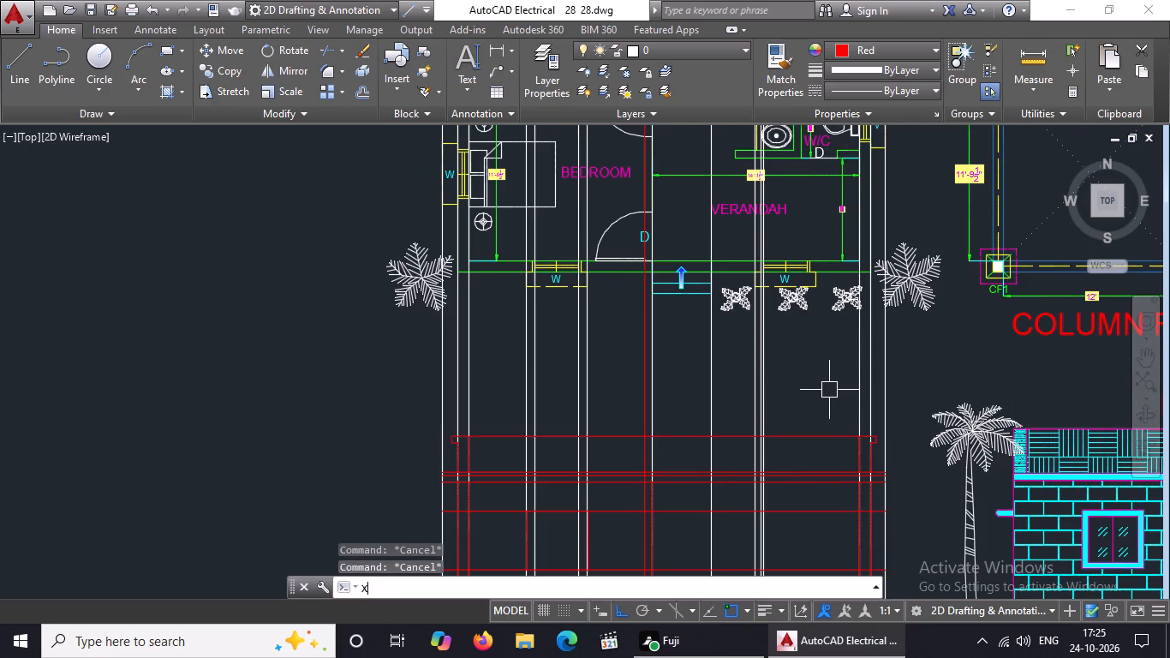
{"action": "key", "text": "l"}
{"action": "key", "text": "space"}
{"action": "type", "text": "V"}
{"action": "key", "text": "space"}
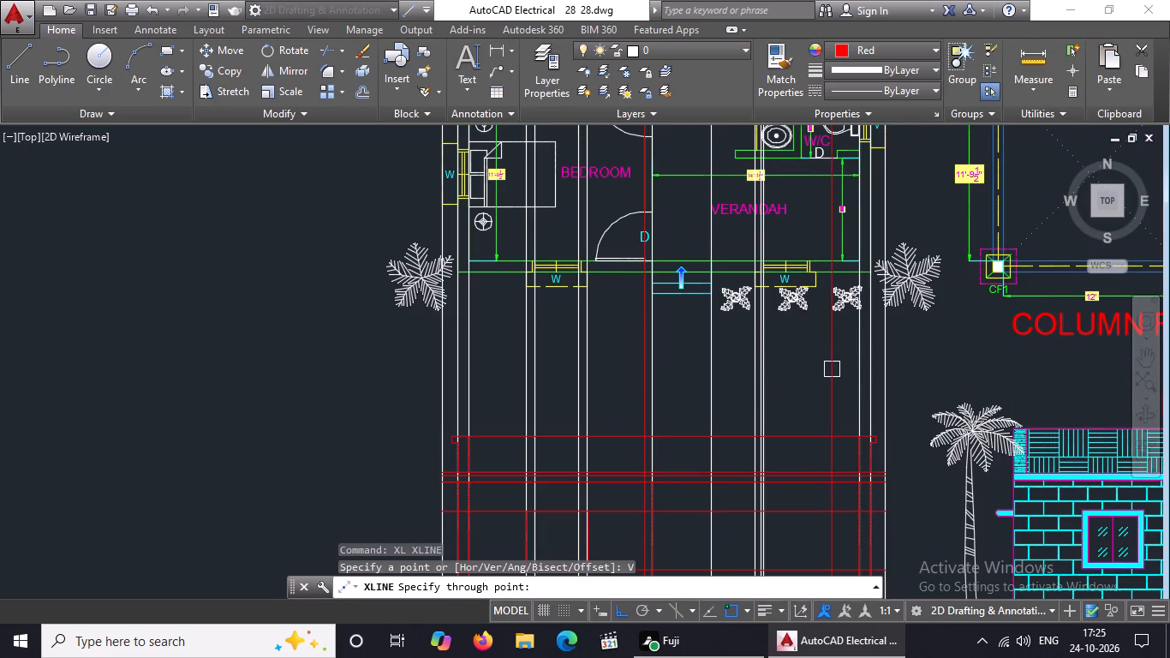
{"action": "scroll", "coordinate": [817, 302], "scroll_direction": "up", "scroll_amount": 2}
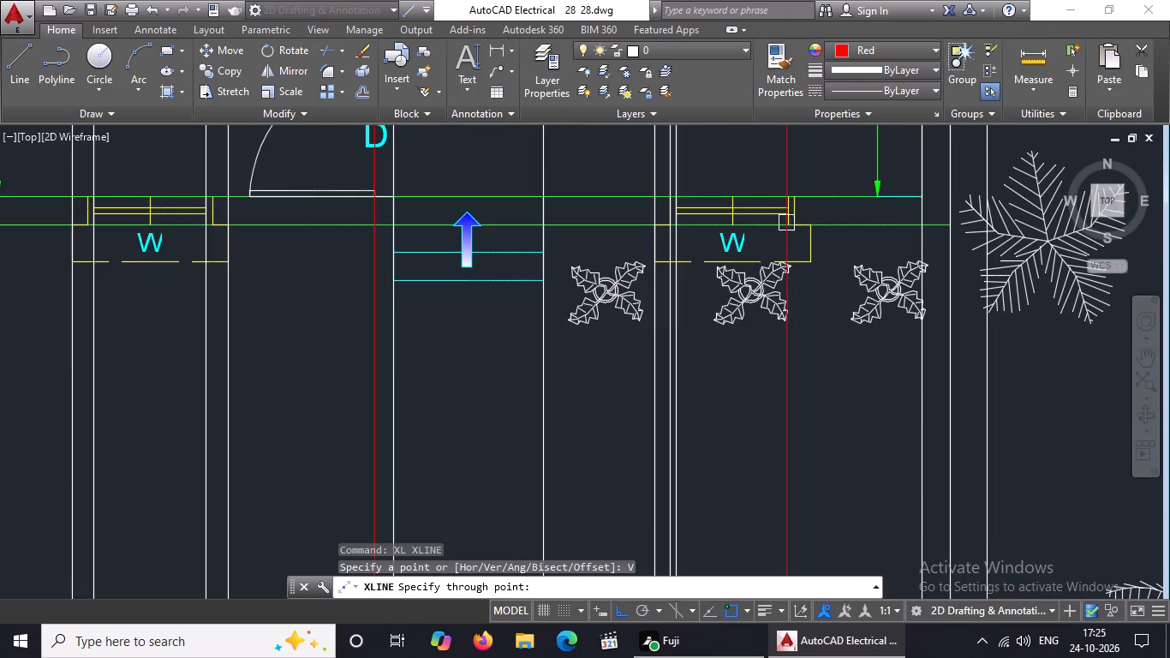
{"action": "scroll", "coordinate": [792, 221], "scroll_direction": "up", "scroll_amount": 2}
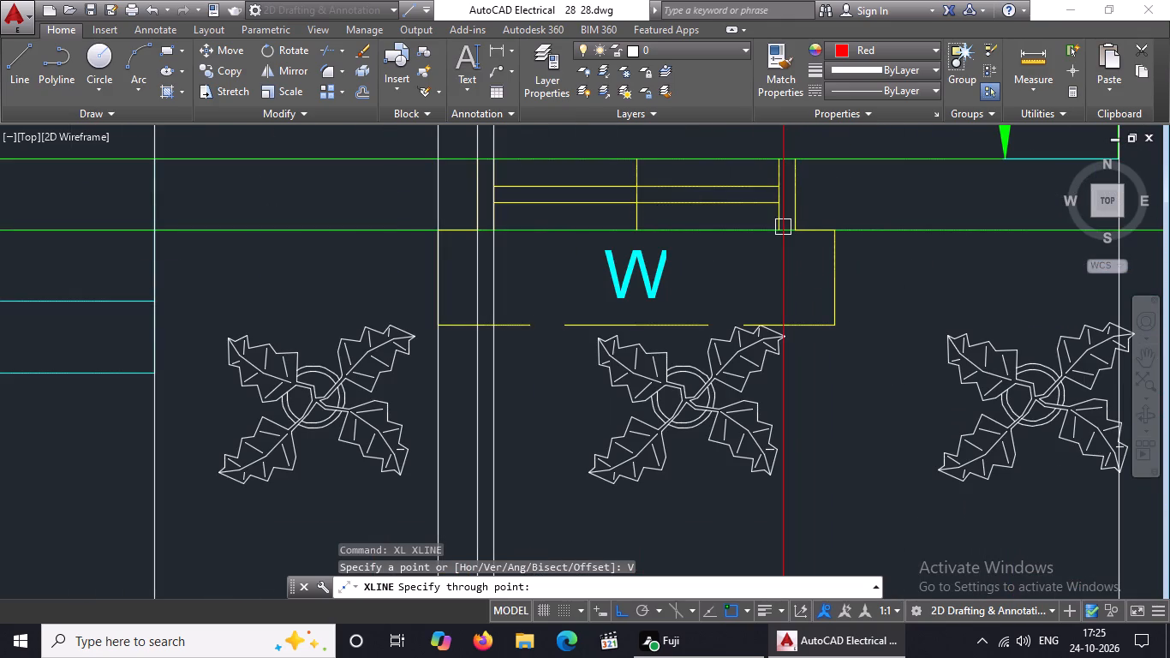
{"action": "left_click", "coordinate": [778, 229]}
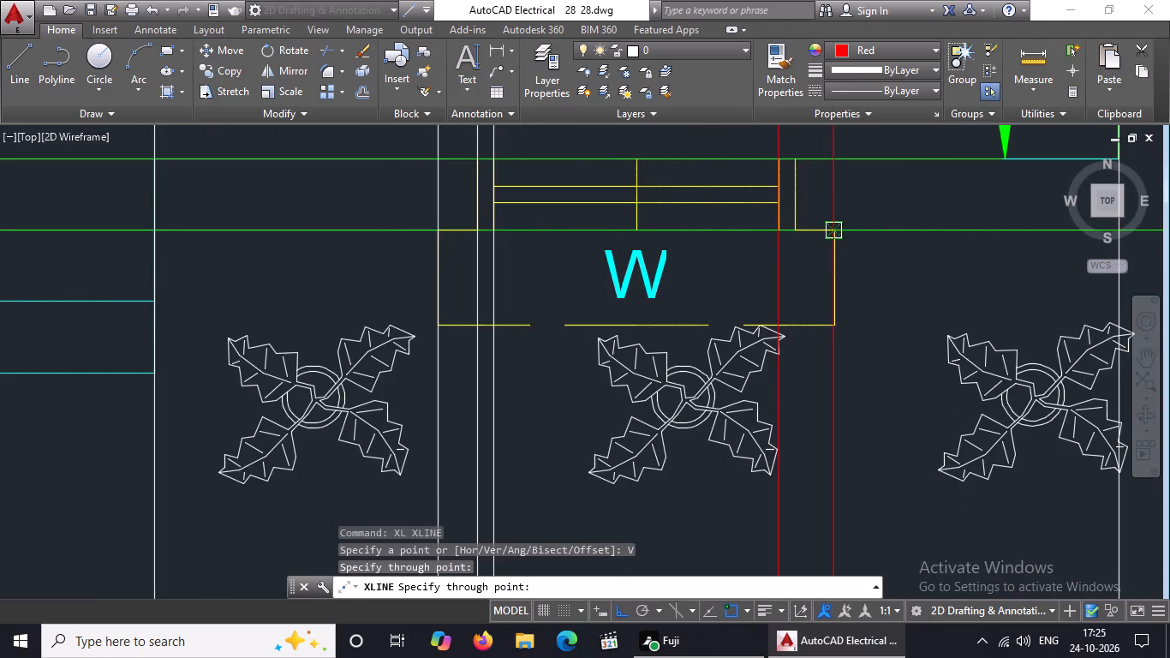
{"action": "left_click", "coordinate": [836, 233]}
{"action": "scroll", "coordinate": [845, 241], "scroll_direction": "down", "scroll_amount": 2}
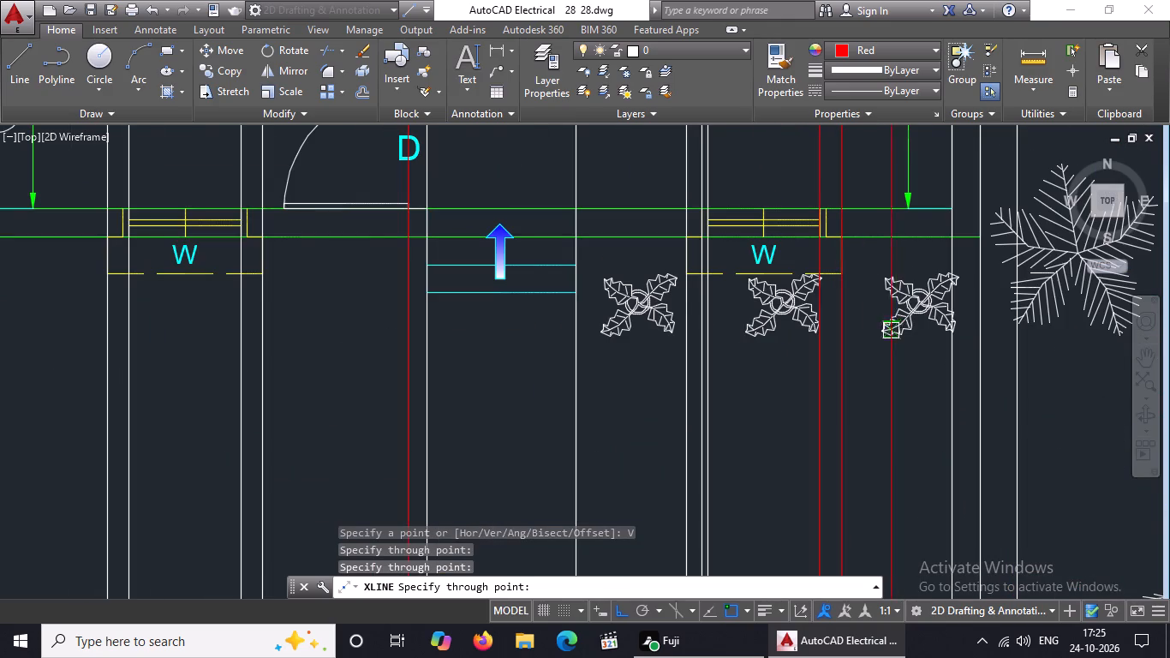
{"action": "key", "text": "Escape"}
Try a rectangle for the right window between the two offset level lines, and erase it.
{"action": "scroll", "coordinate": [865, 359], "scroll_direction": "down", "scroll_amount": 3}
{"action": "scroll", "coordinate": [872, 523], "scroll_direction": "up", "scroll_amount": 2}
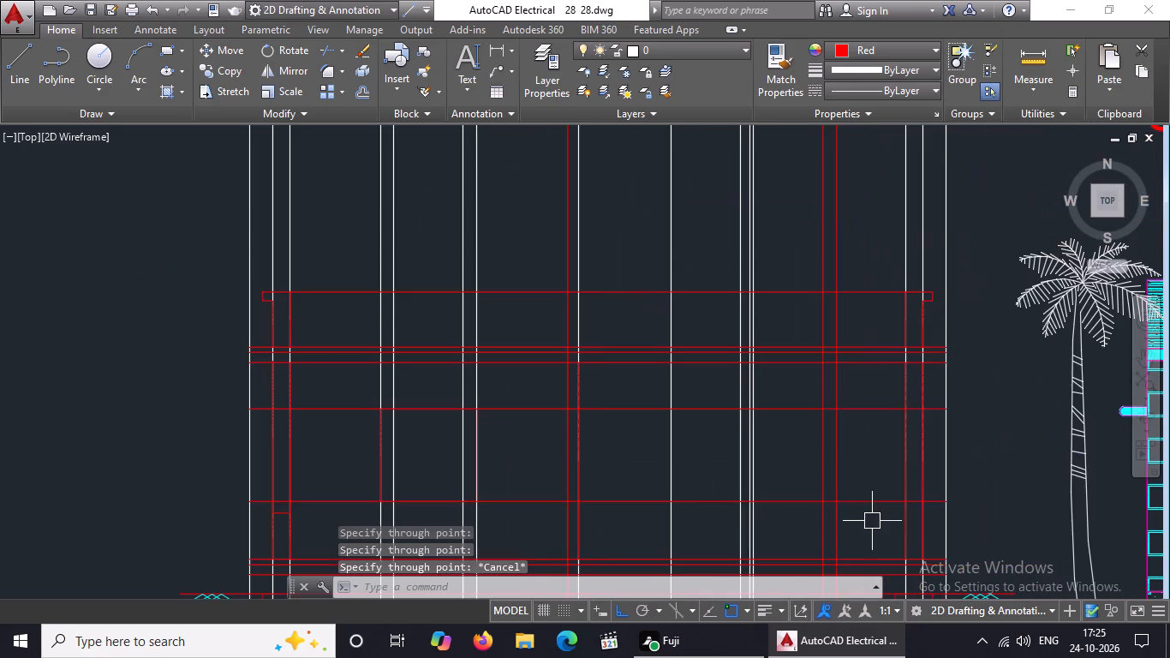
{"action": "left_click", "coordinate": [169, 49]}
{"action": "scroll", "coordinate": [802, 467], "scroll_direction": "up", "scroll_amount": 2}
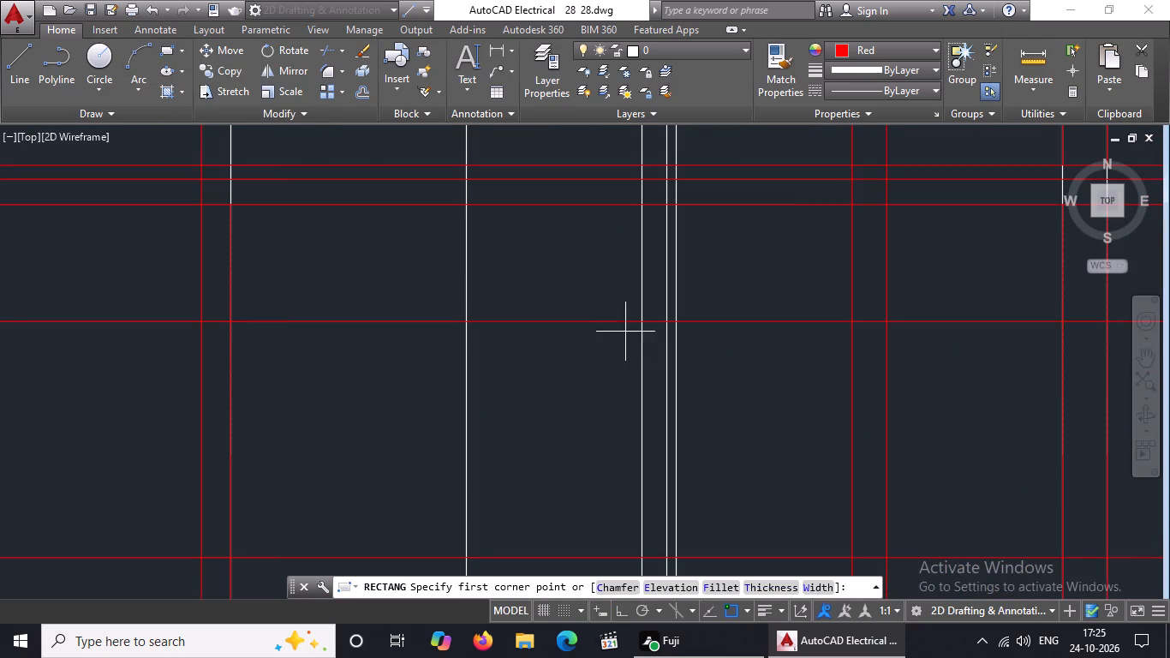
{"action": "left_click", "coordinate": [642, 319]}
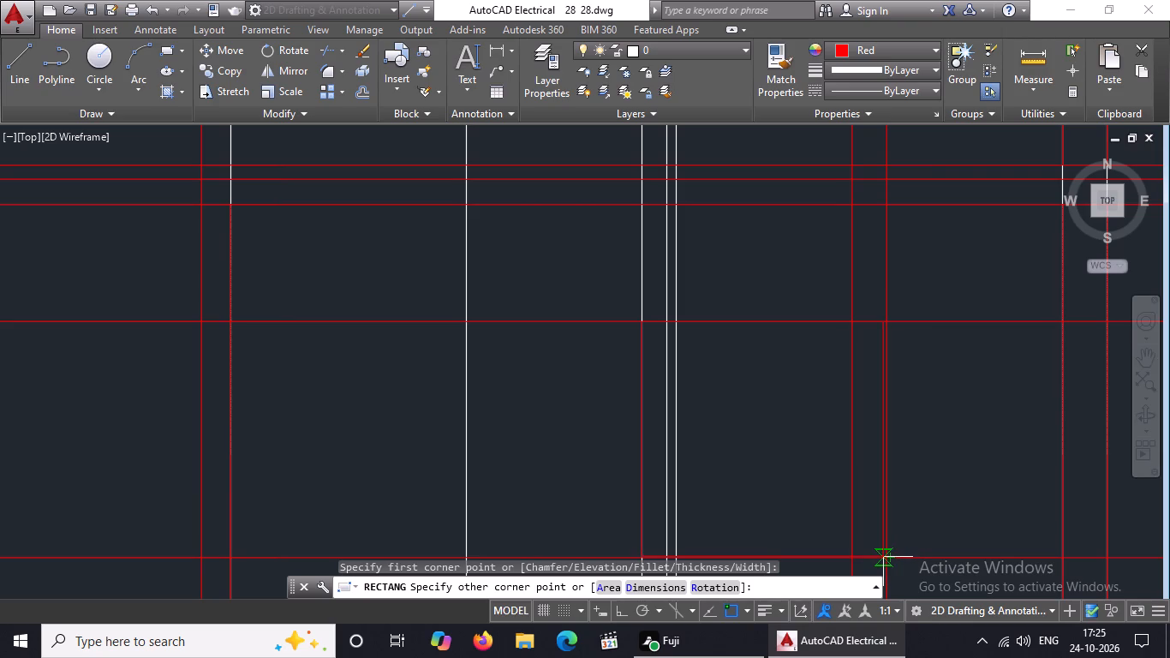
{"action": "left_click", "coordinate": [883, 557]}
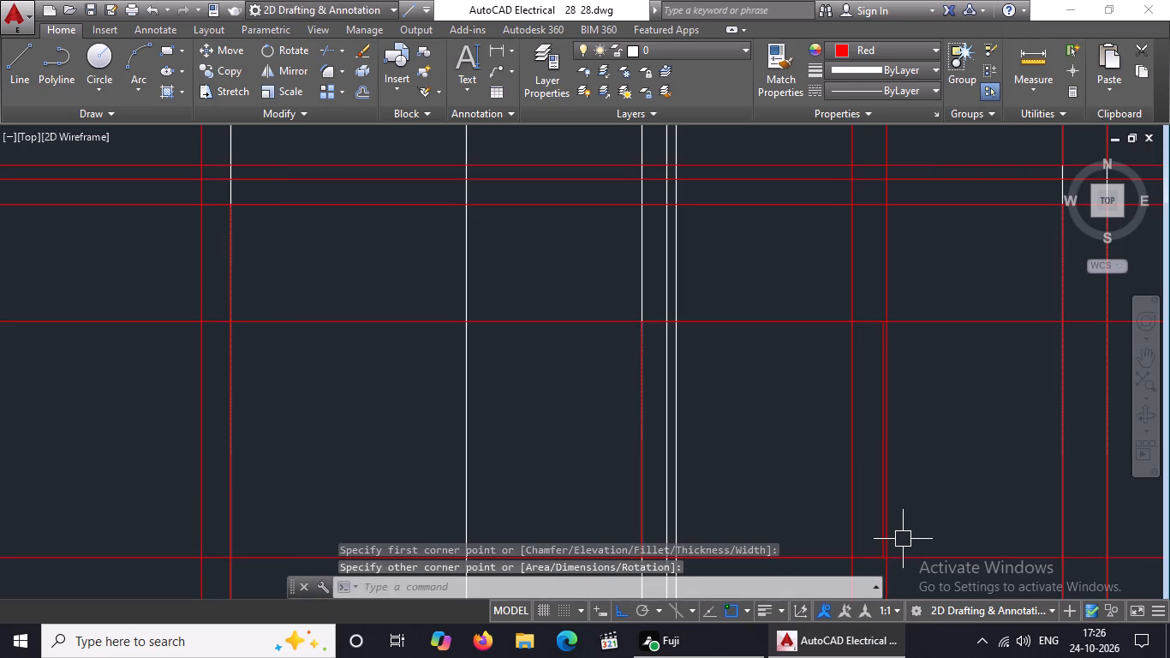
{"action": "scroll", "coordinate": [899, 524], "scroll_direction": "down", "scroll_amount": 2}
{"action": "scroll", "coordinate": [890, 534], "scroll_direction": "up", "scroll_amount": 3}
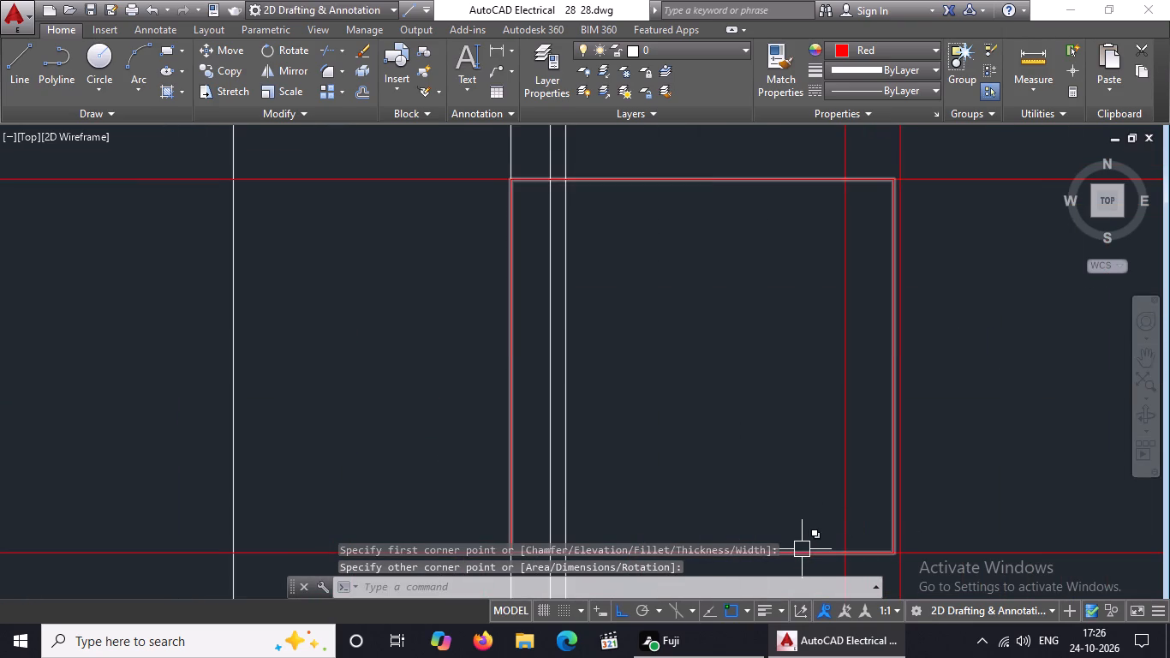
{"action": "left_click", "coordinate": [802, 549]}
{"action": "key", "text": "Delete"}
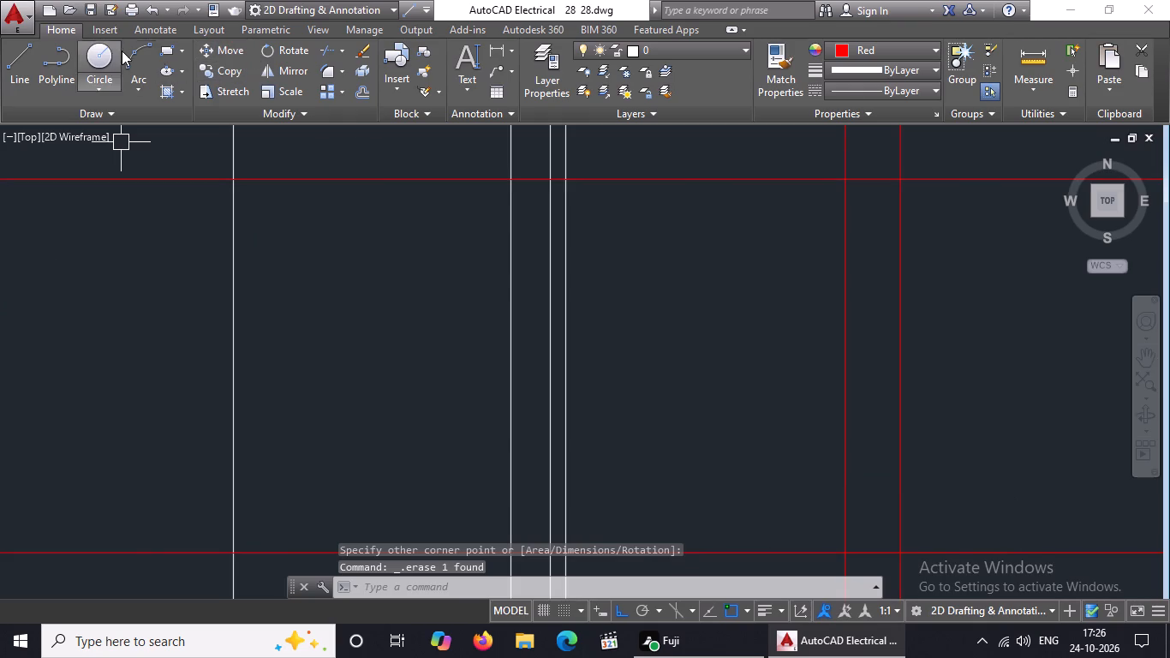
Draw the right window rectangle between the two offset level lines, from the sunshade's left projection line to its right construction line.
{"action": "left_click", "coordinate": [169, 46]}
{"action": "scroll", "coordinate": [815, 246], "scroll_direction": "down", "scroll_amount": 2}
{"action": "scroll", "coordinate": [815, 248], "scroll_direction": "up", "scroll_amount": 1}
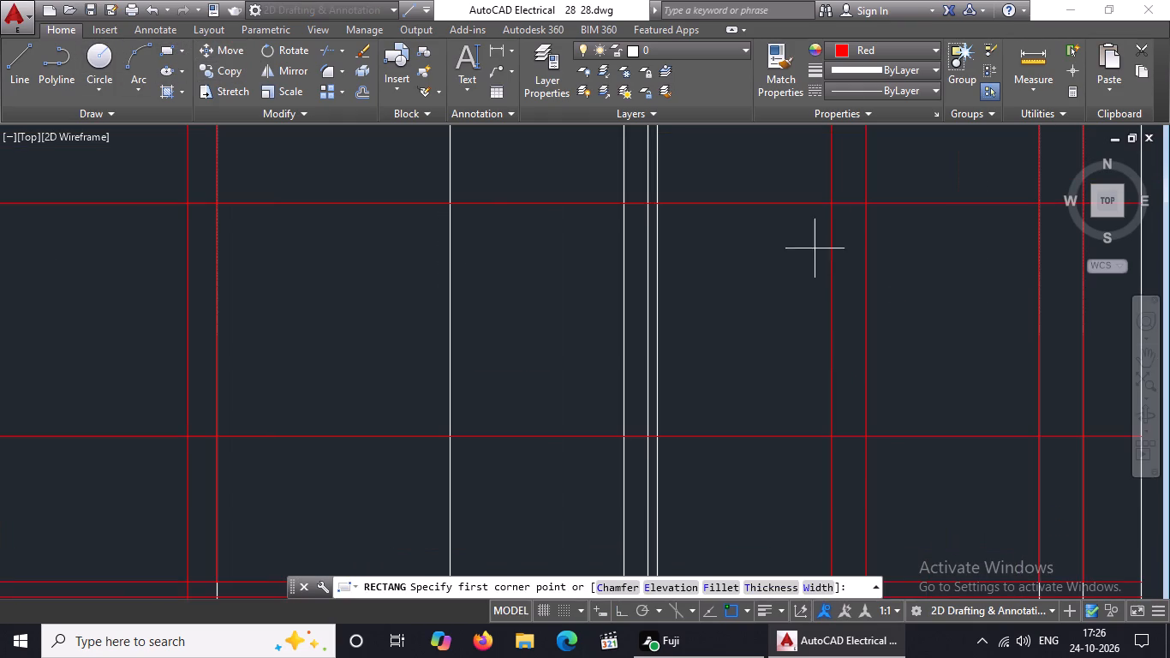
{"action": "left_click", "coordinate": [623, 206]}
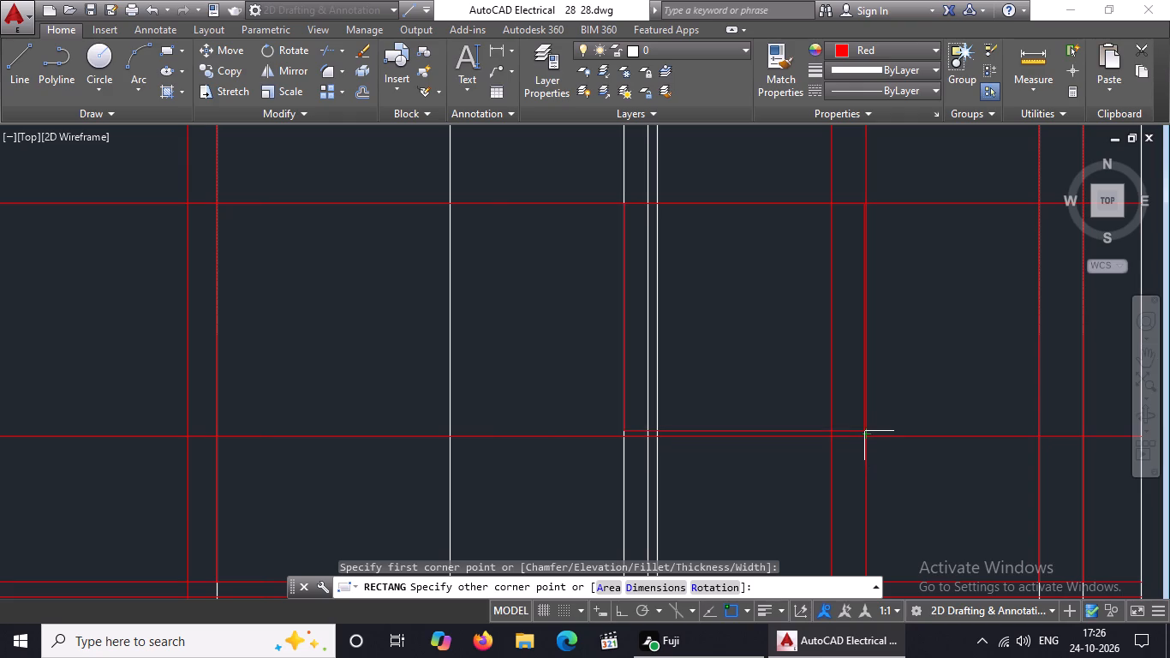
{"action": "scroll", "coordinate": [864, 436], "scroll_direction": "up", "scroll_amount": 3}
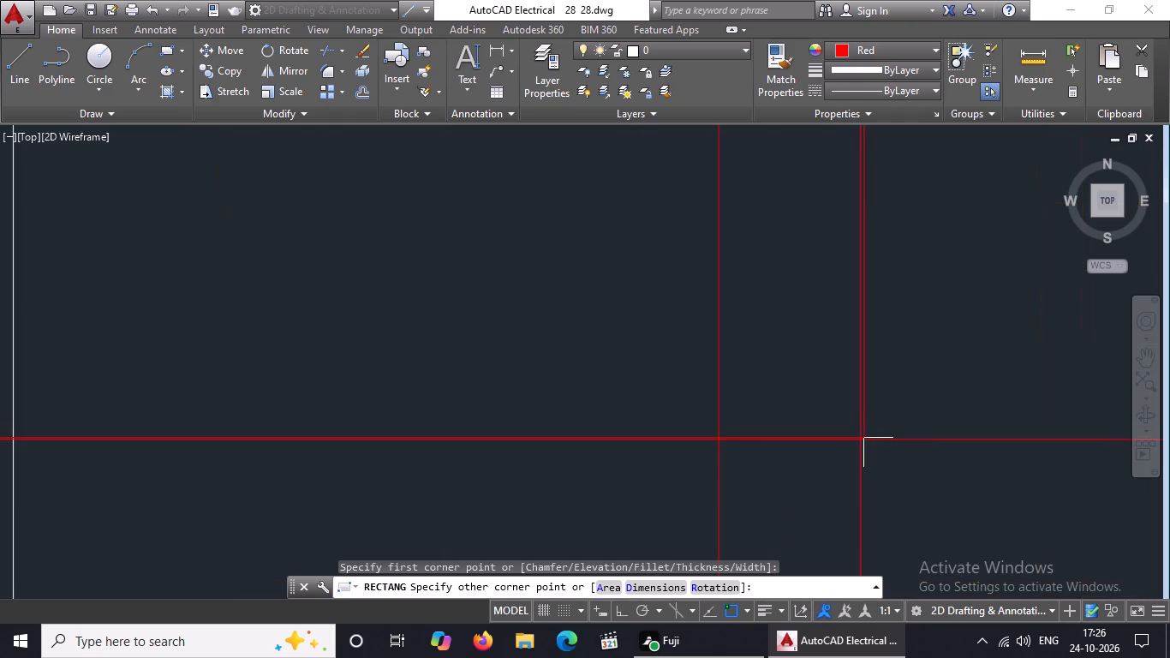
{"action": "left_click", "coordinate": [863, 439]}
{"action": "scroll", "coordinate": [864, 433], "scroll_direction": "down", "scroll_amount": 7}
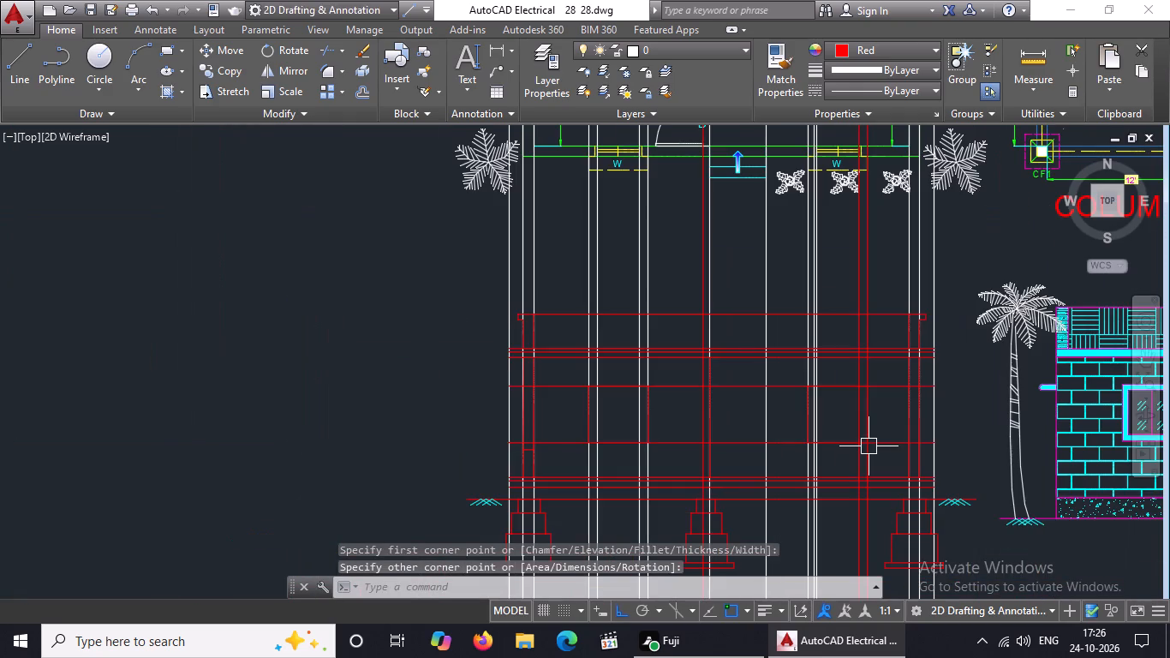
{"action": "key", "text": "Escape"}
Draw the entrance opening rectangle from the window-head level line down to the top floor line, between the entrance steps' projection lines.
{"action": "scroll", "coordinate": [643, 440], "scroll_direction": "up", "scroll_amount": 1}
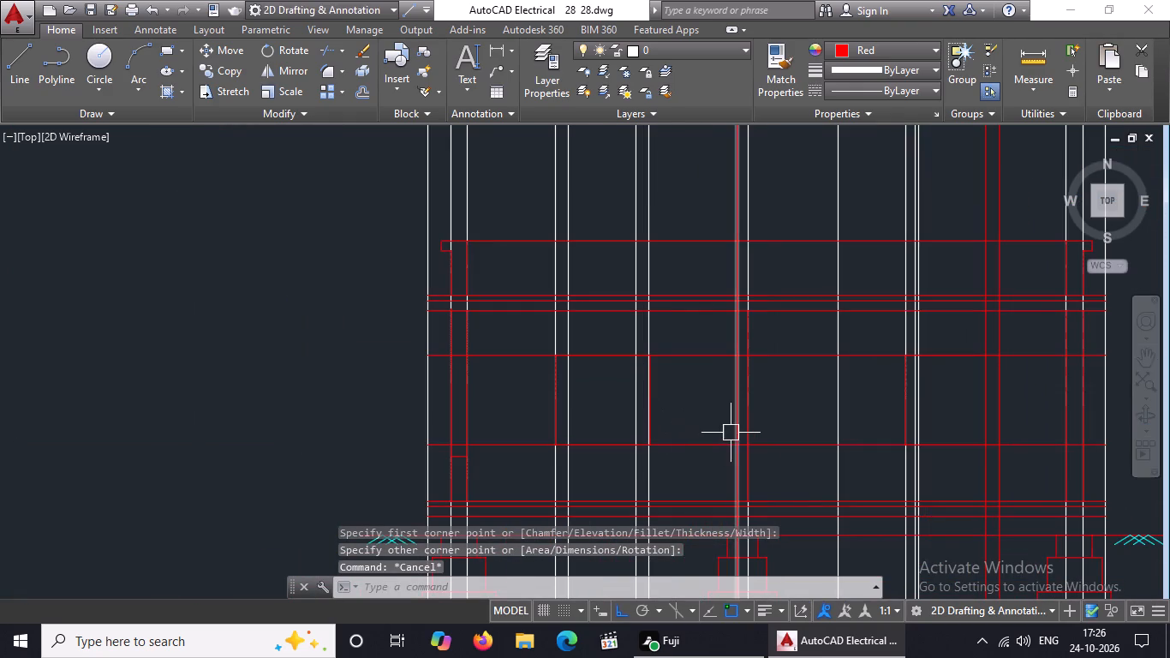
{"action": "left_click", "coordinate": [160, 47]}
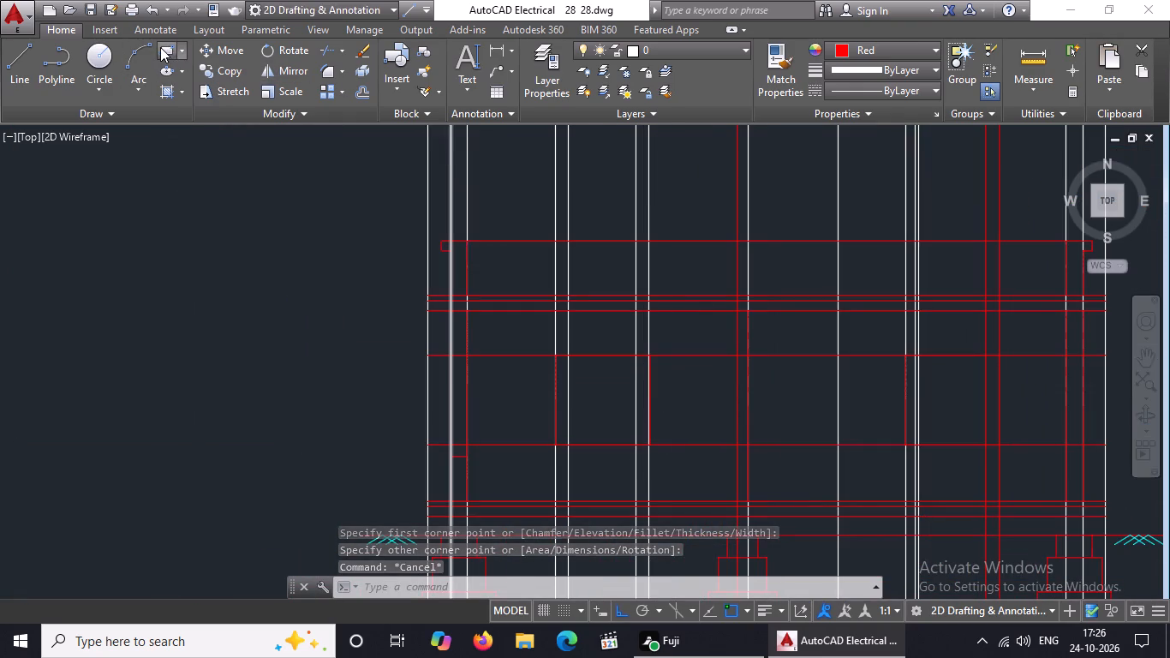
{"action": "scroll", "coordinate": [827, 407], "scroll_direction": "up", "scroll_amount": 2}
{"action": "scroll", "coordinate": [811, 399], "scroll_direction": "down", "scroll_amount": 2}
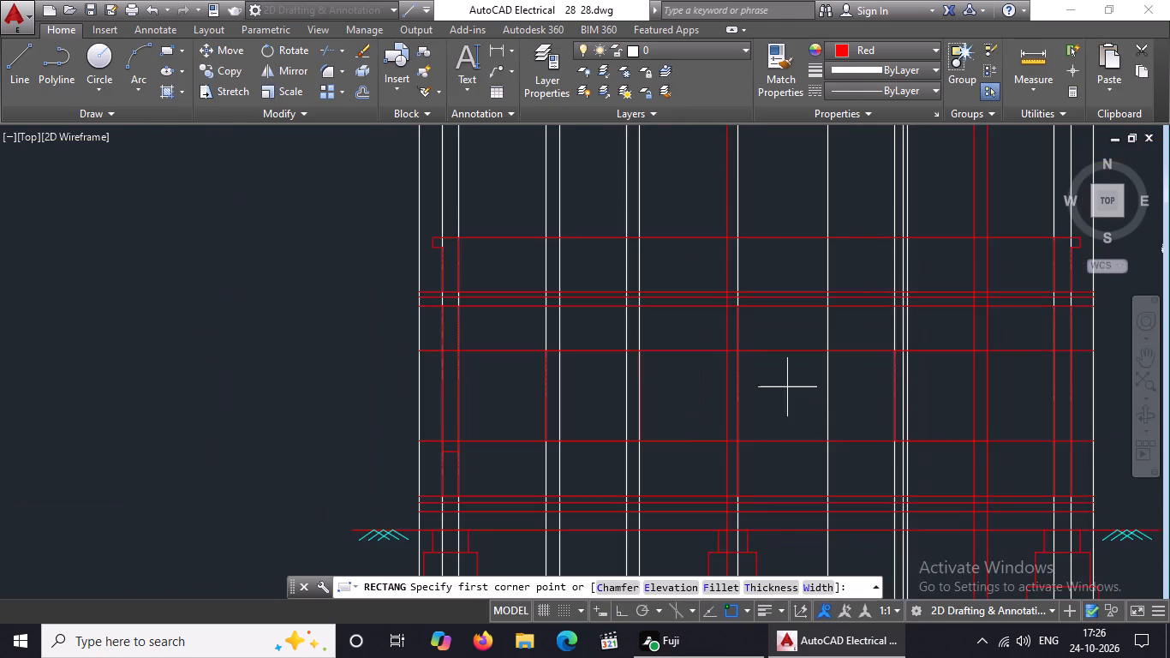
{"action": "scroll", "coordinate": [767, 369], "scroll_direction": "up", "scroll_amount": 2}
{"action": "left_click", "coordinate": [689, 326]}
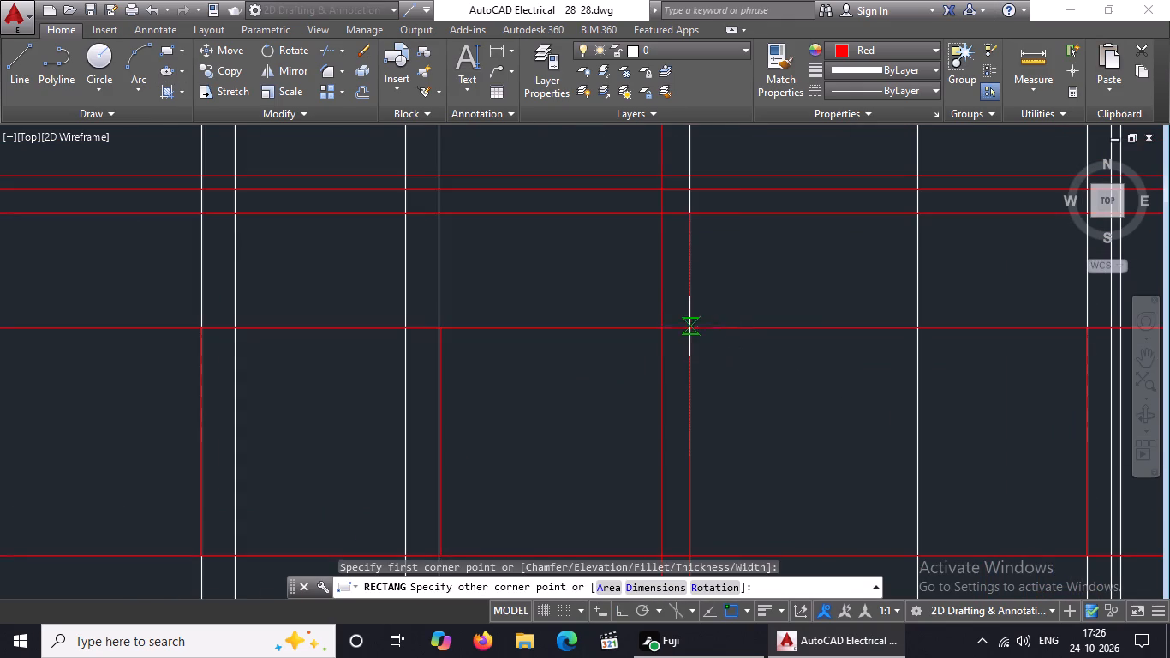
{"action": "scroll", "coordinate": [719, 366], "scroll_direction": "down", "scroll_amount": 1}
{"action": "scroll", "coordinate": [774, 425], "scroll_direction": "down", "scroll_amount": 3}
{"action": "scroll", "coordinate": [787, 452], "scroll_direction": "up", "scroll_amount": 3}
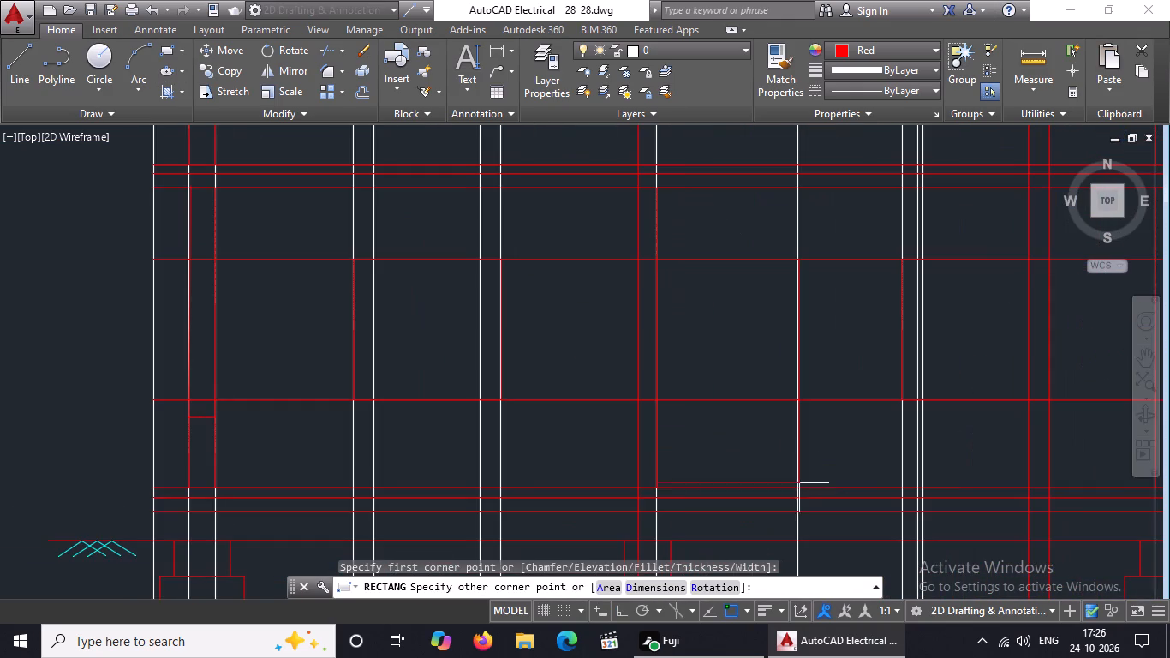
{"action": "left_click", "coordinate": [796, 490]}
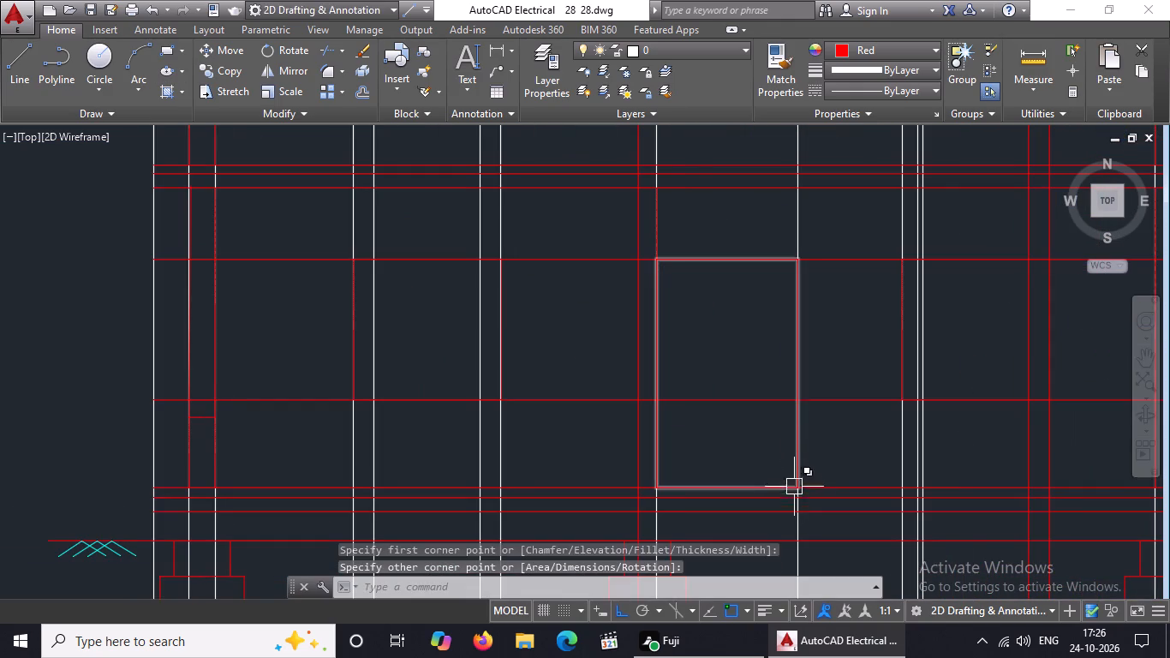
Erase all the vertical projection and construction lines running between the plan and the section.
{"action": "scroll", "coordinate": [786, 446], "scroll_direction": "down", "scroll_amount": 1}
{"action": "middle_click_drag", "start_coordinate": [780, 432], "coordinate": [511, 537]}
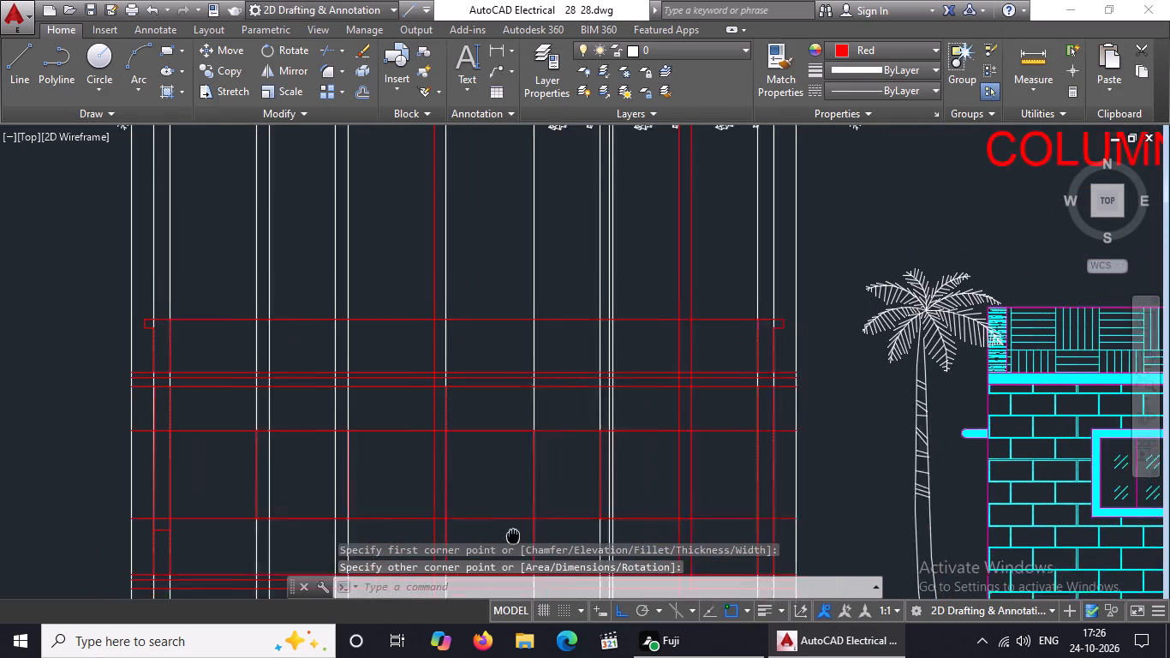
{"action": "middle_click_drag", "start_coordinate": [511, 537], "coordinate": [510, 538]}
{"action": "scroll", "coordinate": [589, 473], "scroll_direction": "down", "scroll_amount": 1}
{"action": "key", "text": "Escape"}
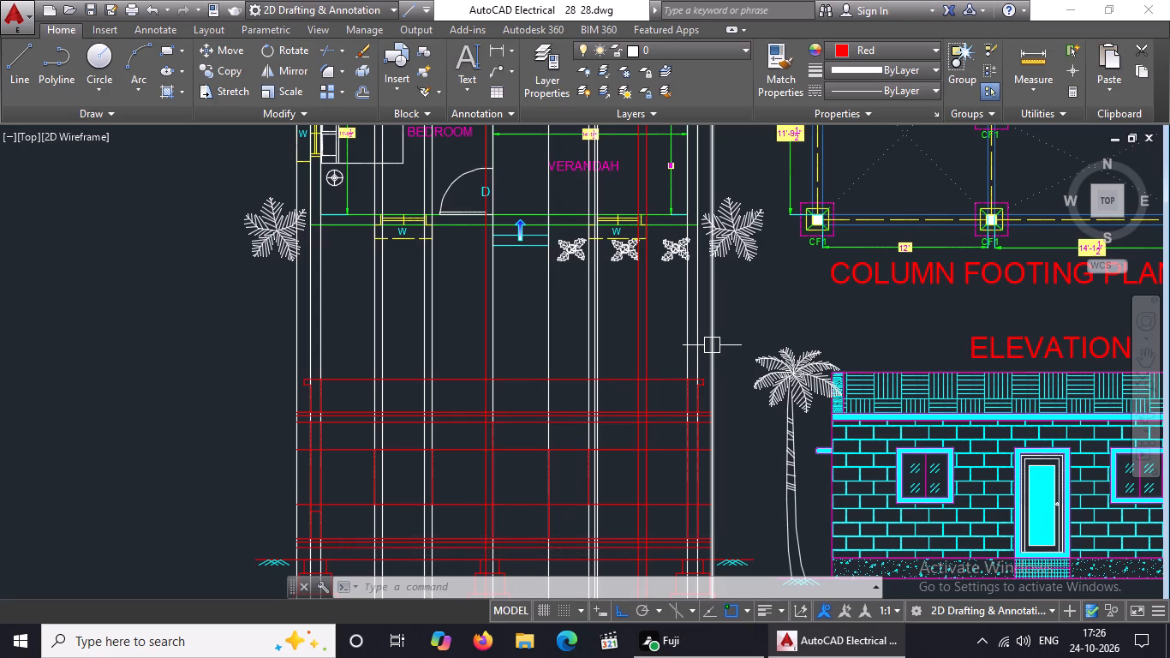
{"action": "left_click", "coordinate": [712, 344]}
{"action": "scroll", "coordinate": [712, 344], "scroll_direction": "down", "scroll_amount": 3}
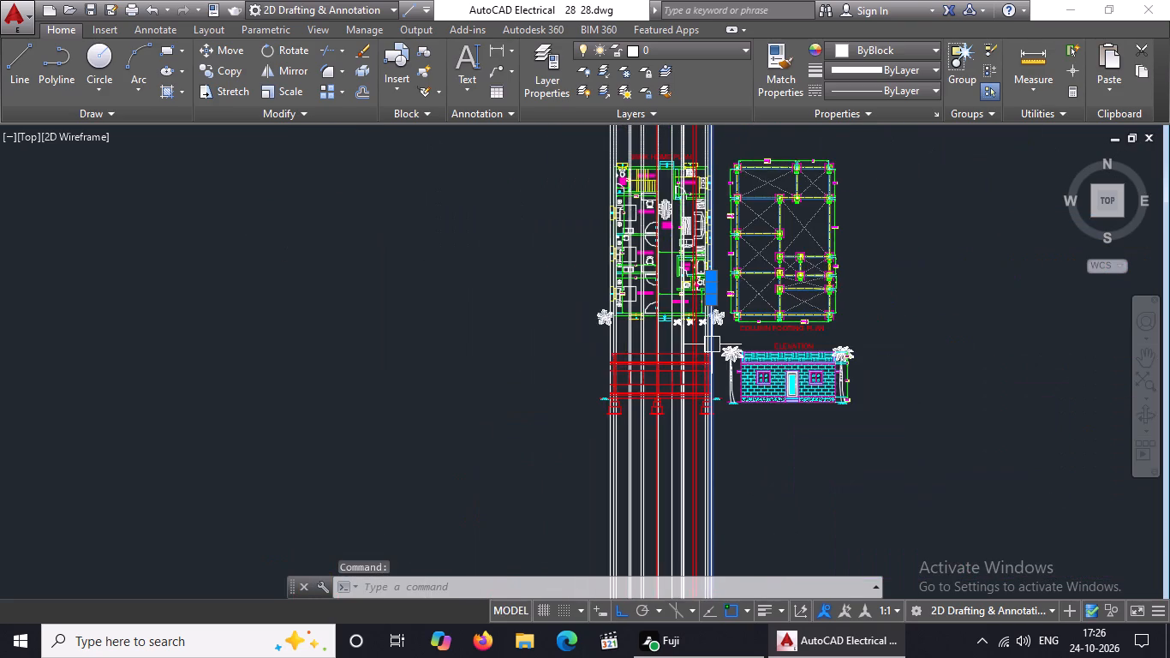
{"action": "scroll", "coordinate": [711, 342], "scroll_direction": "up", "scroll_amount": 4}
{"action": "left_click", "coordinate": [767, 325]}
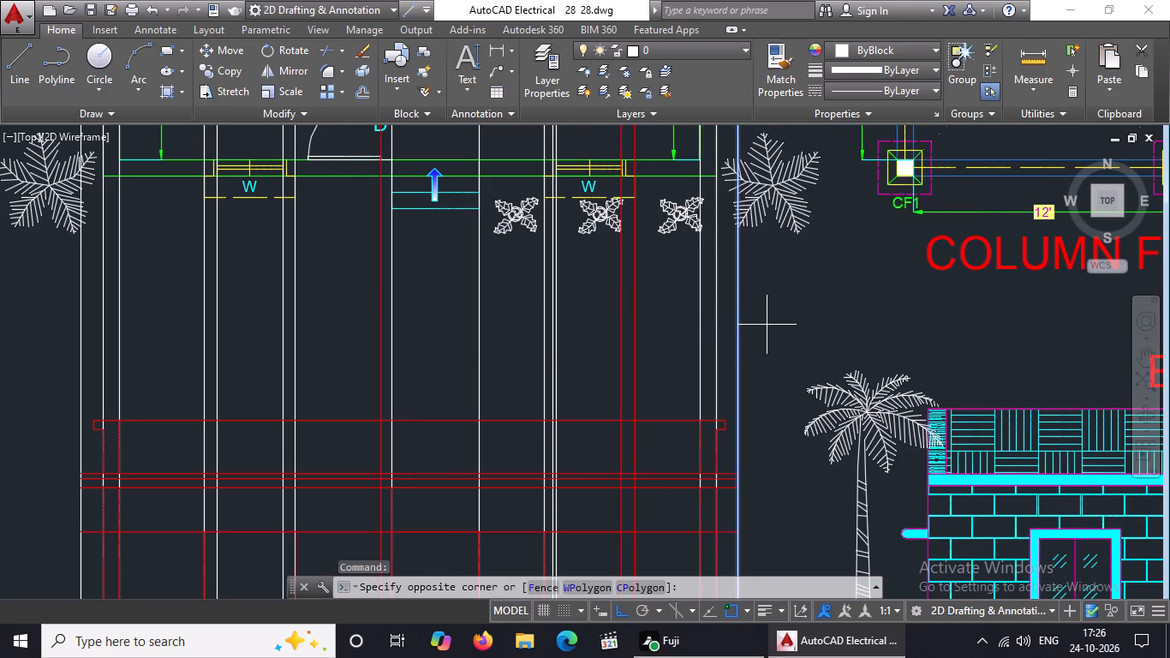
{"action": "left_click", "coordinate": [25, 365]}
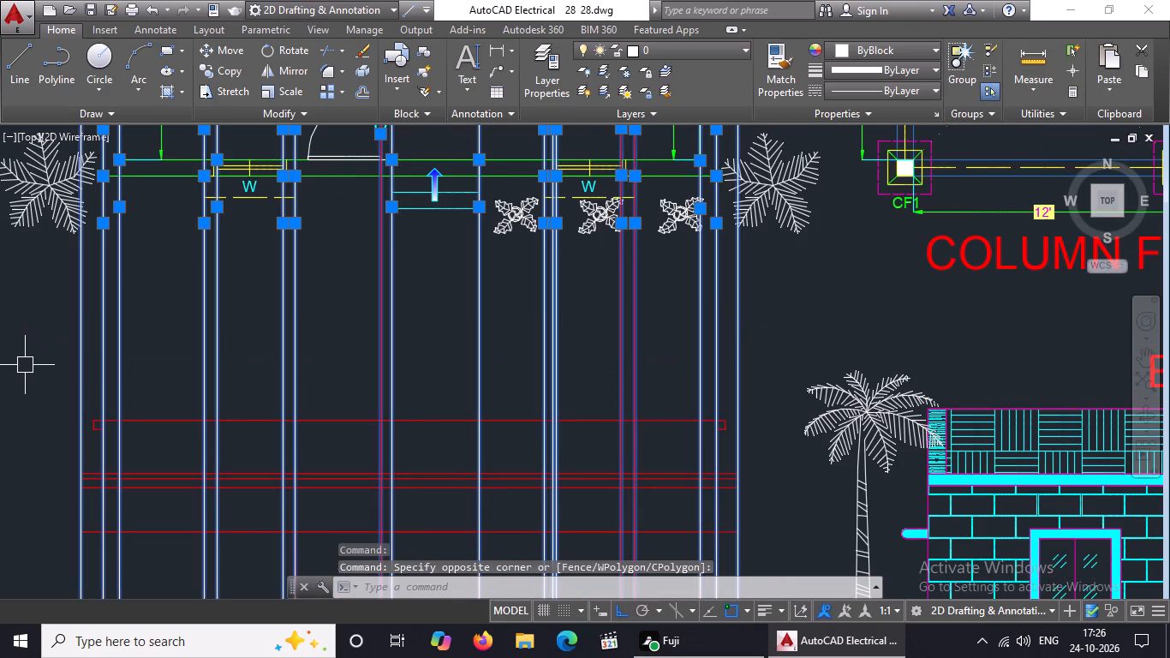
{"action": "key", "text": "Delete"}
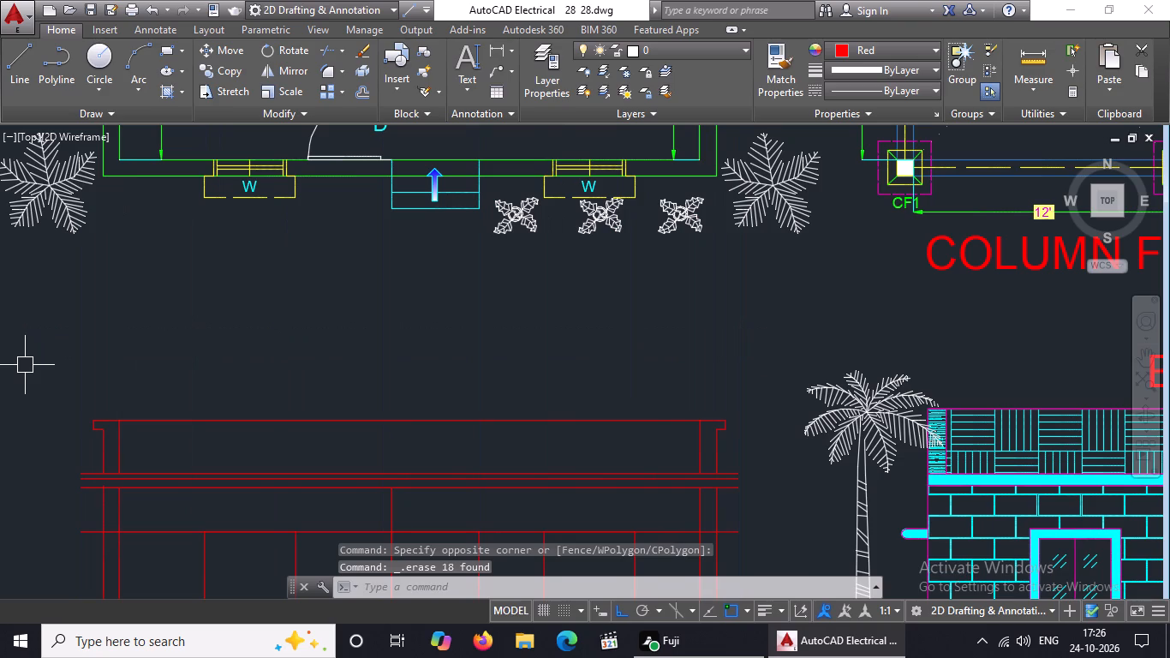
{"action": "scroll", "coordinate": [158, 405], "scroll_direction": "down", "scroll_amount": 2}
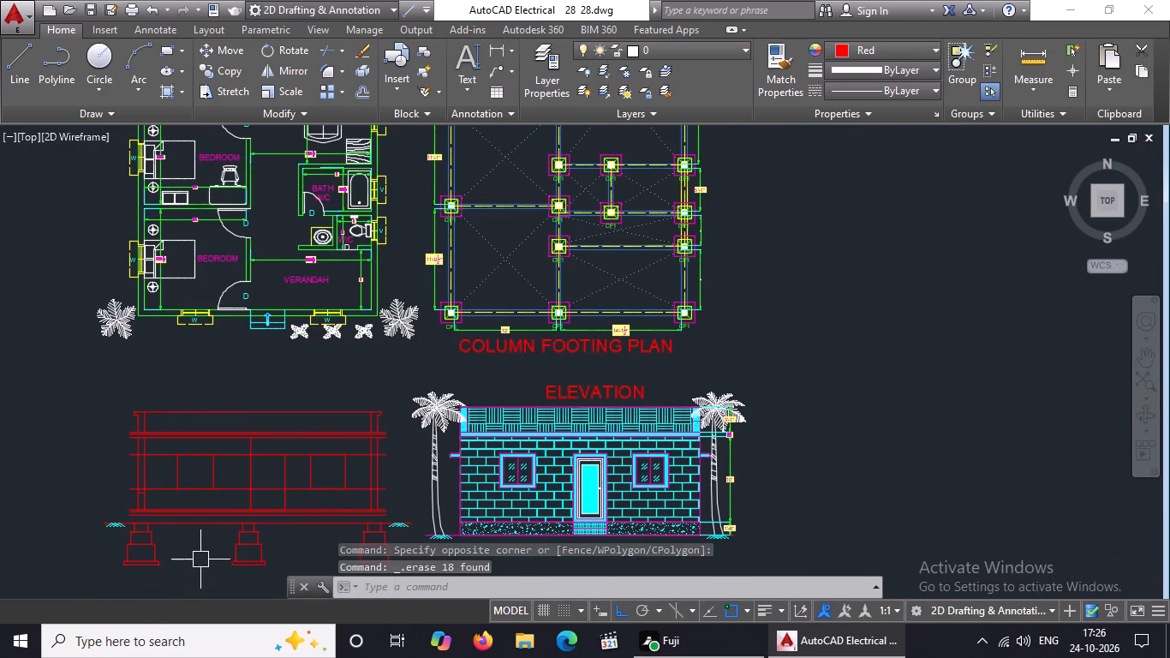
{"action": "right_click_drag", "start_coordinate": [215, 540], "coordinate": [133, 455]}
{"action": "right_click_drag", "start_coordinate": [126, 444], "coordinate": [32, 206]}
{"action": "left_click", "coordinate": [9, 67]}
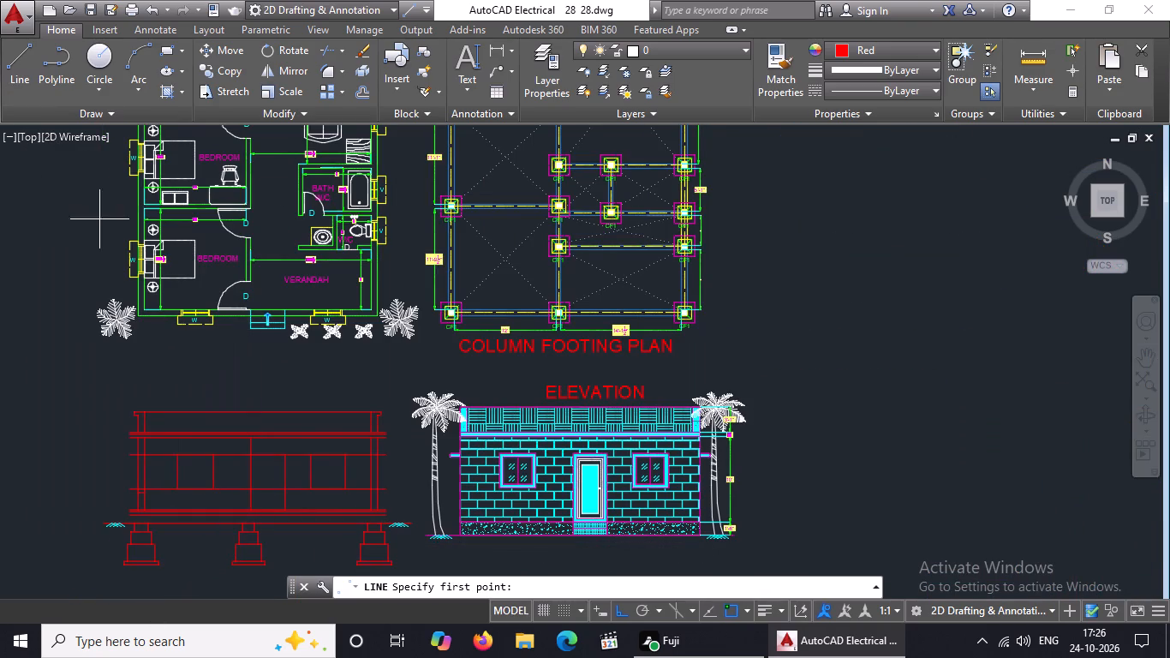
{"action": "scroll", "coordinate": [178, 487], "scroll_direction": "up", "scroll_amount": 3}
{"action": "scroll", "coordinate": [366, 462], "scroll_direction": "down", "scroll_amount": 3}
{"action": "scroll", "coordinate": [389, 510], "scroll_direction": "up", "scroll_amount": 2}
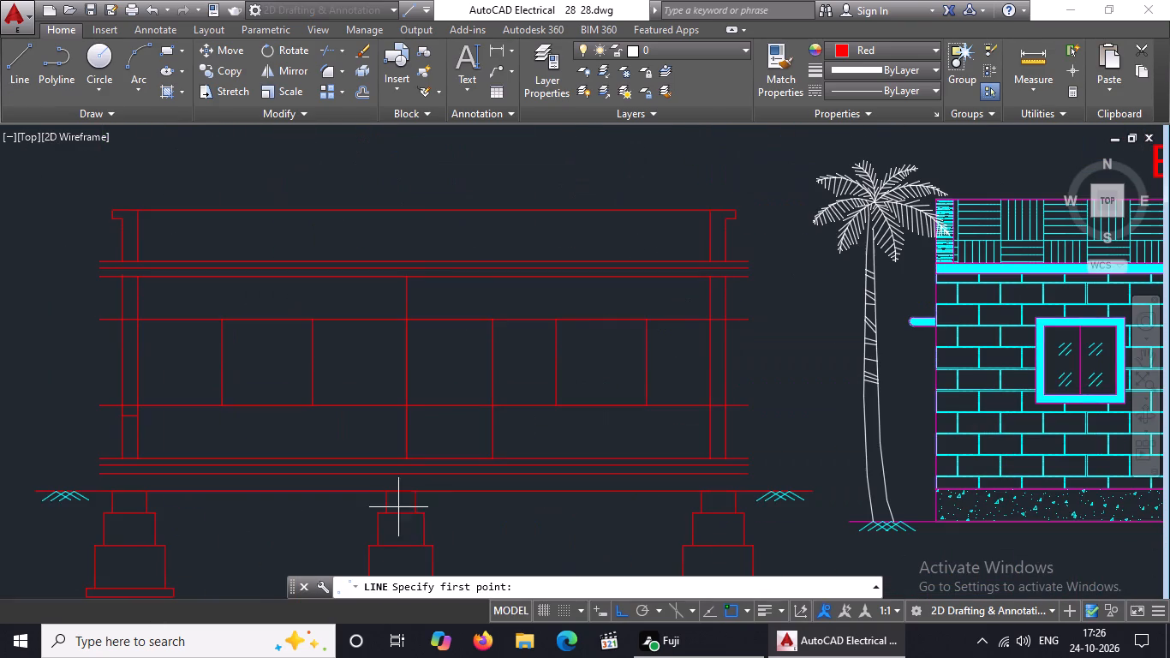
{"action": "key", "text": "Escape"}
Offset the middle wall's vertical line 6" to the left to give the wall its thickness.
{"action": "key", "text": "o"}
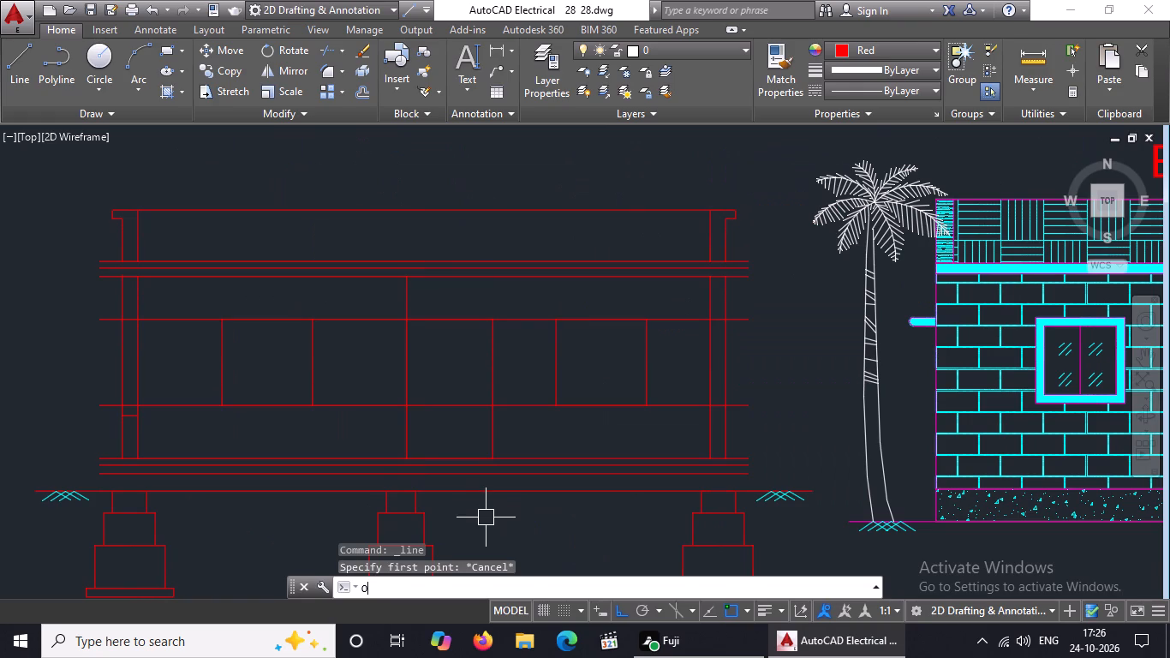
{"action": "key", "text": "Return"}
{"action": "type", "text": "6\""}
{"action": "key", "text": "Return"}
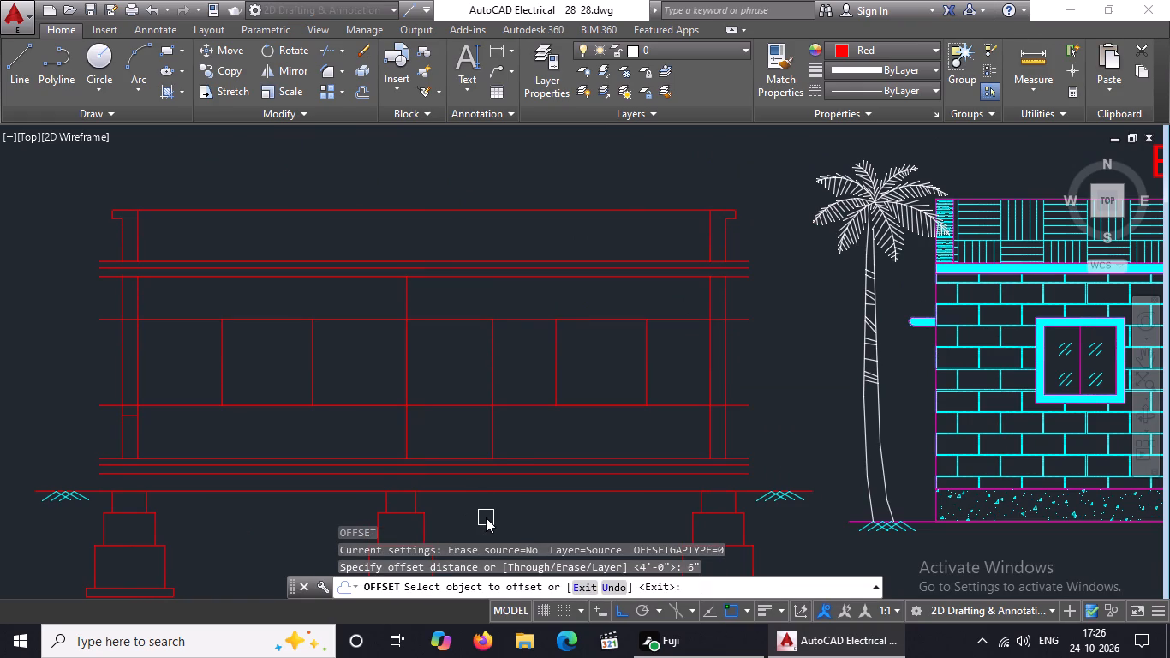
{"action": "left_click", "coordinate": [404, 296]}
{"action": "left_click", "coordinate": [362, 308]}
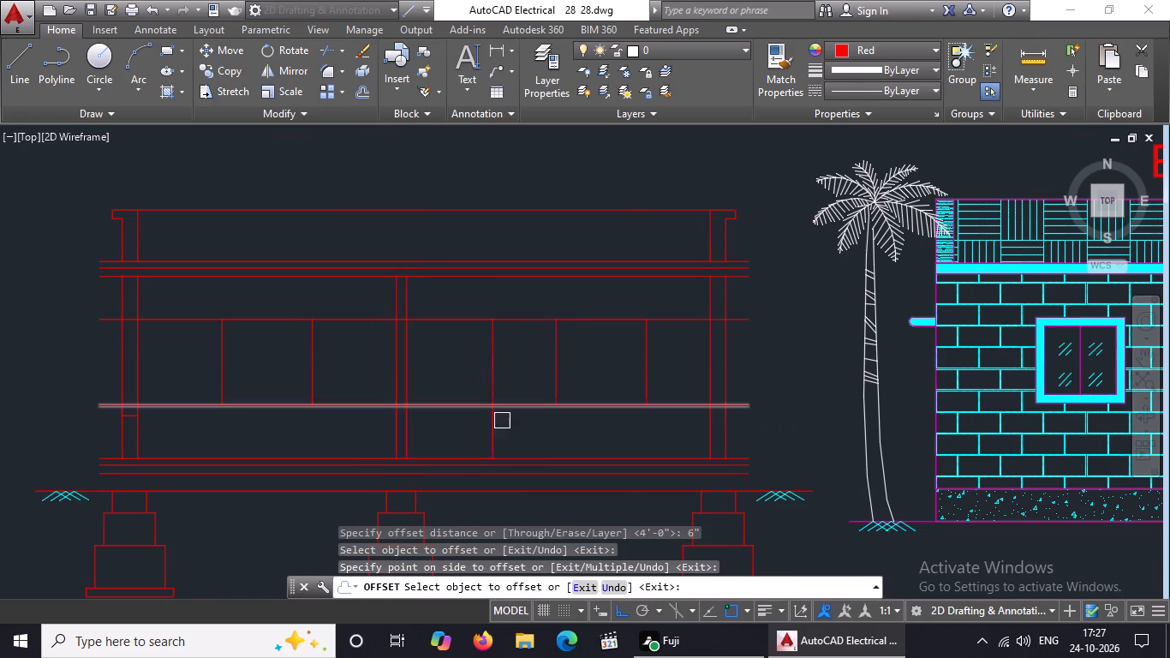
{"action": "key", "text": "Escape"}
{"action": "key", "text": "Escape"}
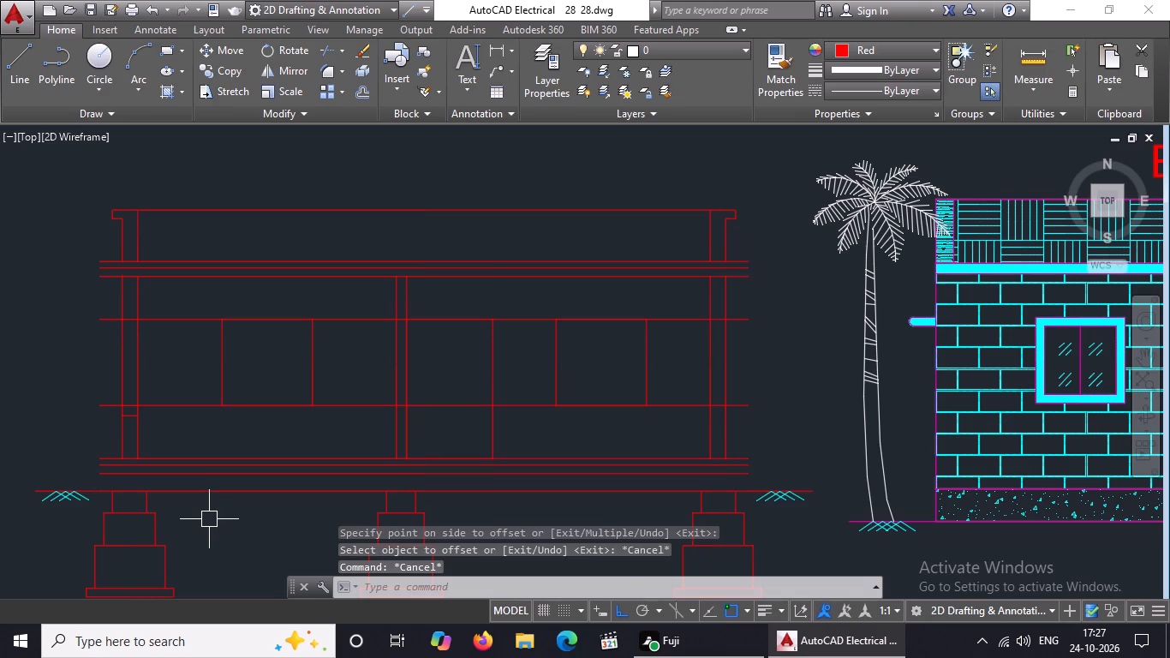
Extend both vertical faces of the left outer wall down through the floor lines to the ground line.
{"action": "type", "text": "EX"}
{"action": "key", "text": "space"}
{"action": "key", "text": "space"}
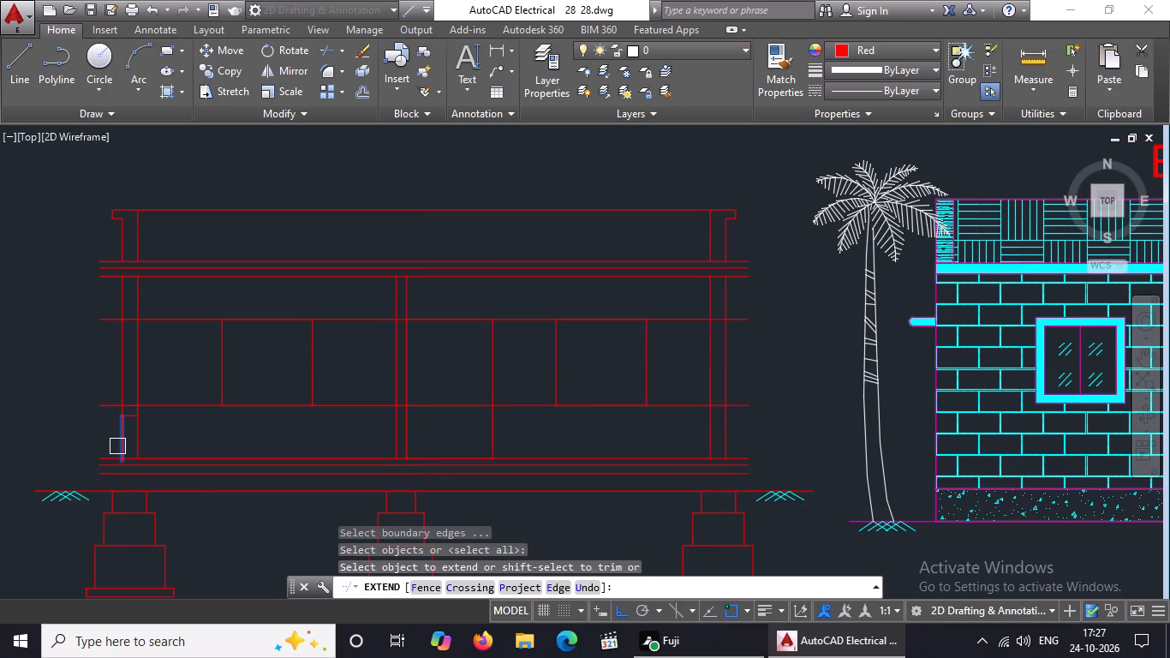
{"action": "left_click", "coordinate": [117, 446]}
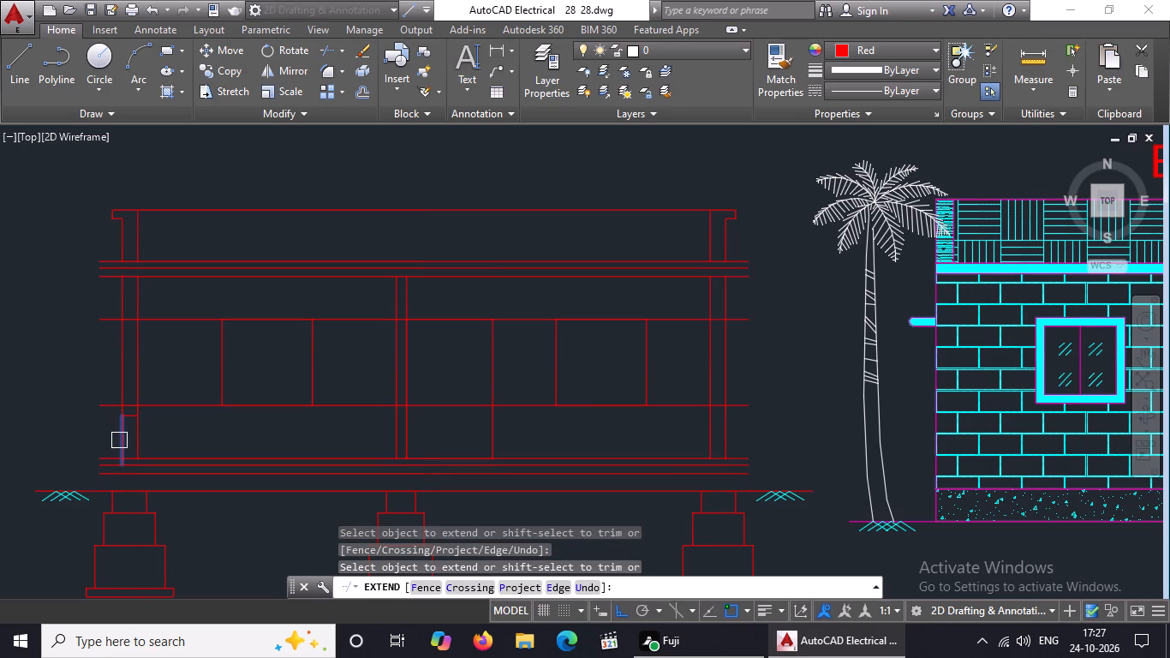
{"action": "scroll", "coordinate": [116, 452], "scroll_direction": "up", "scroll_amount": 3}
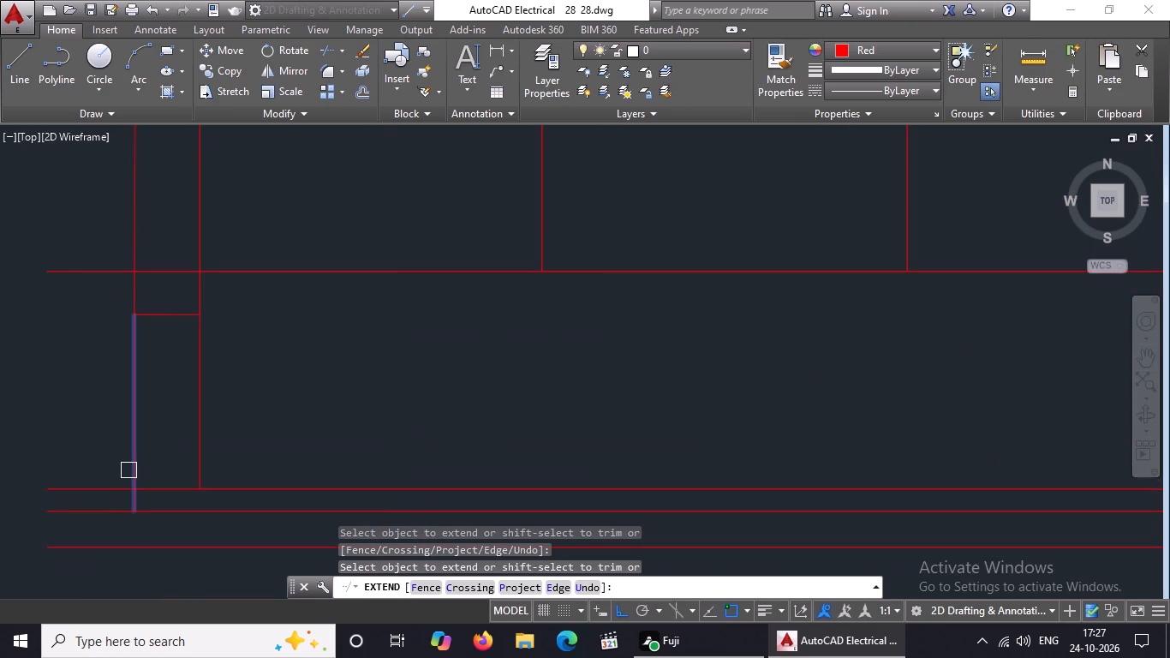
{"action": "left_click", "coordinate": [128, 469]}
{"action": "scroll", "coordinate": [128, 492], "scroll_direction": "up", "scroll_amount": 3}
{"action": "scroll", "coordinate": [144, 486], "scroll_direction": "down", "scroll_amount": 4}
{"action": "left_click", "coordinate": [144, 476]}
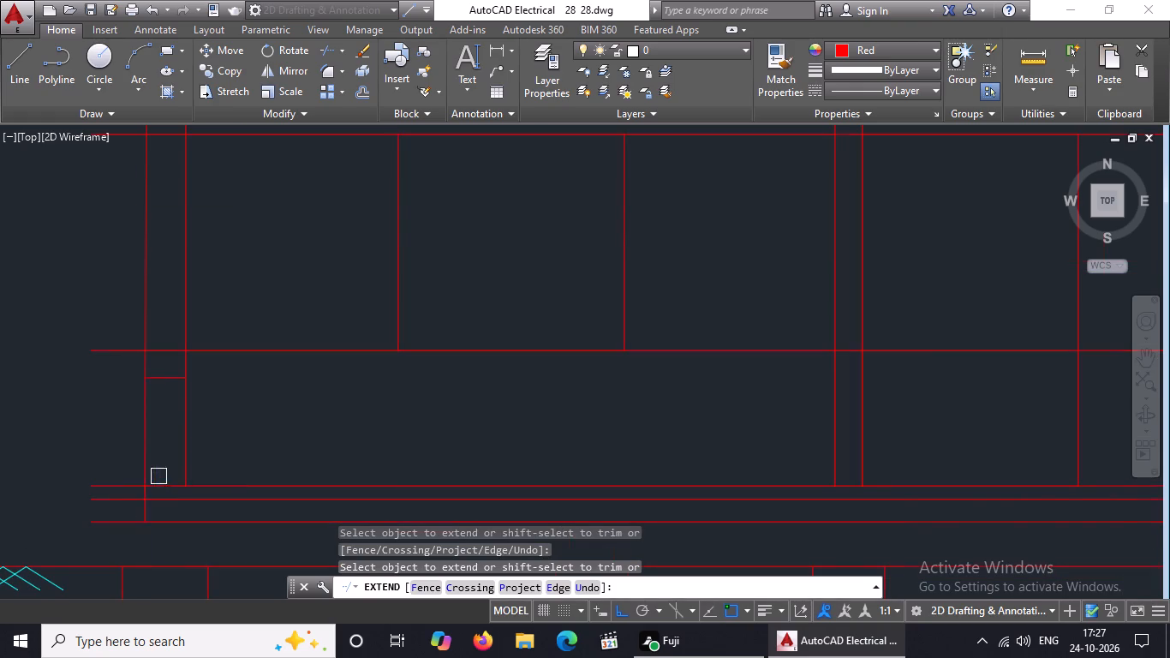
{"action": "scroll", "coordinate": [163, 475], "scroll_direction": "down", "scroll_amount": 3}
{"action": "scroll", "coordinate": [158, 498], "scroll_direction": "up", "scroll_amount": 3}
{"action": "left_click", "coordinate": [172, 392]}
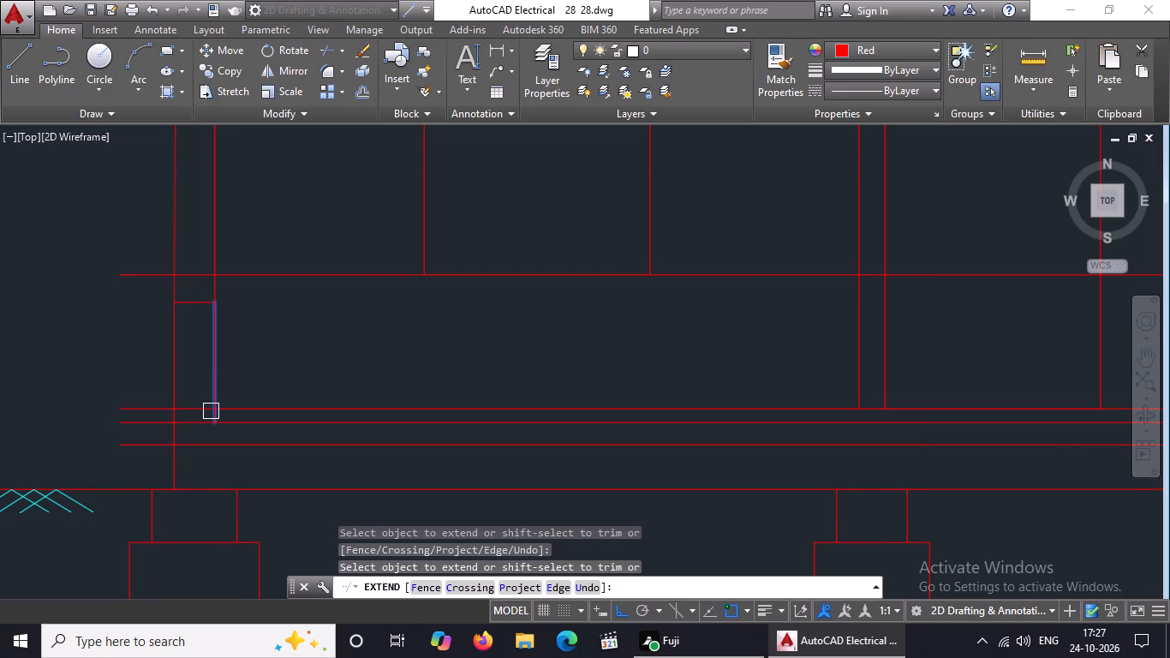
{"action": "left_click", "coordinate": [218, 390]}
{"action": "left_click", "coordinate": [214, 389]}
{"action": "left_click", "coordinate": [212, 391]}
{"action": "scroll", "coordinate": [212, 400], "scroll_direction": "down", "scroll_amount": 2}
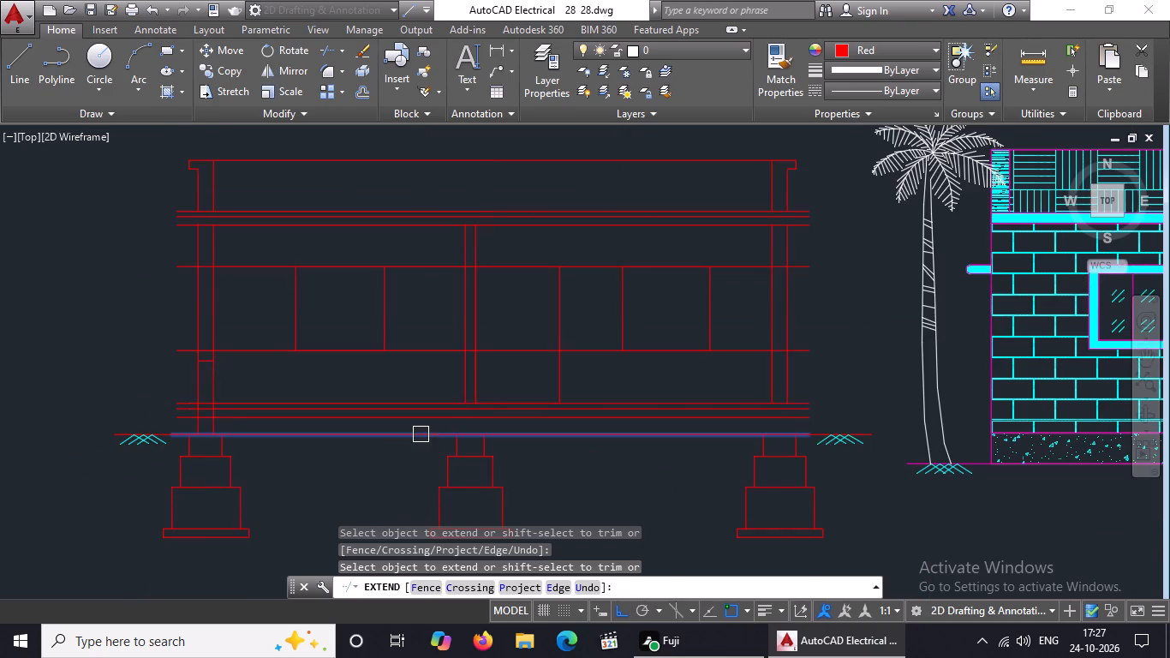
Extend the middle wall's left face line down through the floor lines to the ground line.
{"action": "scroll", "coordinate": [483, 412], "scroll_direction": "up", "scroll_amount": 2}
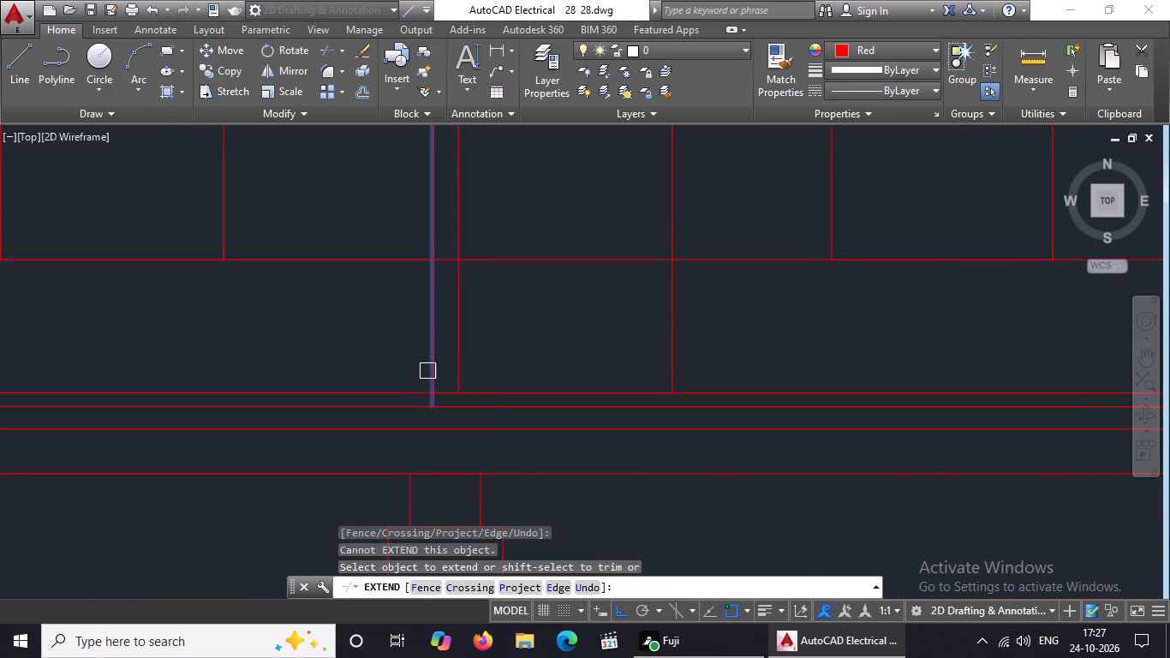
{"action": "left_click", "coordinate": [427, 371]}
{"action": "left_click", "coordinate": [436, 358]}
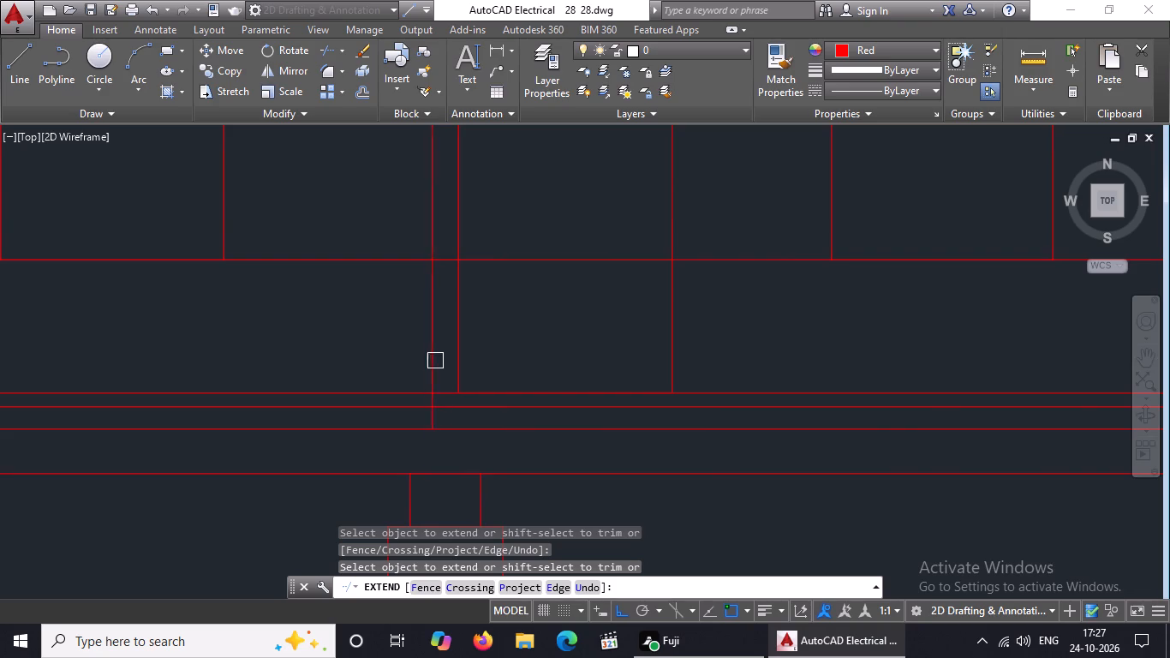
{"action": "left_click", "coordinate": [433, 357]}
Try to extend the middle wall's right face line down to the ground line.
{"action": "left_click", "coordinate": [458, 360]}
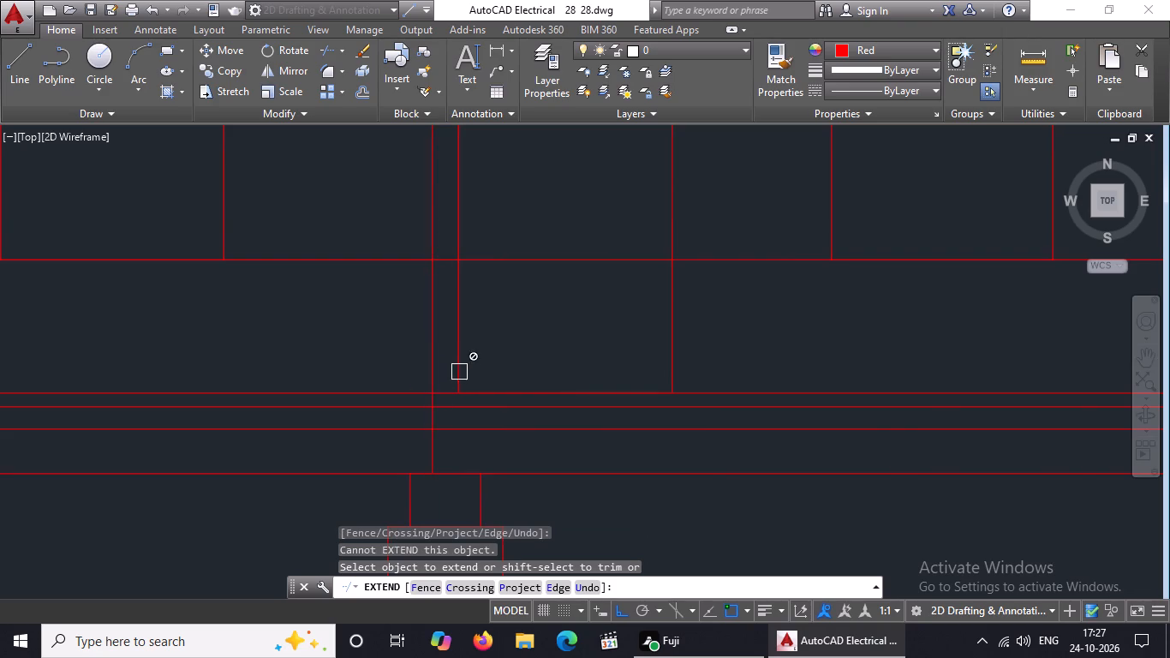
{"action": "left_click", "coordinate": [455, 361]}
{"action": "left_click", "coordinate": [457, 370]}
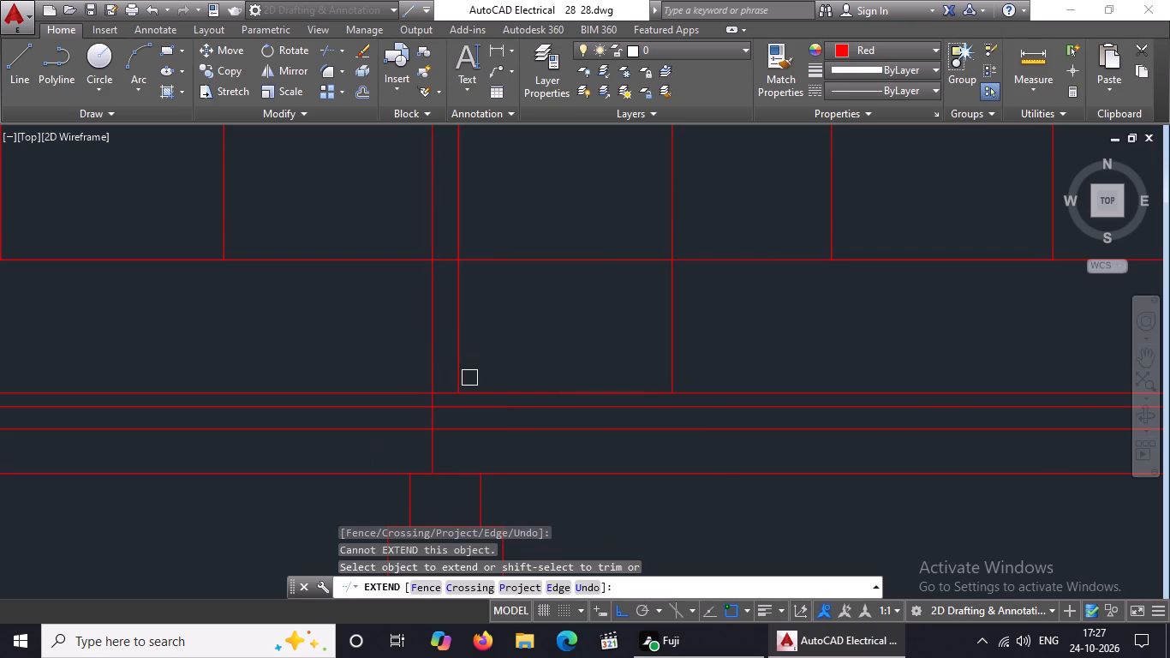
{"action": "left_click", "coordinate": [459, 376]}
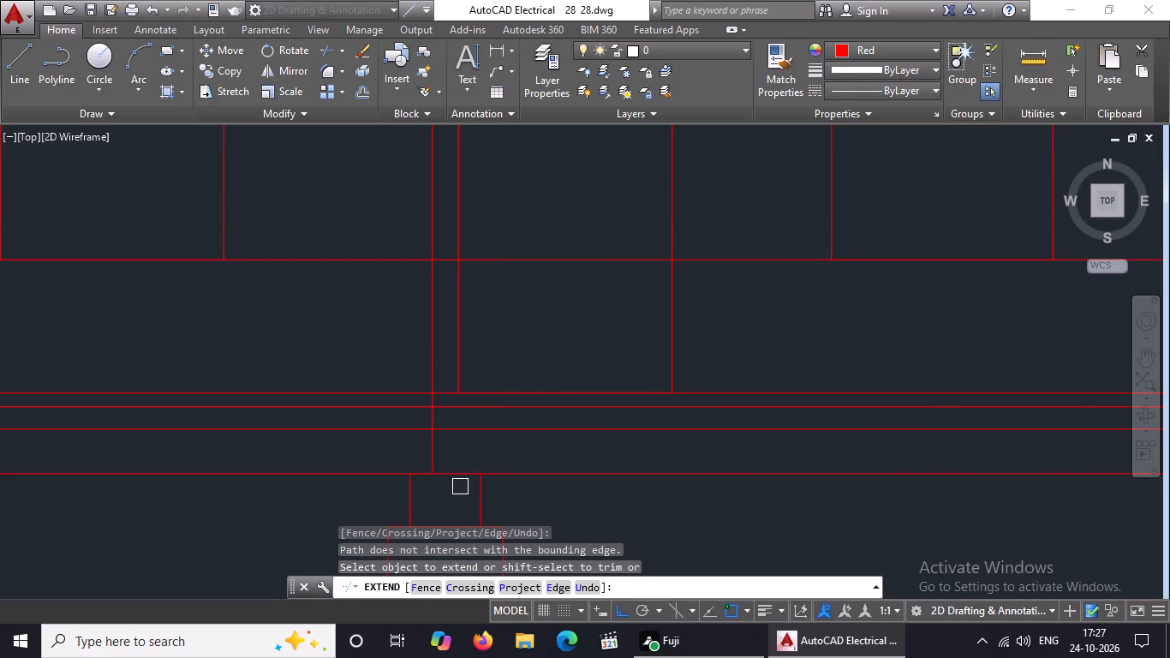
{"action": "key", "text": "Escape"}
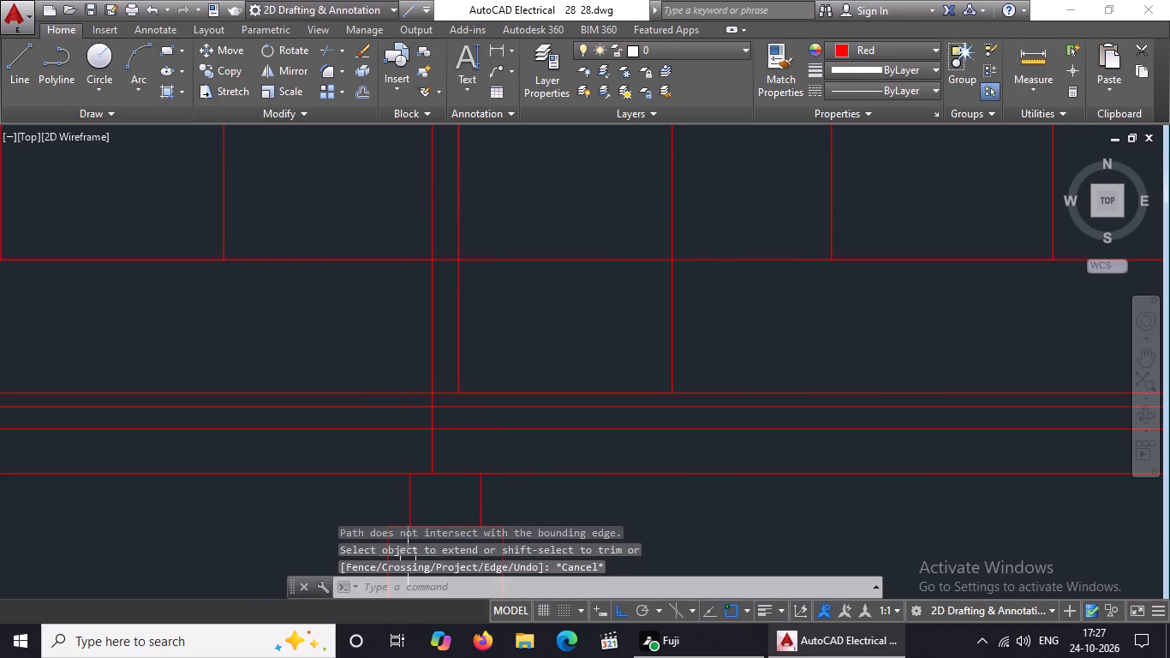
Draw a vertical line continuing the middle wall's right face from the top floor line down to the ground line.
{"action": "key", "text": "l"}
{"action": "key", "text": "Return"}
{"action": "scroll", "coordinate": [468, 421], "scroll_direction": "up", "scroll_amount": 1}
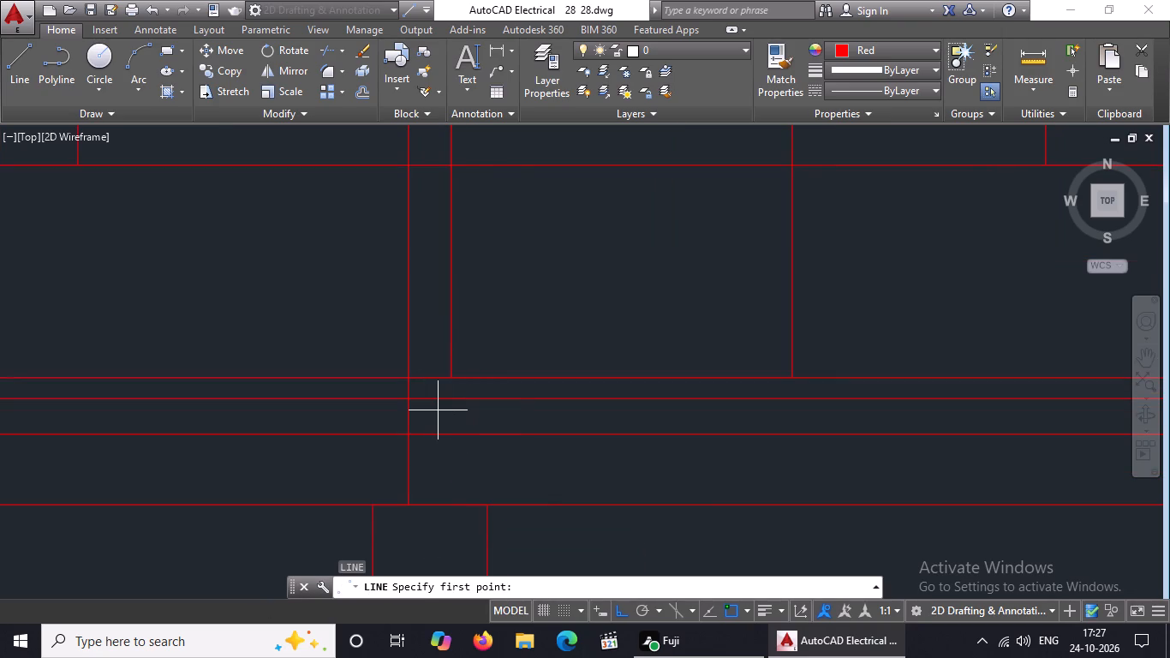
{"action": "scroll", "coordinate": [430, 388], "scroll_direction": "up", "scroll_amount": 2}
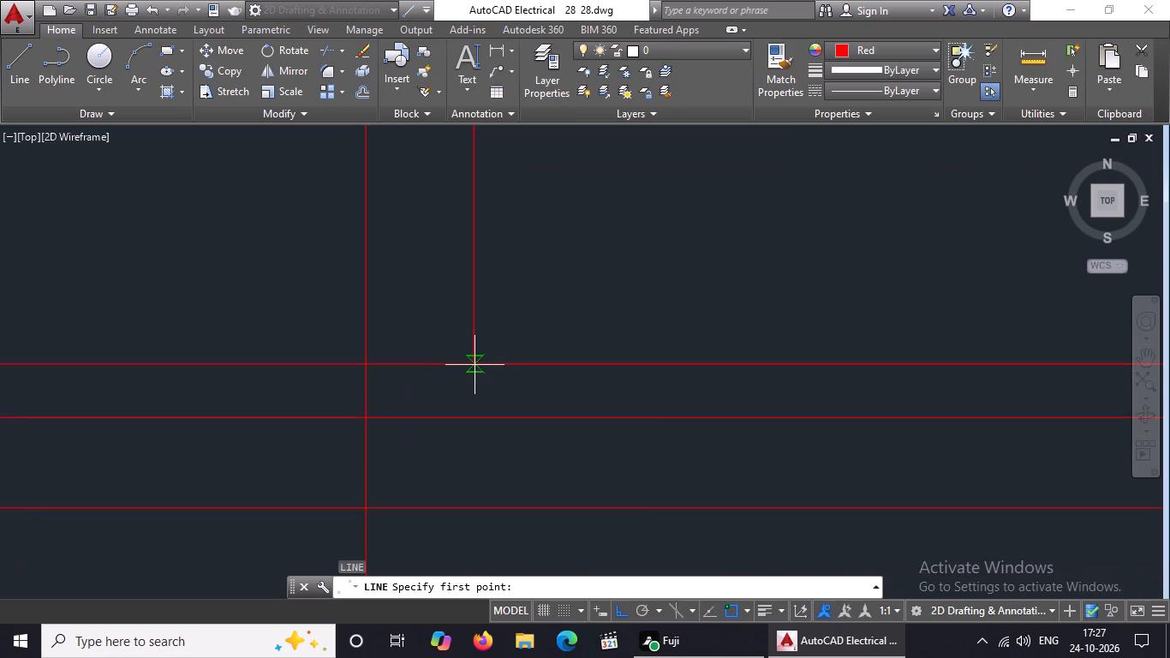
{"action": "left_click_drag", "start_coordinate": [477, 361], "coordinate": [477, 369]}
{"action": "scroll", "coordinate": [477, 380], "scroll_direction": "up", "scroll_amount": 1}
{"action": "scroll", "coordinate": [478, 385], "scroll_direction": "down", "scroll_amount": 3}
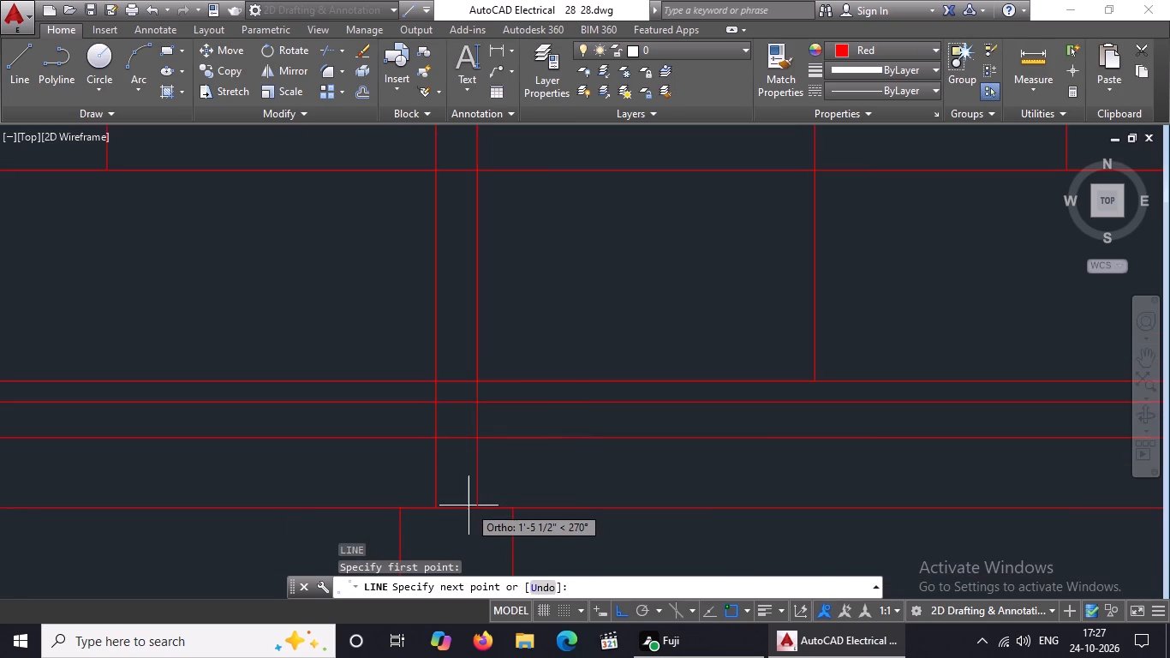
{"action": "scroll", "coordinate": [469, 505], "scroll_direction": "up", "scroll_amount": 4}
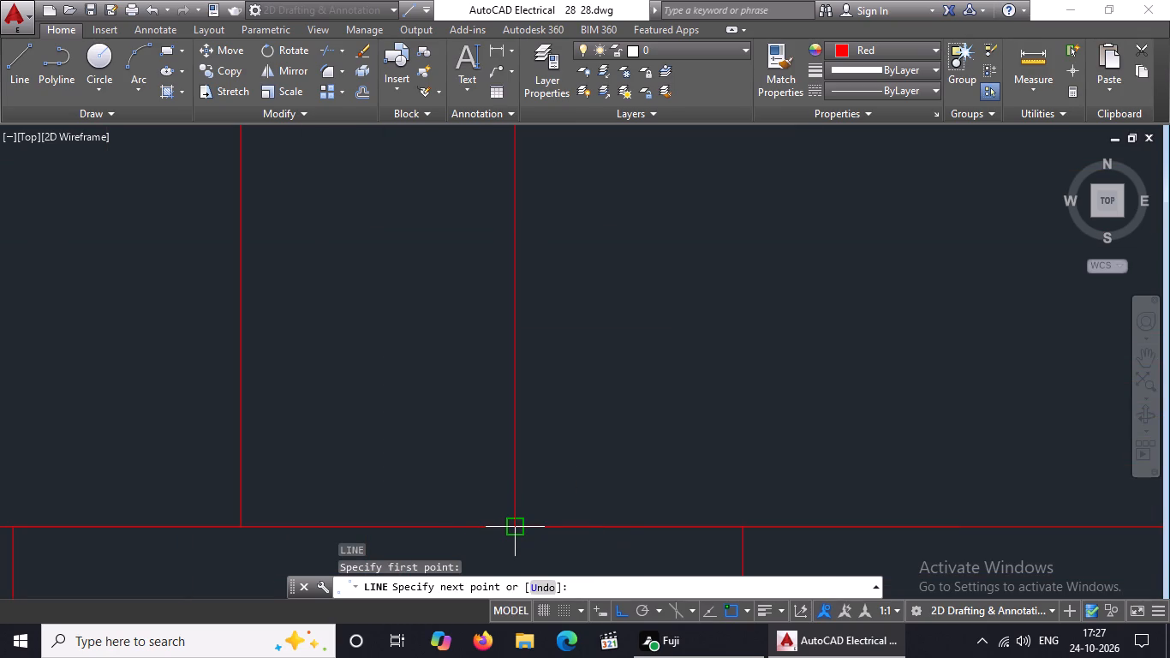
{"action": "left_click", "coordinate": [516, 524]}
{"action": "scroll", "coordinate": [533, 519], "scroll_direction": "down", "scroll_amount": 6}
{"action": "key", "text": "Escape"}
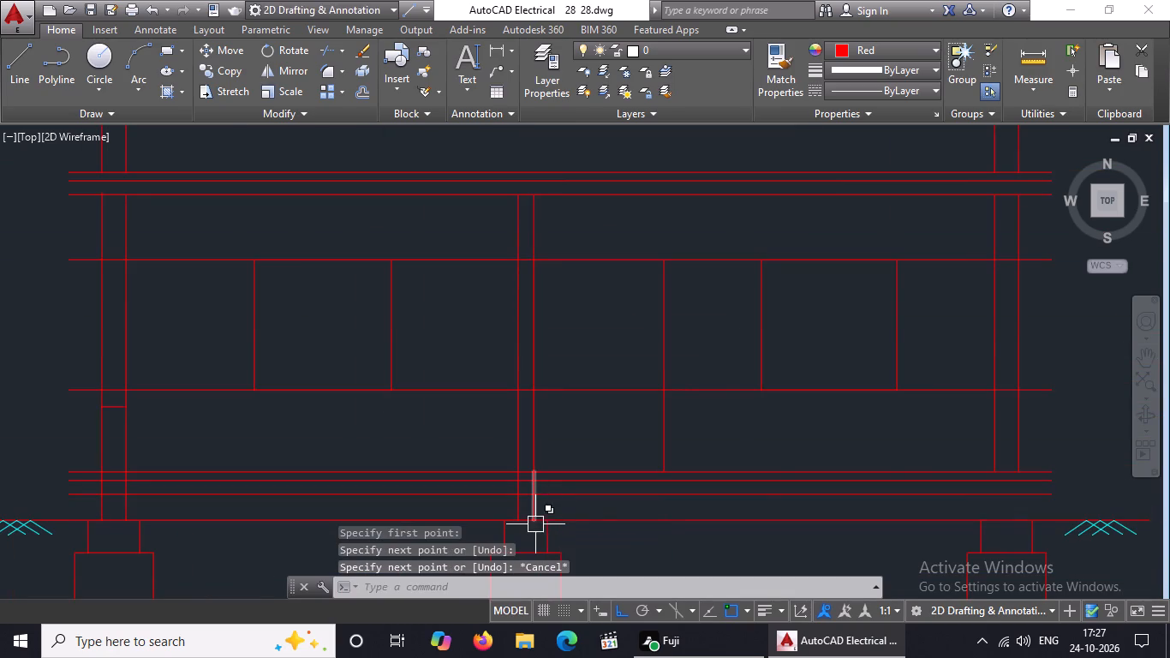
Extend both vertical faces of the right outer wall down through the floor lines to the ground line.
{"action": "scroll", "coordinate": [821, 488], "scroll_direction": "down", "scroll_amount": 3}
{"action": "scroll", "coordinate": [855, 496], "scroll_direction": "up", "scroll_amount": 3}
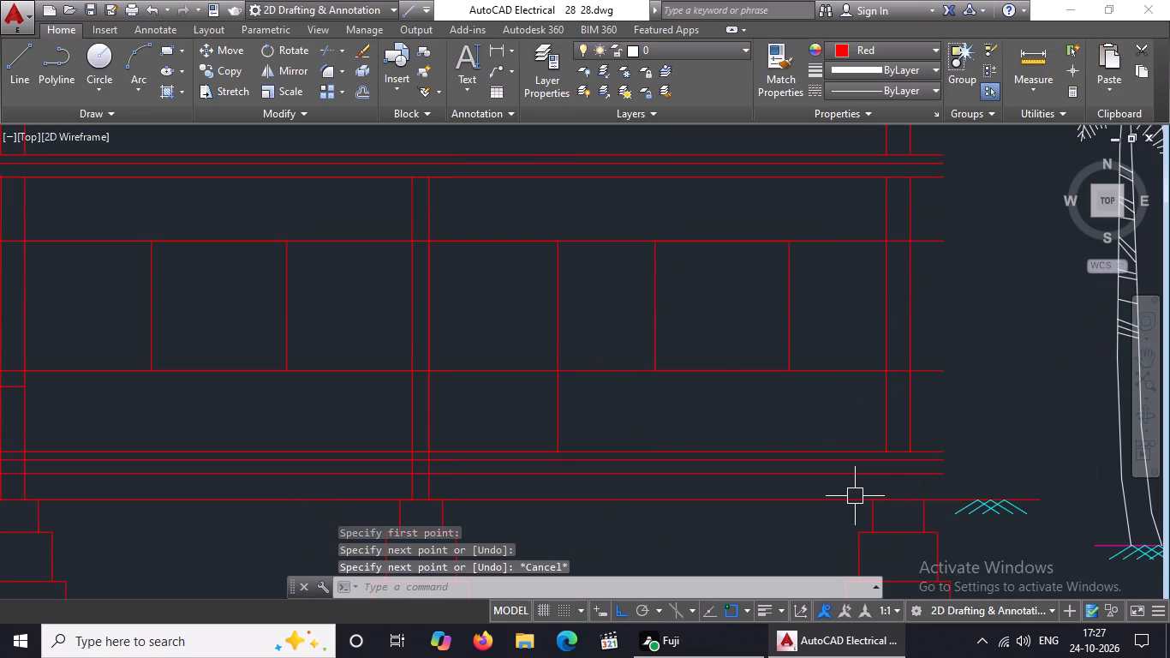
{"action": "key", "text": "Escape"}
{"action": "type", "text": "EX"}
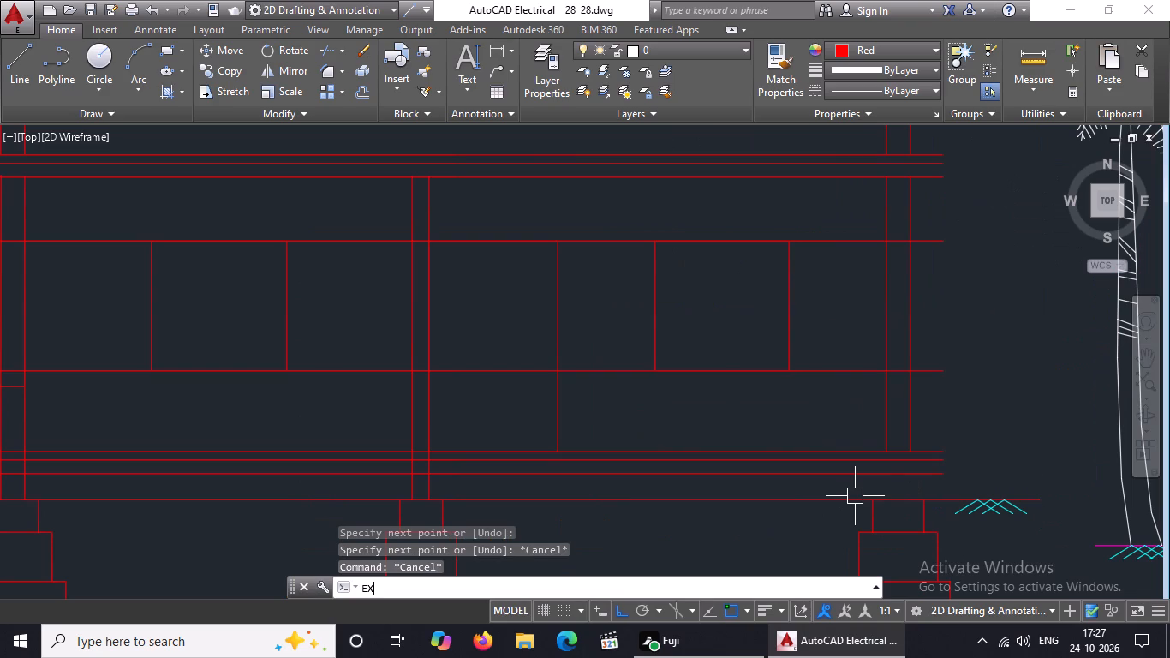
{"action": "key", "text": "Return"}
{"action": "key", "text": "Return"}
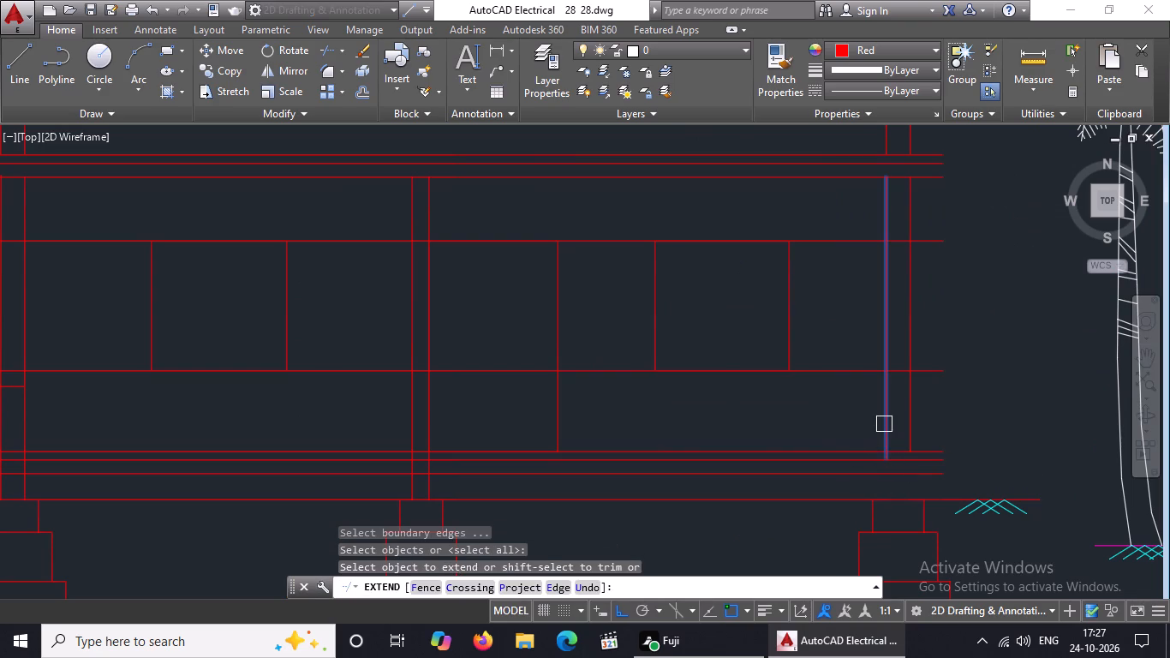
{"action": "left_click", "coordinate": [884, 424]}
{"action": "left_click", "coordinate": [879, 413]}
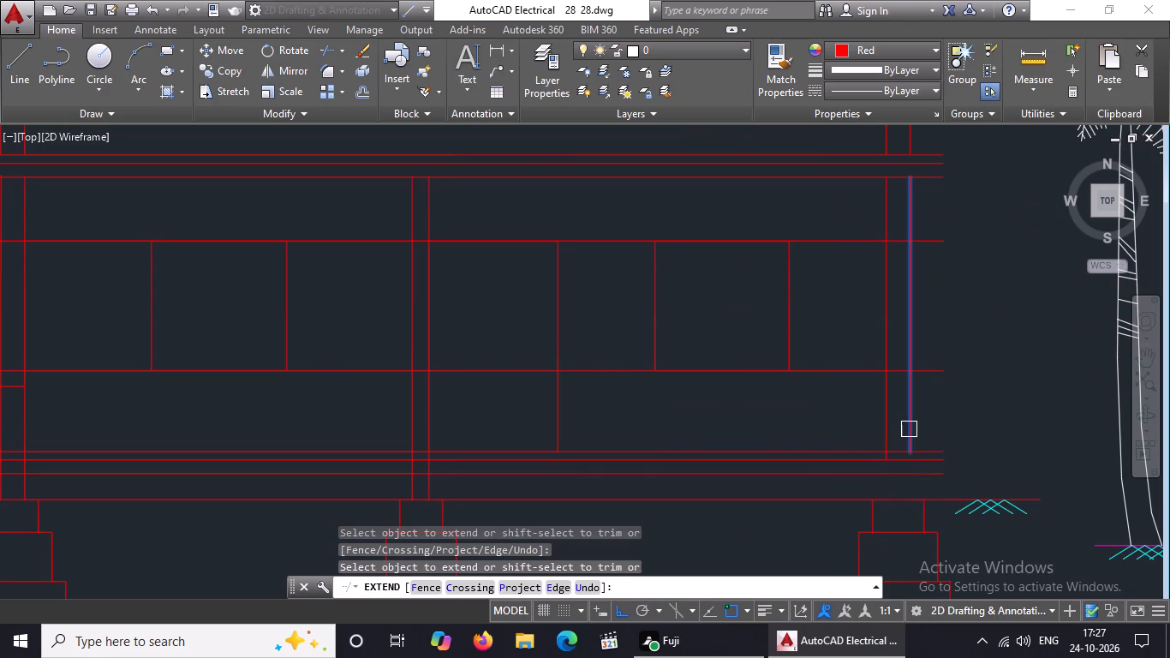
{"action": "left_click", "coordinate": [909, 429]}
{"action": "left_click", "coordinate": [910, 437]}
{"action": "scroll", "coordinate": [910, 439], "scroll_direction": "up", "scroll_amount": 4}
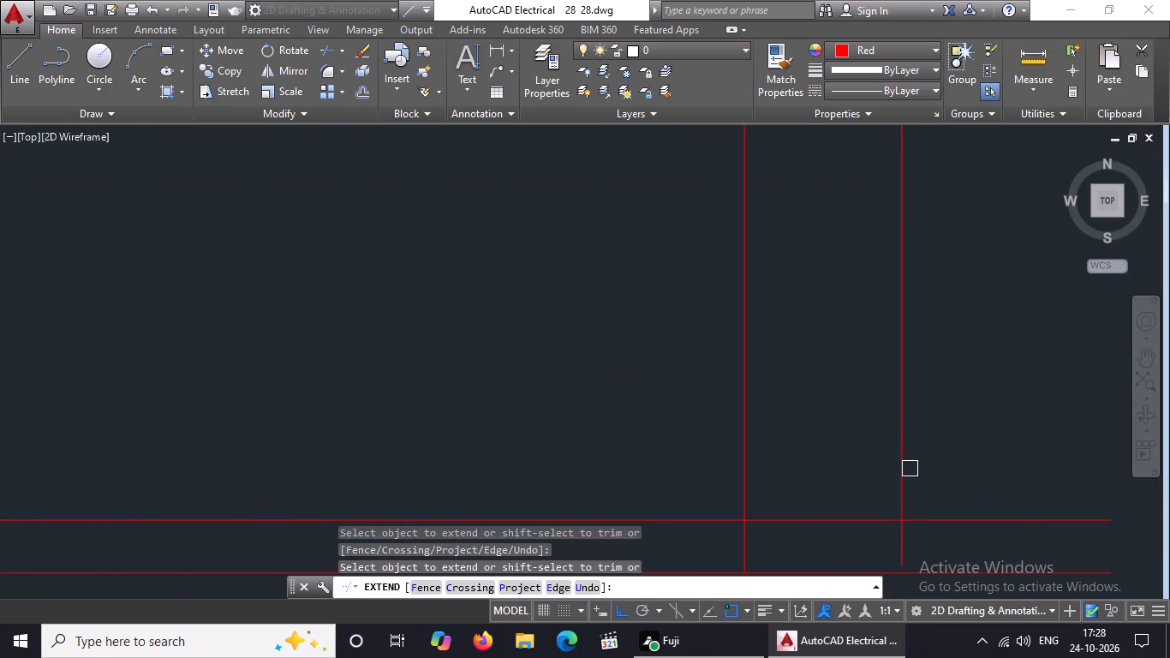
{"action": "left_click", "coordinate": [908, 469]}
{"action": "scroll", "coordinate": [902, 466], "scroll_direction": "down", "scroll_amount": 2}
{"action": "scroll", "coordinate": [928, 496], "scroll_direction": "up", "scroll_amount": 2}
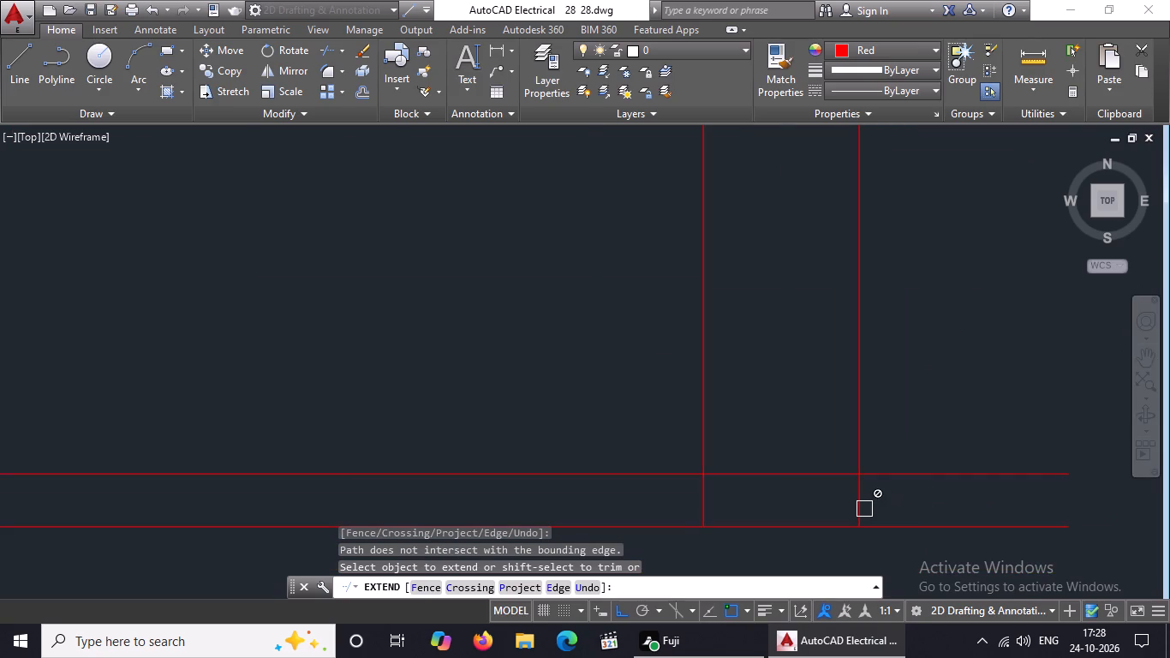
{"action": "scroll", "coordinate": [862, 404], "scroll_direction": "down", "scroll_amount": 3}
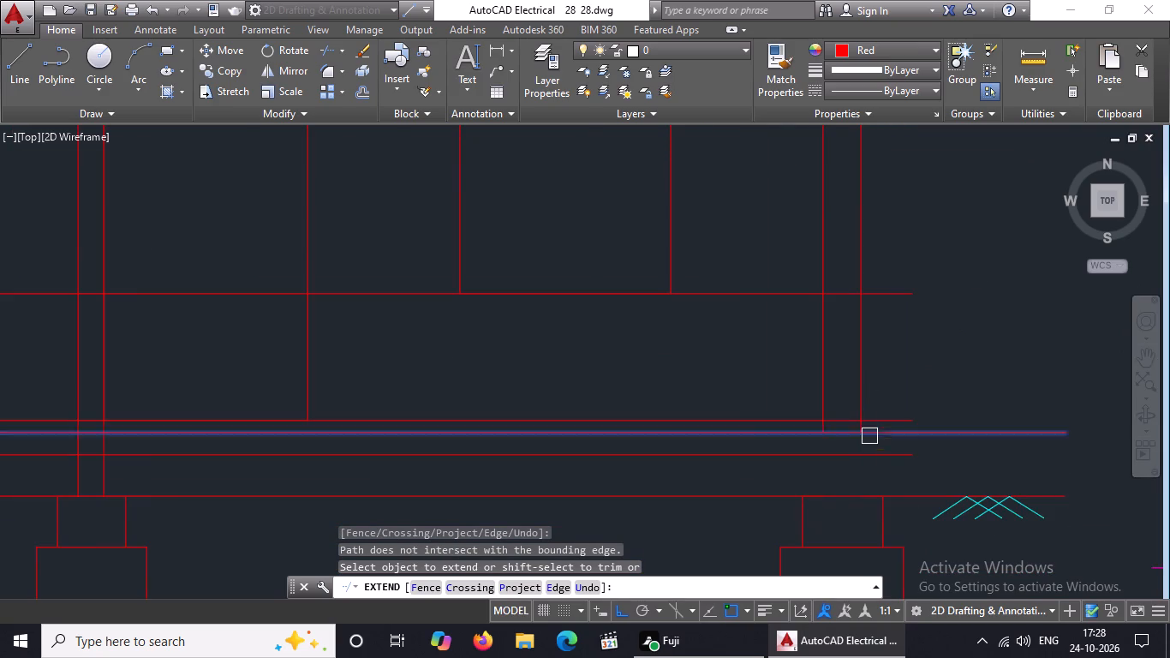
{"action": "left_click", "coordinate": [862, 404]}
{"action": "left_click", "coordinate": [865, 400]}
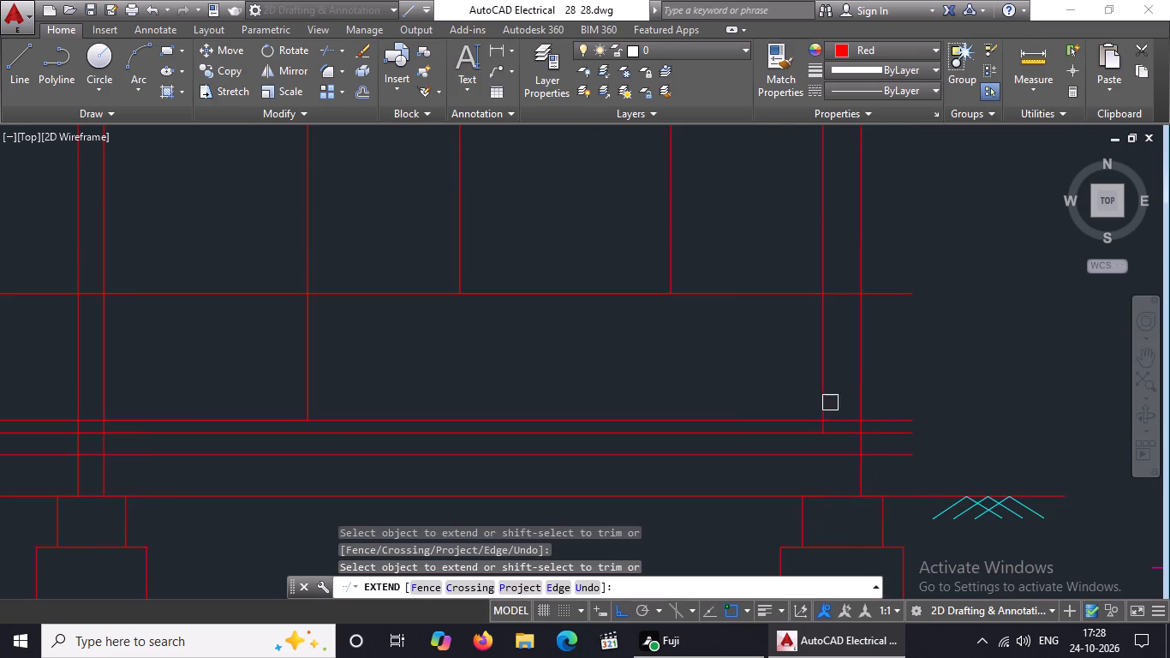
{"action": "left_click", "coordinate": [821, 385]}
{"action": "left_click", "coordinate": [821, 384]}
{"action": "scroll", "coordinate": [886, 412], "scroll_direction": "down", "scroll_amount": 2}
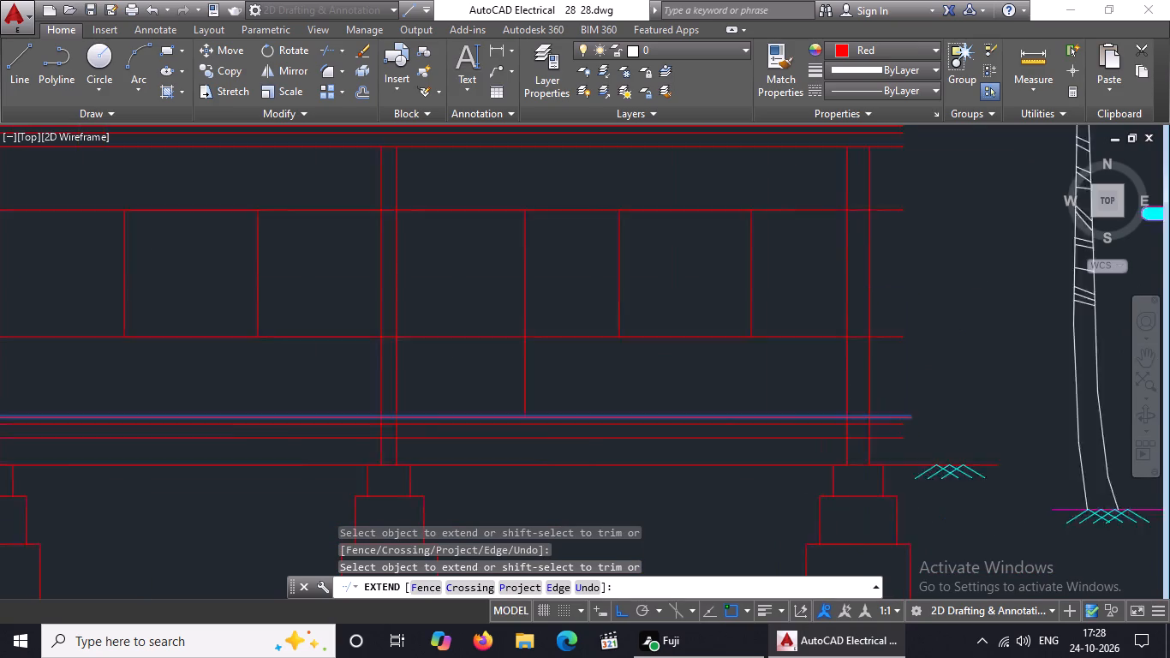
{"action": "key", "text": "Escape"}
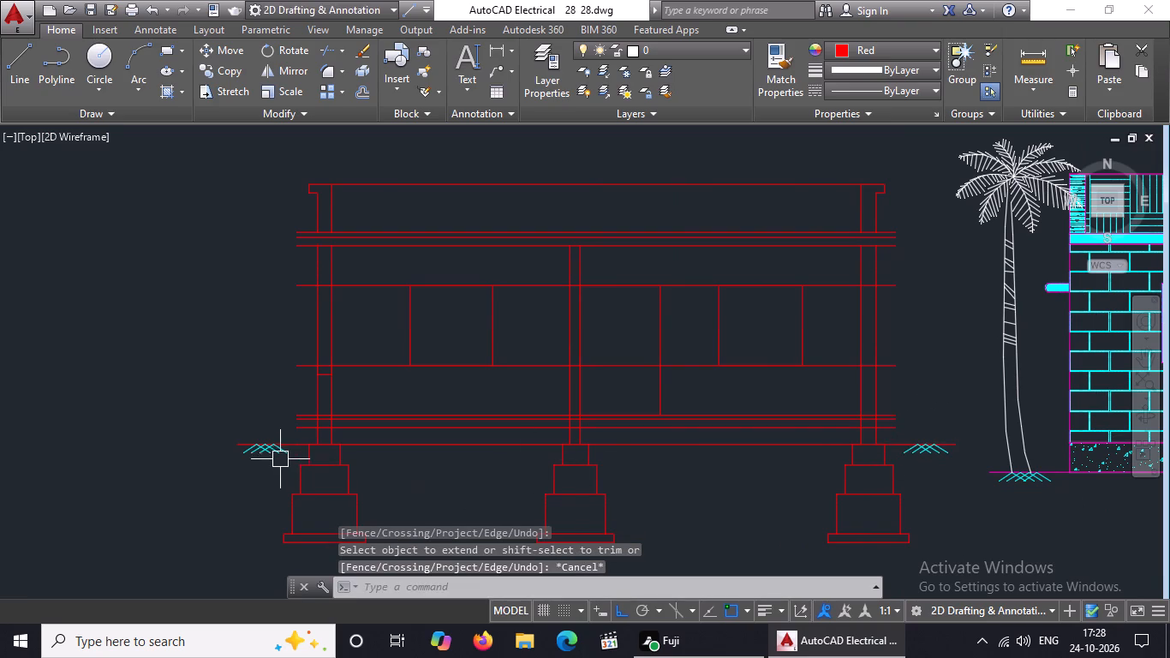
{"action": "key", "text": "Escape"}
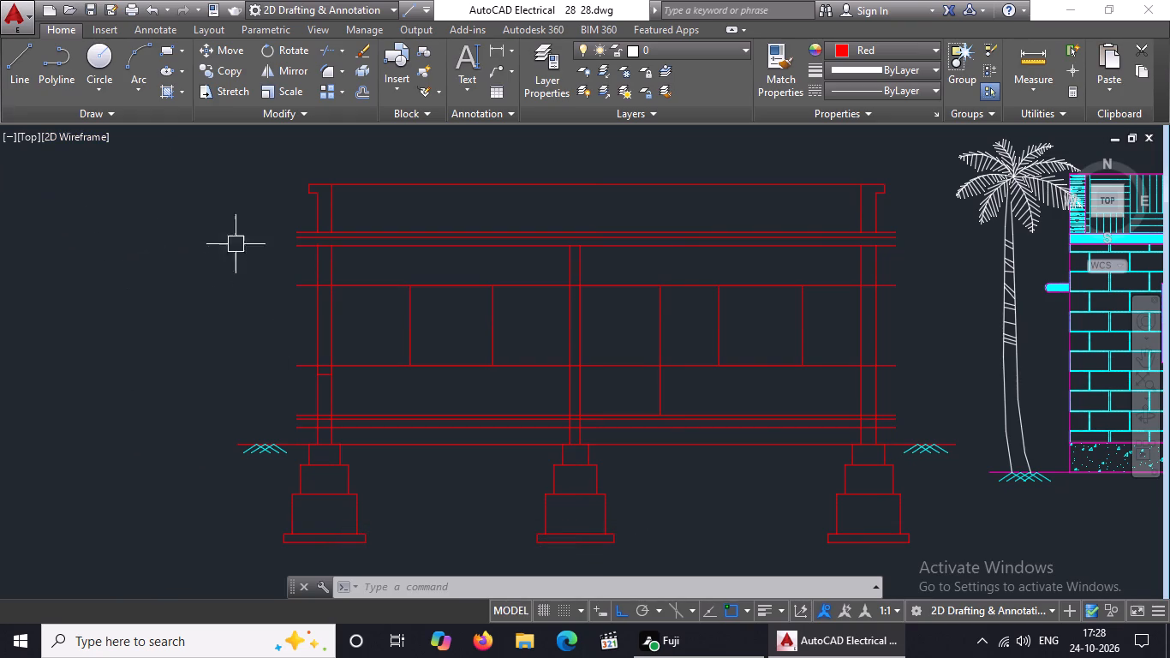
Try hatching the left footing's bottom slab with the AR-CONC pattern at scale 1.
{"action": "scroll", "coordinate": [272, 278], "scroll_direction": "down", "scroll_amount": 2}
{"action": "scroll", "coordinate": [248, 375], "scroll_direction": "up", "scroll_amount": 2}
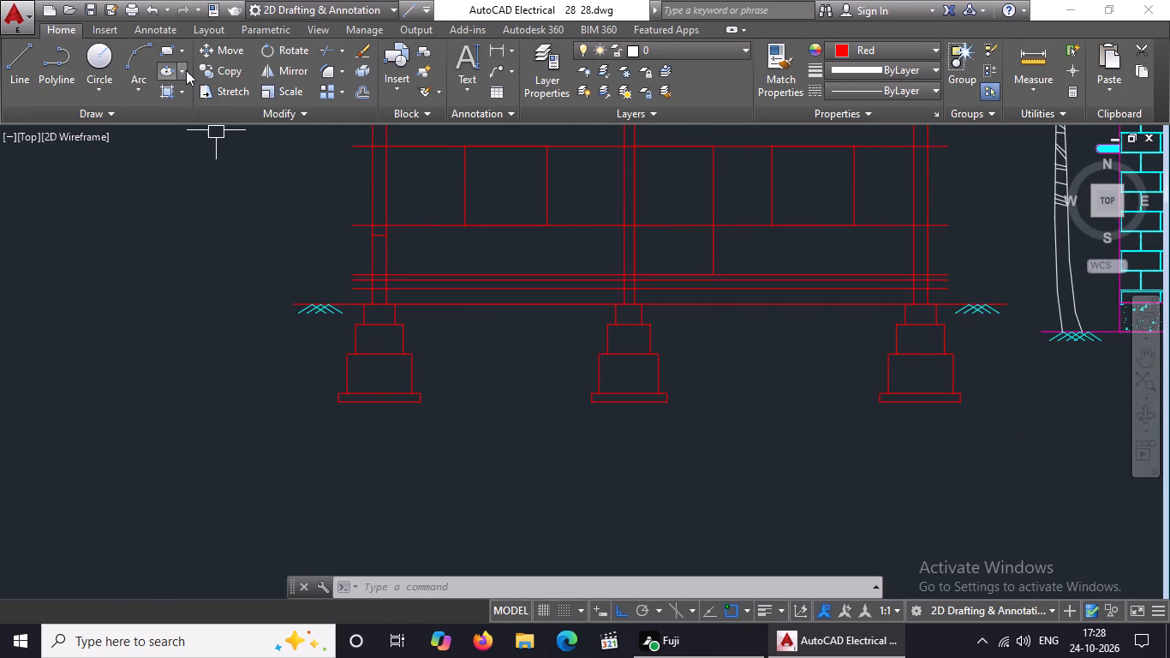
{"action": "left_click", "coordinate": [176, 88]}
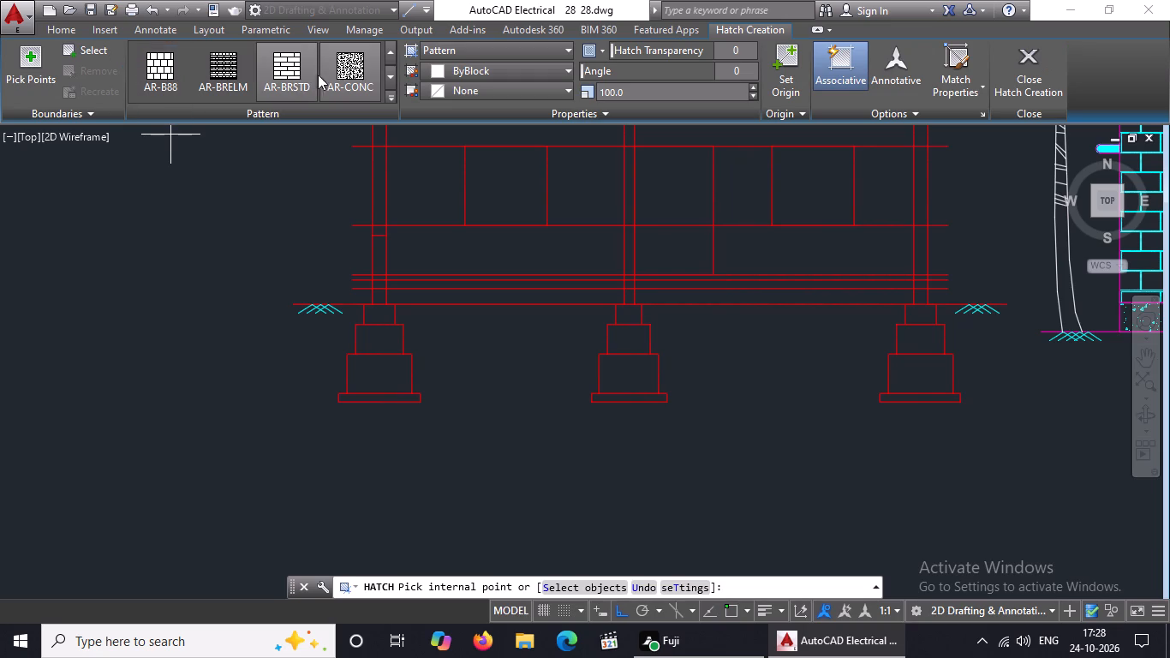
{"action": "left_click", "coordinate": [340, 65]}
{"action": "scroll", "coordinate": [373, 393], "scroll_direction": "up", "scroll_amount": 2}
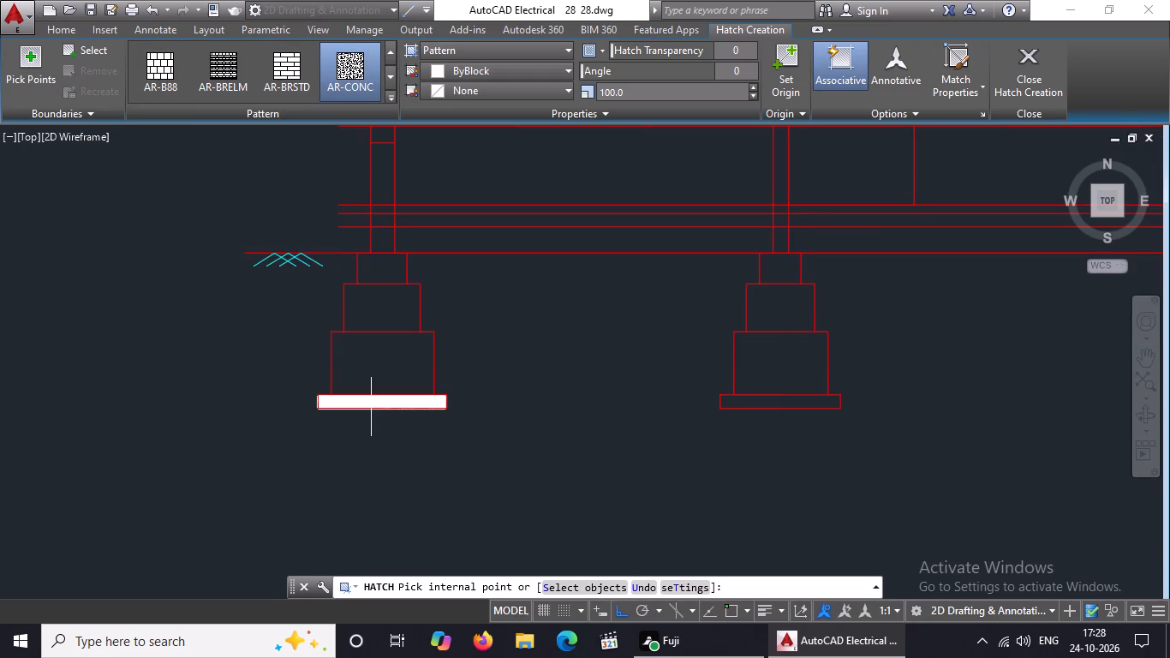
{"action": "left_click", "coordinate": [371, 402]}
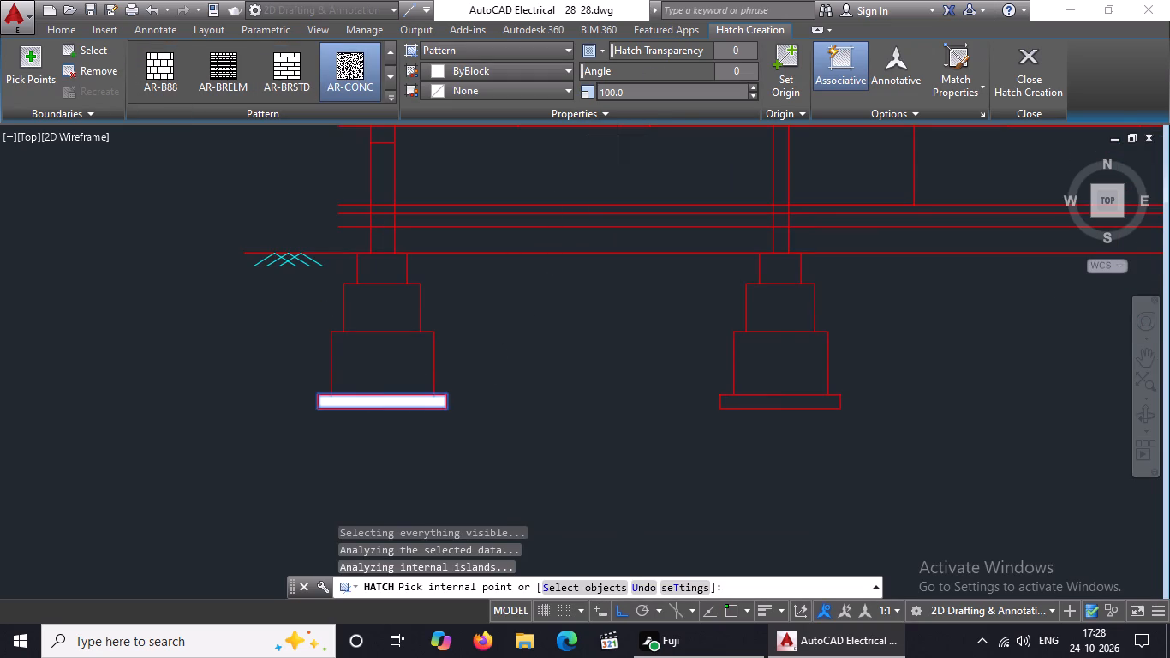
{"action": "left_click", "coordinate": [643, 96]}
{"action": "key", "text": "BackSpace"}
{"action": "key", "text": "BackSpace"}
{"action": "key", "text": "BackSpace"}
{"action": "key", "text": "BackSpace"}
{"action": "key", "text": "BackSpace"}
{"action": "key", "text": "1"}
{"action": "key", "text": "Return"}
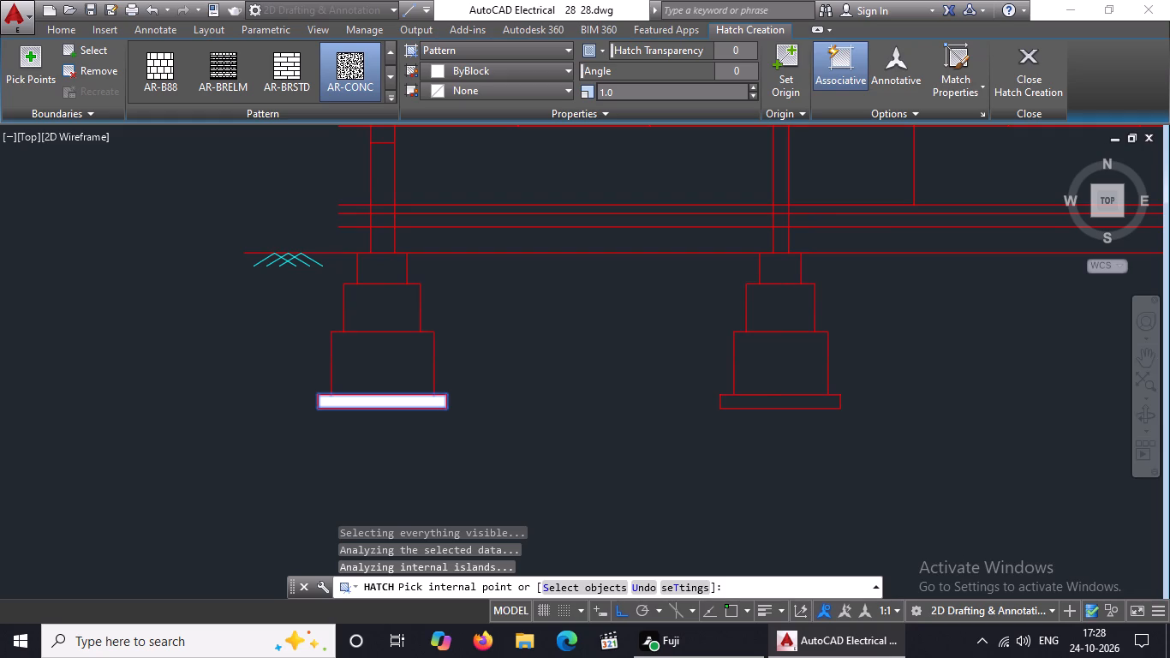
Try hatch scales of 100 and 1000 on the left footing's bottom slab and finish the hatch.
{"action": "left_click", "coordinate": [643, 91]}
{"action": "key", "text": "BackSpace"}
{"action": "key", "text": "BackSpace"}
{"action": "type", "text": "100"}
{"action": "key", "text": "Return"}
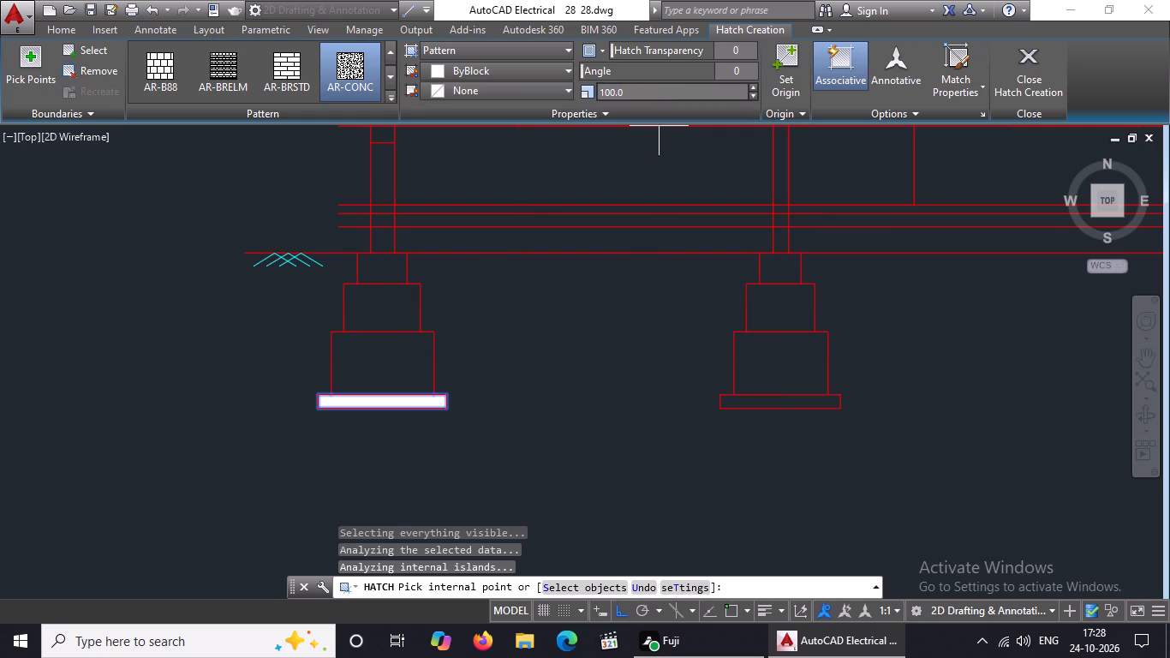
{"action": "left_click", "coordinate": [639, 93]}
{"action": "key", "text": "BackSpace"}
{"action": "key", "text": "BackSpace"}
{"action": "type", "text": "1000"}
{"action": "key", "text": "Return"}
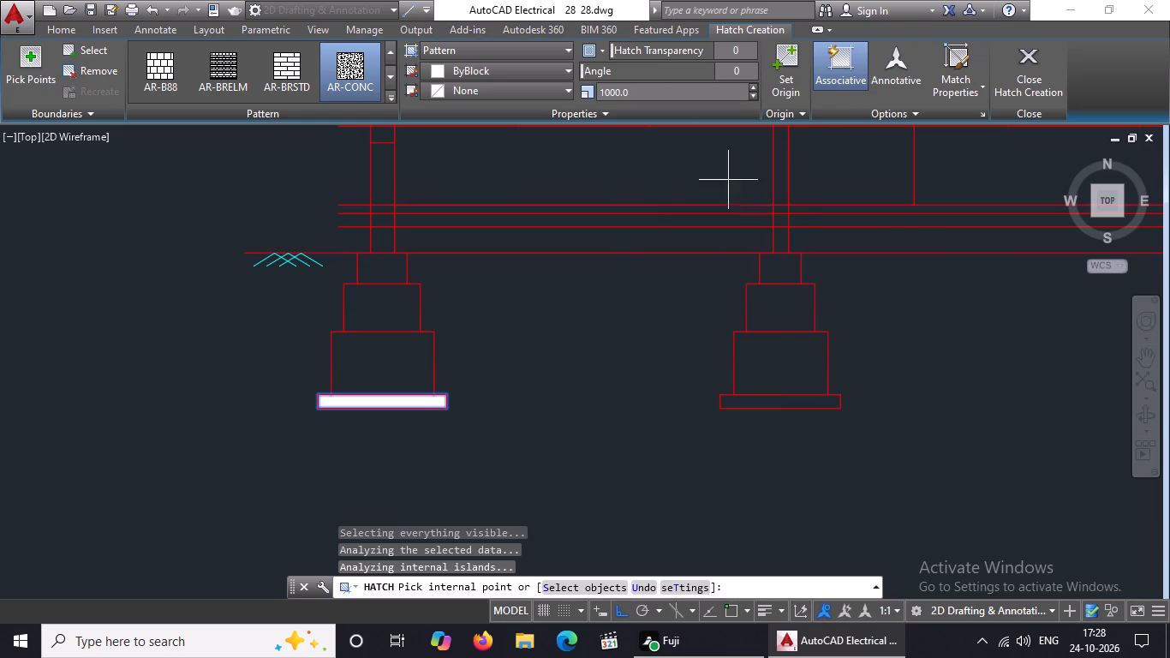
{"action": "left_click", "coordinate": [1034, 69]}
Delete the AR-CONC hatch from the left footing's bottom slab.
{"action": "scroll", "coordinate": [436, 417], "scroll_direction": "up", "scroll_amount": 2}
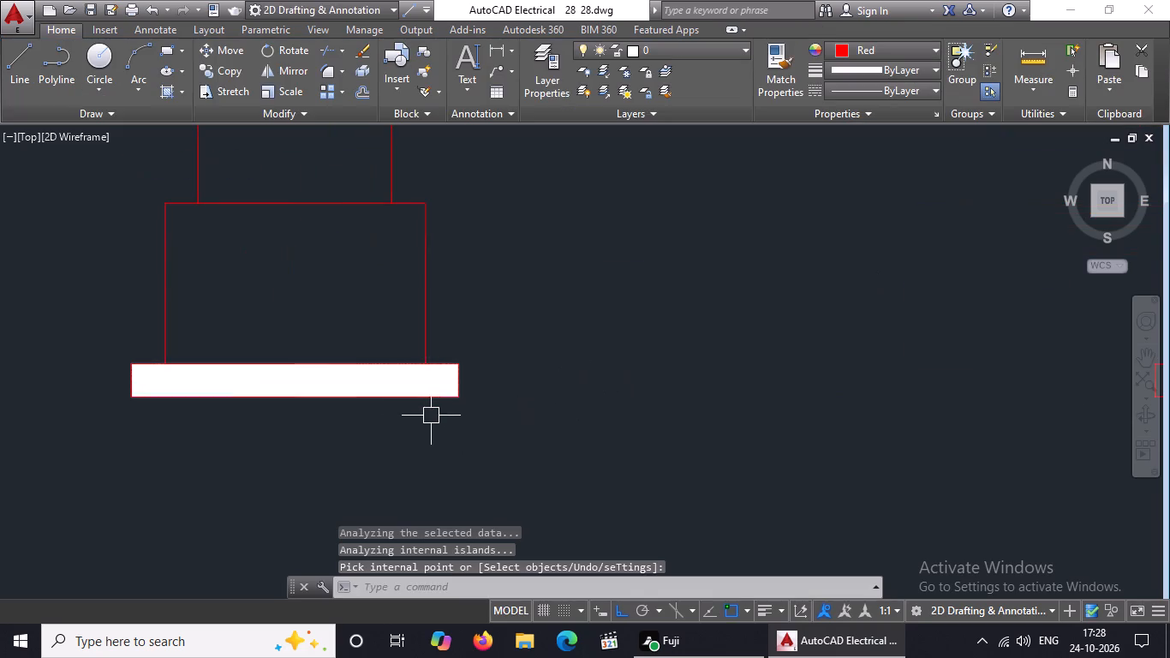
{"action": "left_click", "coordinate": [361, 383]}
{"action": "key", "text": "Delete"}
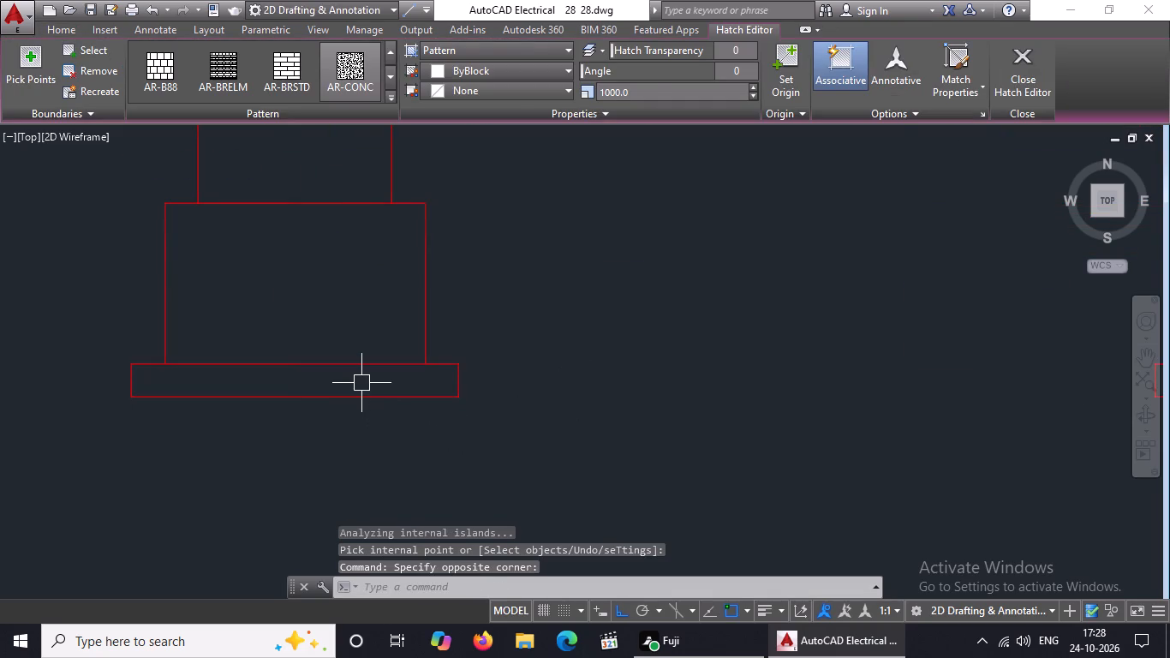
Start a stepped line at the right outer wall's outer face: 5" outward along the top floor line, down to the second floor line.
{"action": "scroll", "coordinate": [392, 404], "scroll_direction": "down", "scroll_amount": 2}
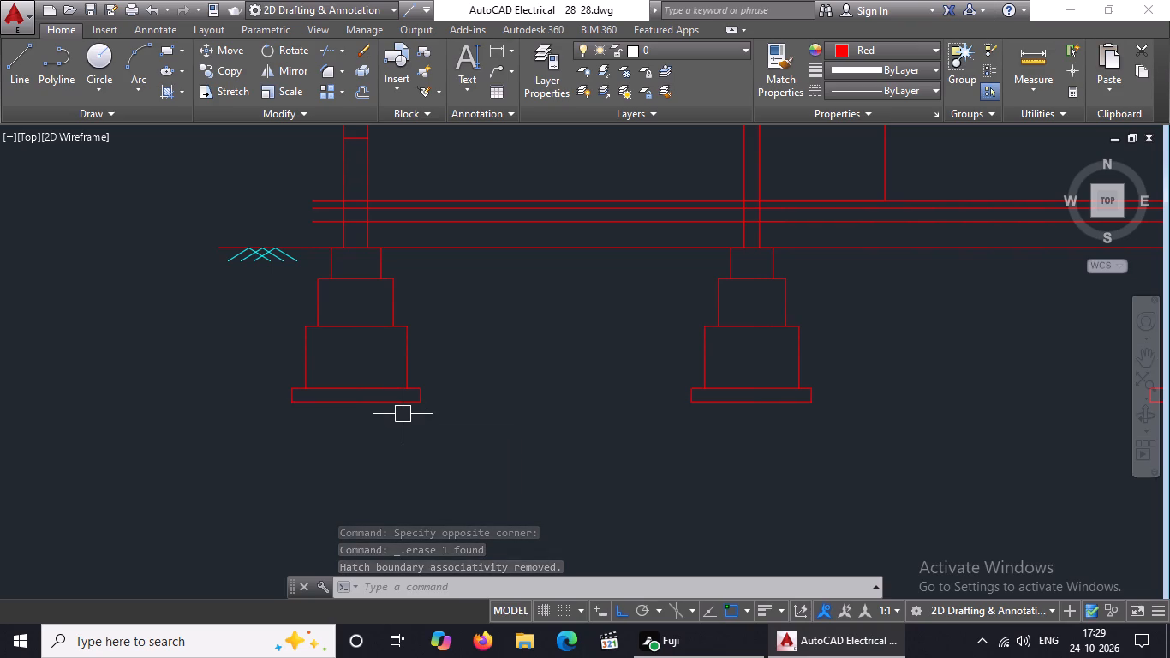
{"action": "scroll", "coordinate": [408, 422], "scroll_direction": "down", "scroll_amount": 2}
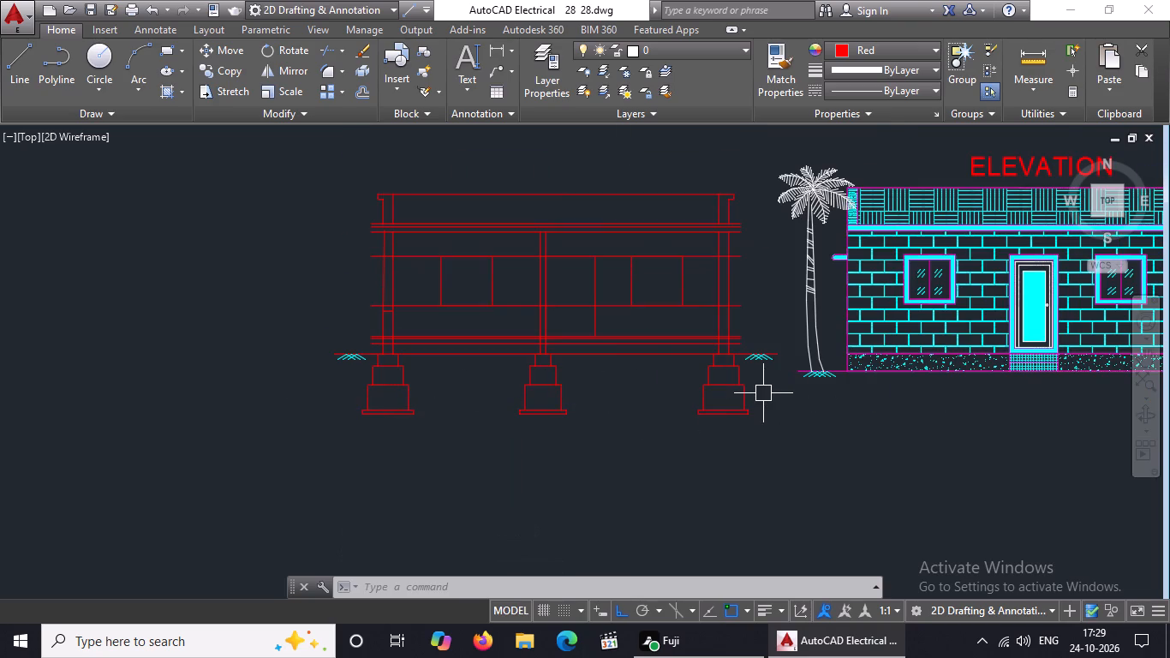
{"action": "scroll", "coordinate": [763, 393], "scroll_direction": "up", "scroll_amount": 2}
{"action": "scroll", "coordinate": [757, 392], "scroll_direction": "down", "scroll_amount": 1}
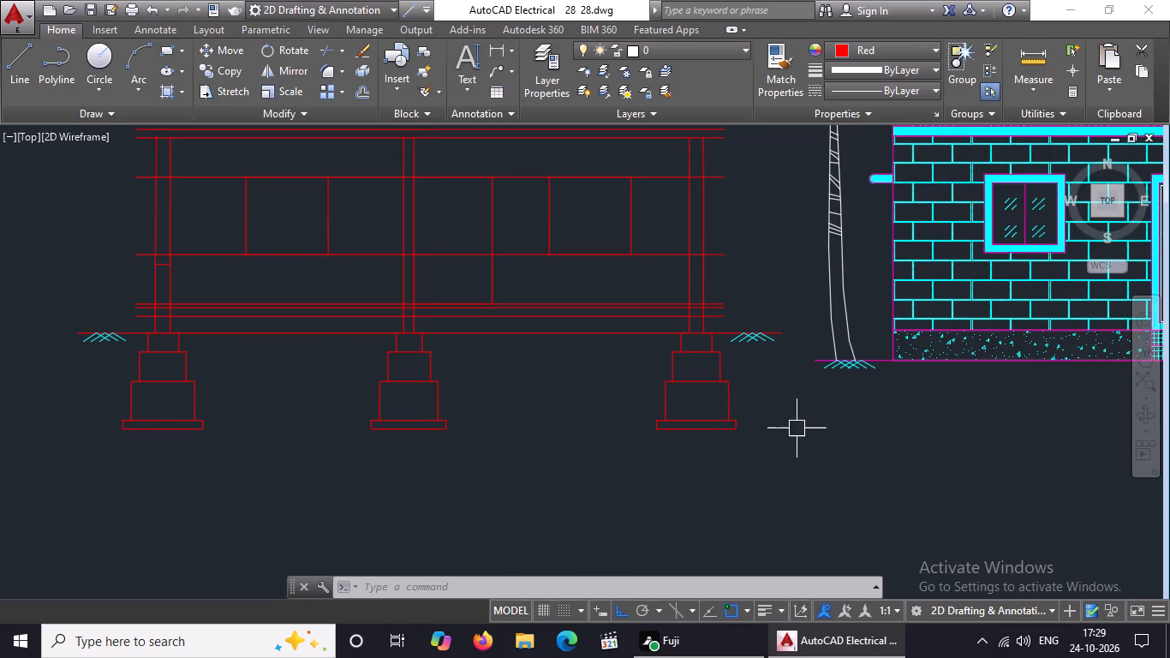
{"action": "scroll", "coordinate": [749, 332], "scroll_direction": "up", "scroll_amount": 1}
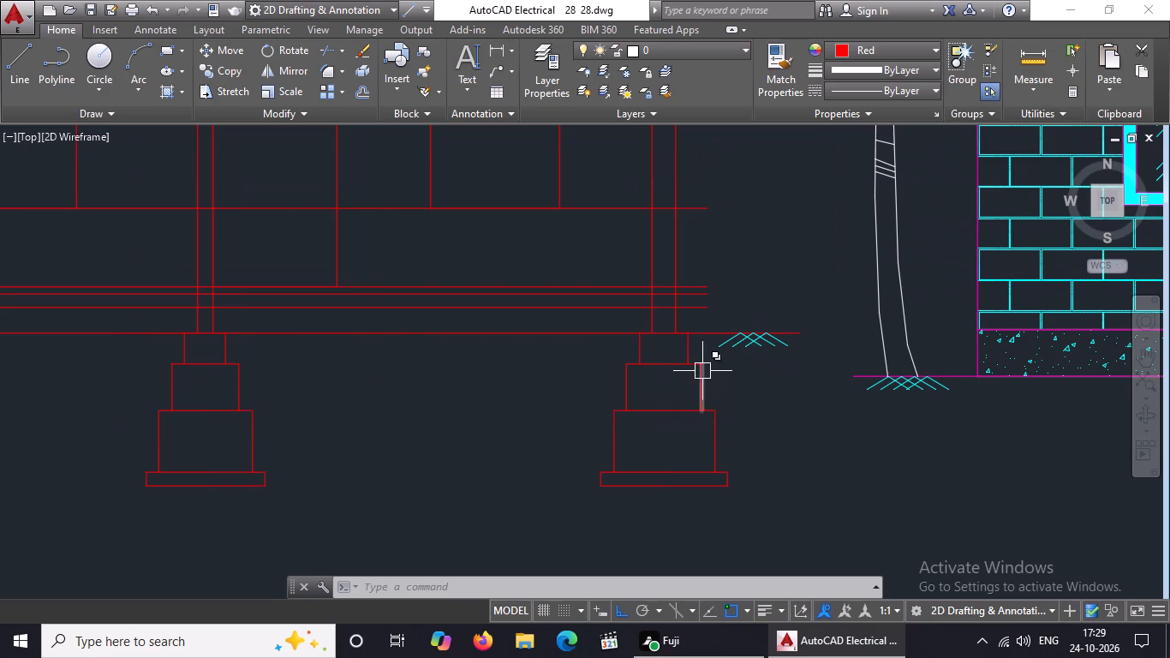
{"action": "key", "text": "Escape"}
{"action": "key", "text": "l"}
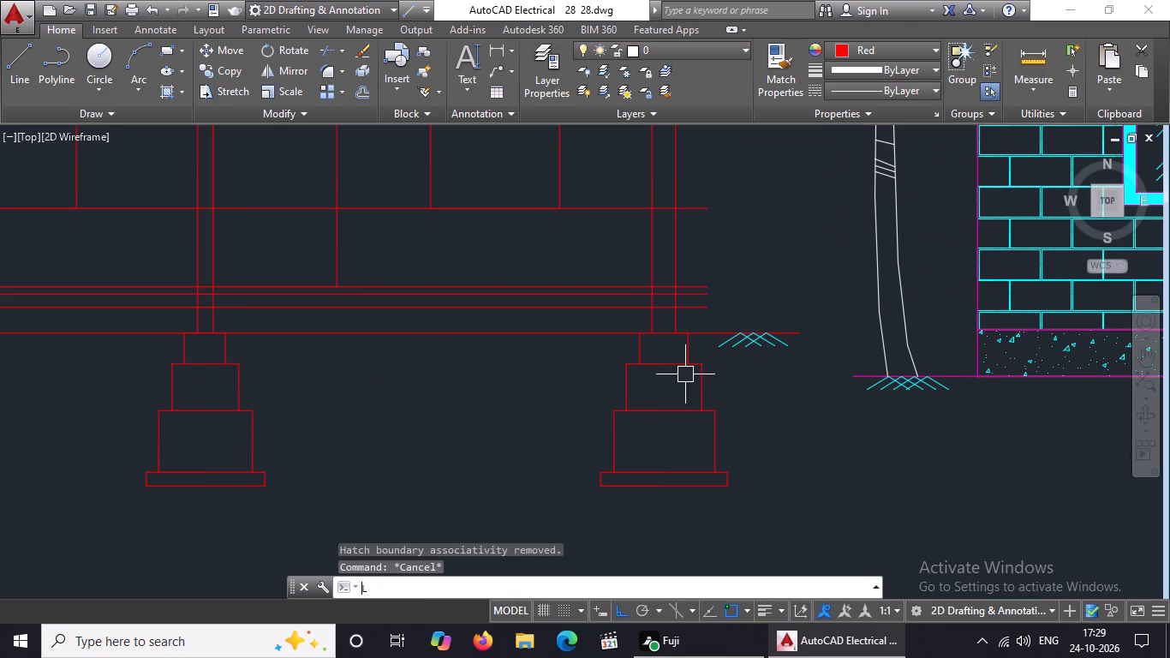
{"action": "key", "text": "Return"}
{"action": "scroll", "coordinate": [697, 354], "scroll_direction": "up", "scroll_amount": 2}
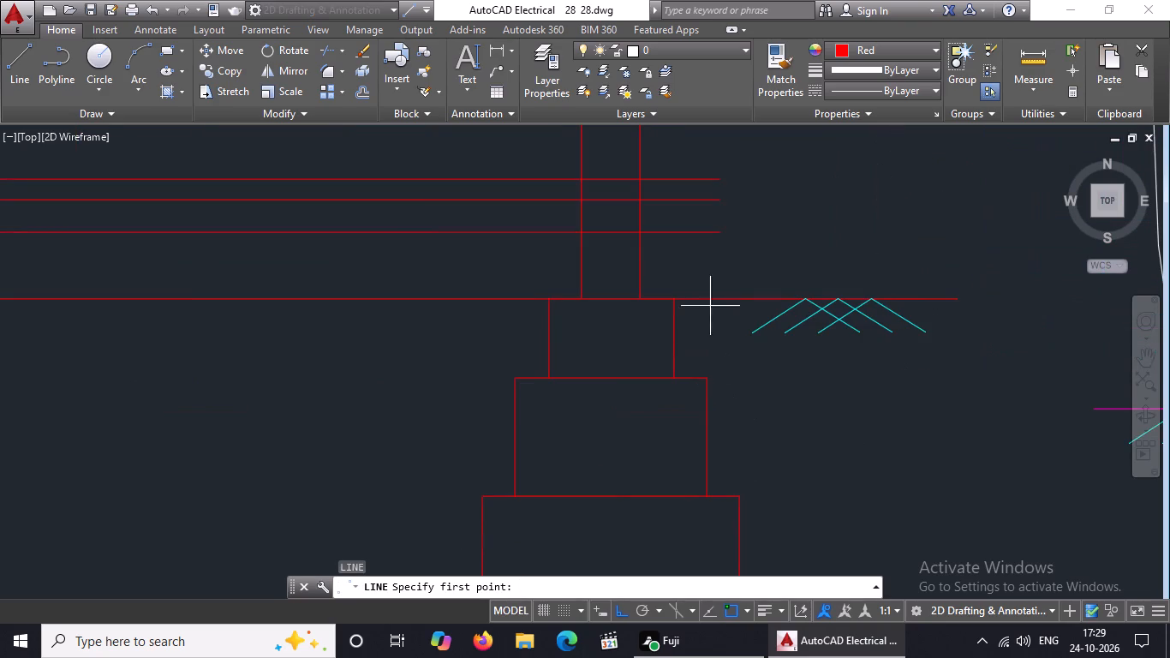
{"action": "left_click", "coordinate": [643, 178]}
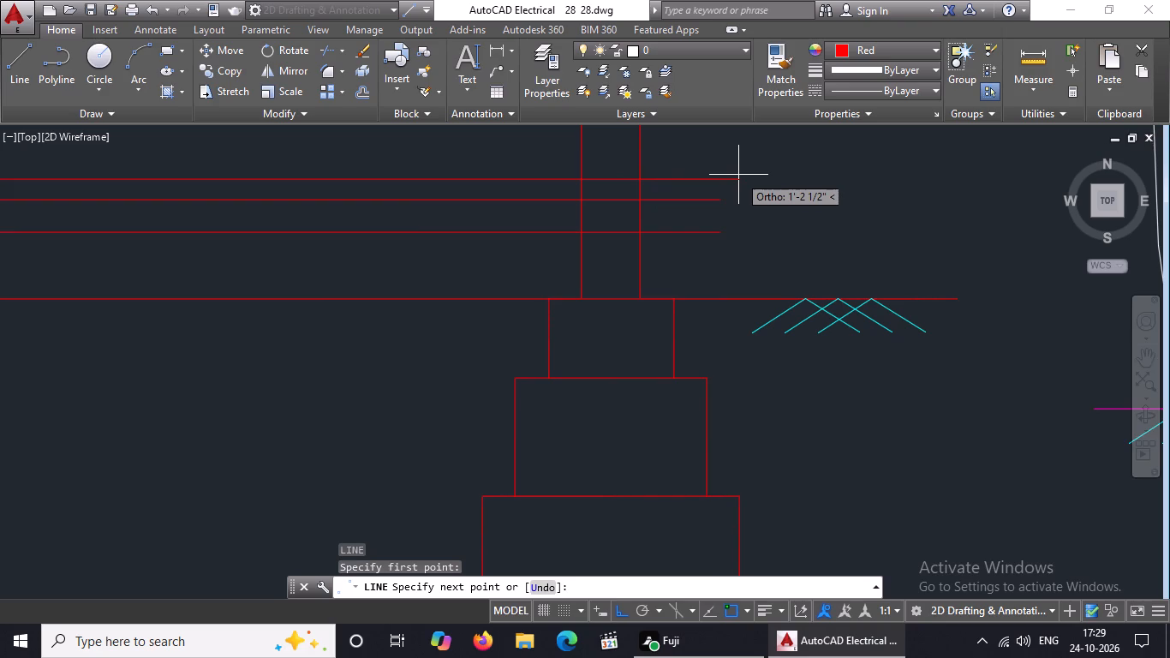
{"action": "key", "text": "5"}
{"action": "key", "text": "shift+quotedbl"}
{"action": "key", "text": "Return"}
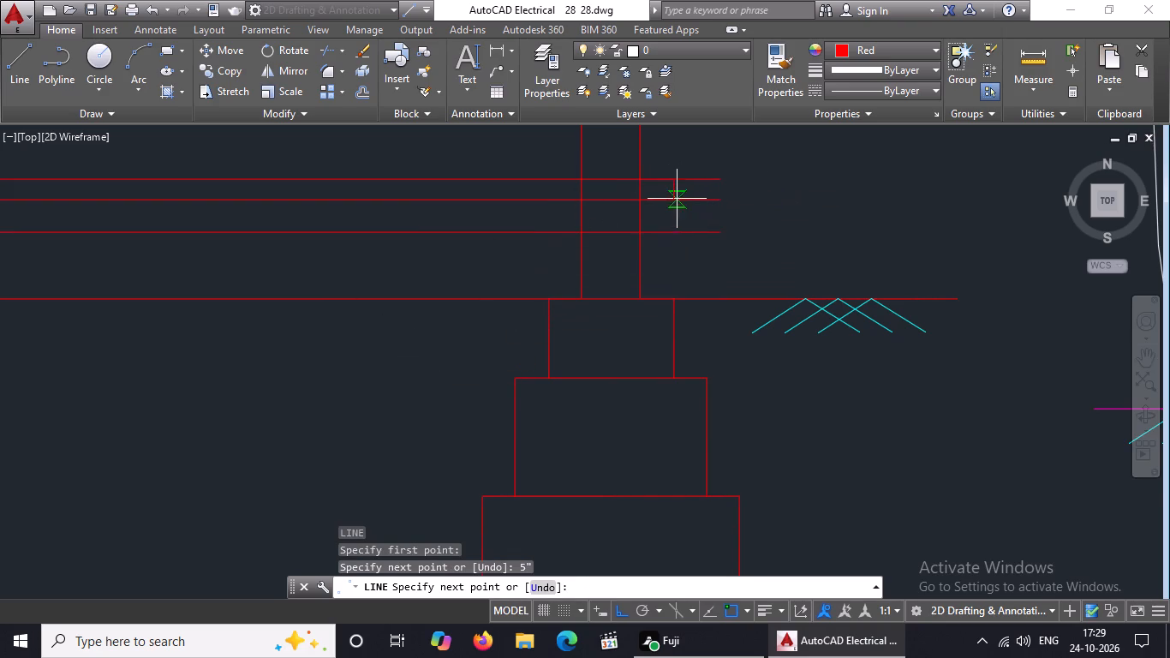
{"action": "scroll", "coordinate": [677, 199], "scroll_direction": "up", "scroll_amount": 2}
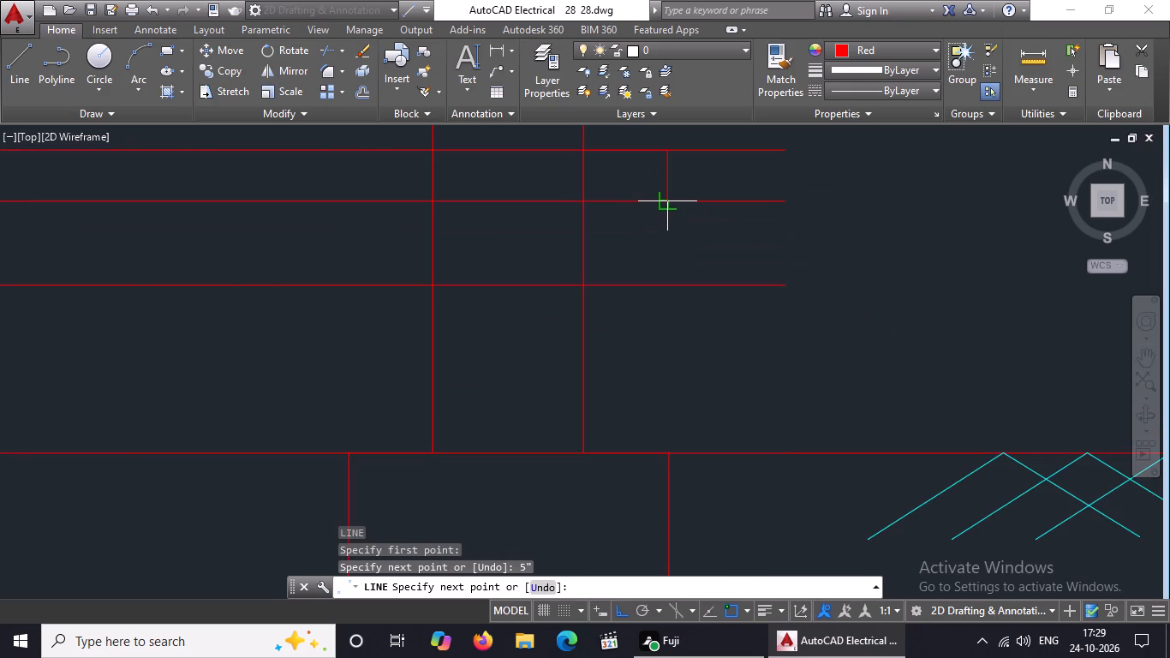
{"action": "left_click", "coordinate": [669, 201]}
Continue the right stepped line with two more 5" outward treads, dropping to the third floor line and finally to the ground line.
{"action": "type", "text": "5\""}
{"action": "key", "text": "Return"}
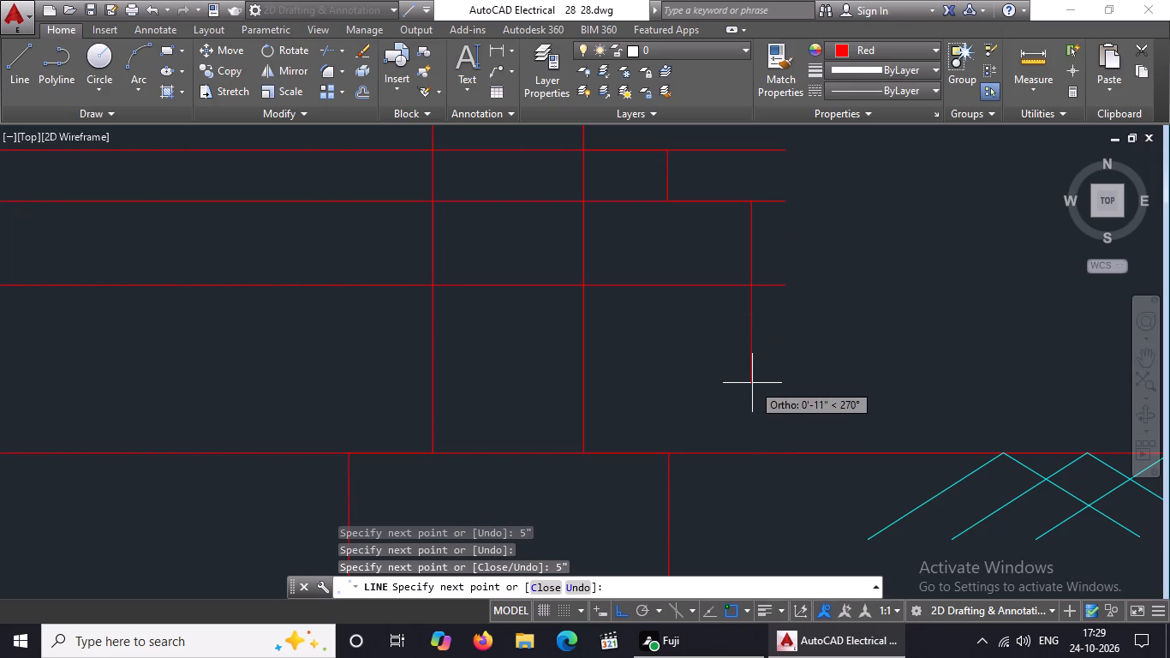
{"action": "left_click", "coordinate": [750, 286]}
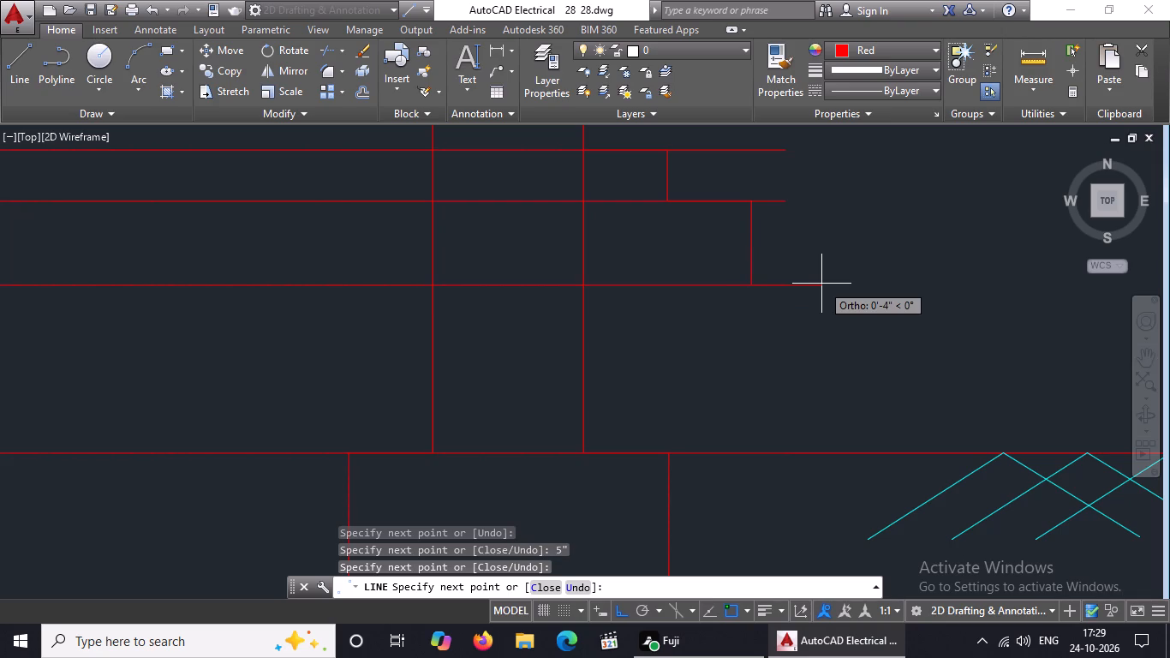
{"action": "type", "text": "5\""}
{"action": "key", "text": "Return"}
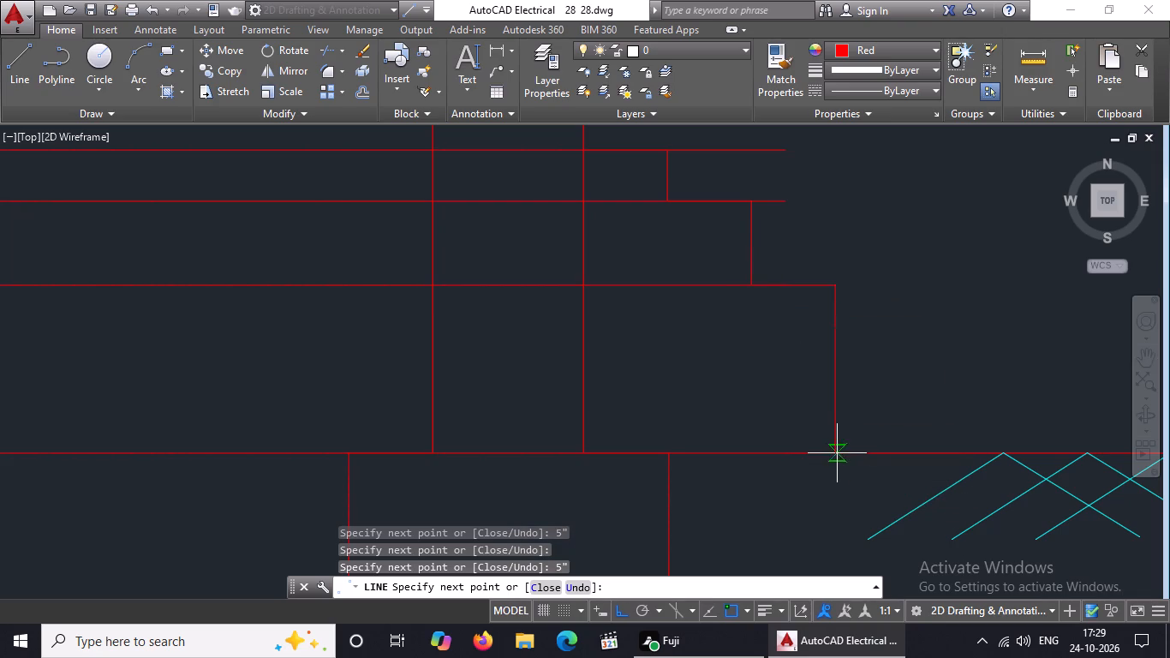
{"action": "scroll", "coordinate": [837, 453], "scroll_direction": "up", "scroll_amount": 2}
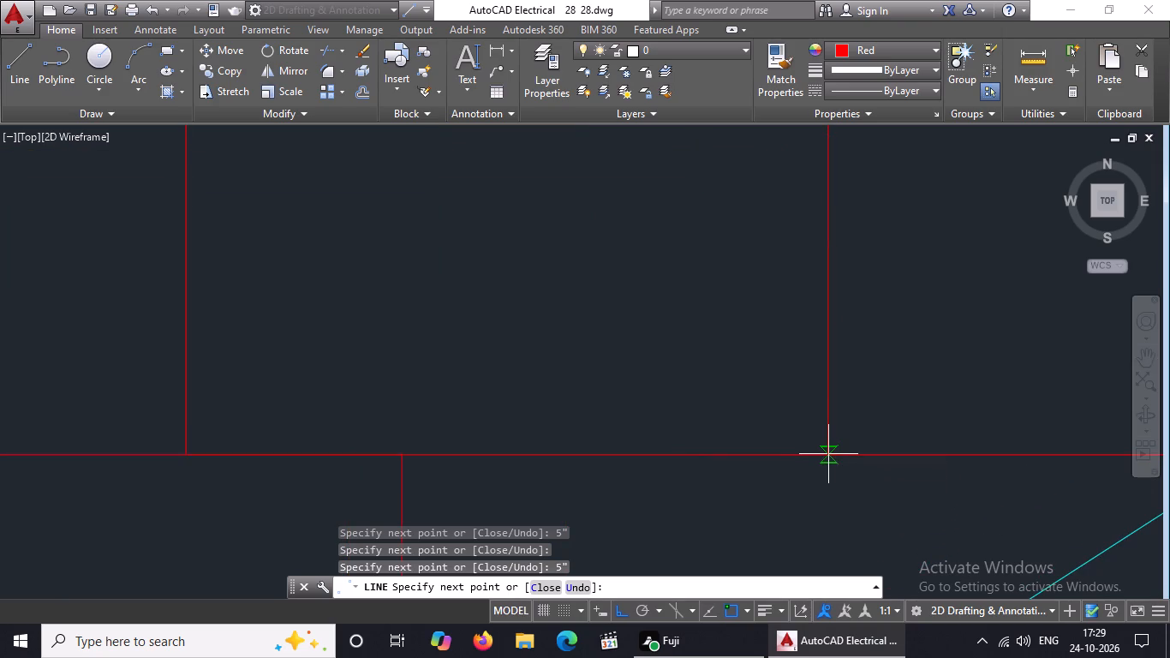
{"action": "scroll", "coordinate": [828, 454], "scroll_direction": "up", "scroll_amount": 3}
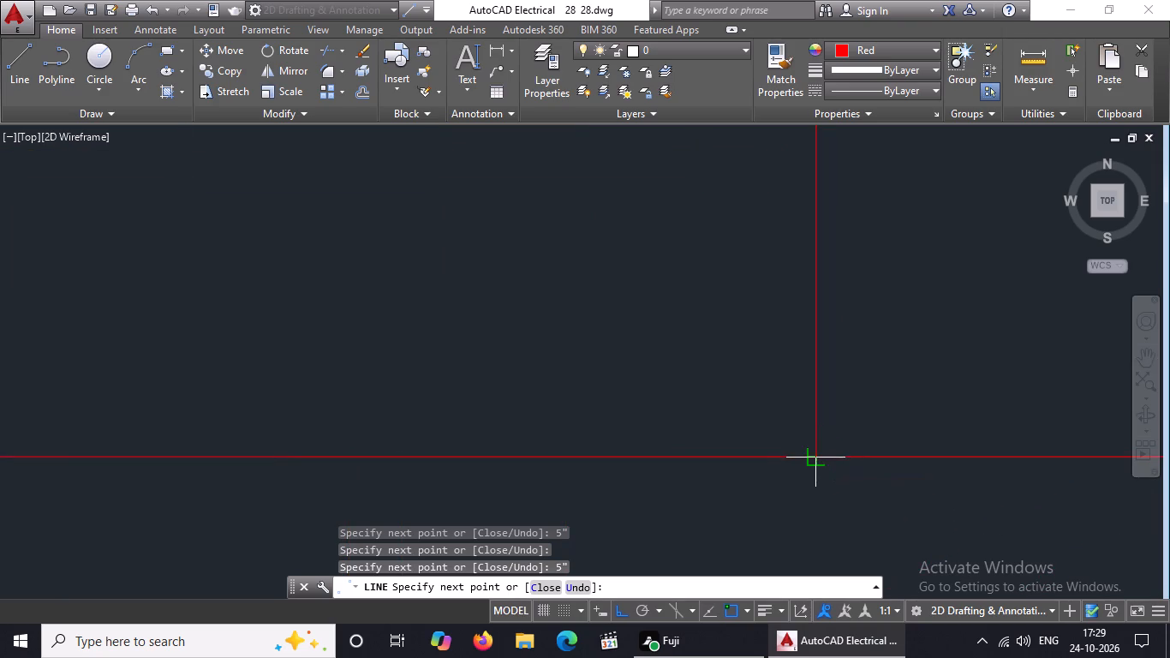
{"action": "left_click", "coordinate": [815, 462]}
{"action": "scroll", "coordinate": [755, 578], "scroll_direction": "down", "scroll_amount": 2}
{"action": "key", "text": "Escape"}
{"action": "scroll", "coordinate": [809, 483], "scroll_direction": "down", "scroll_amount": 3}
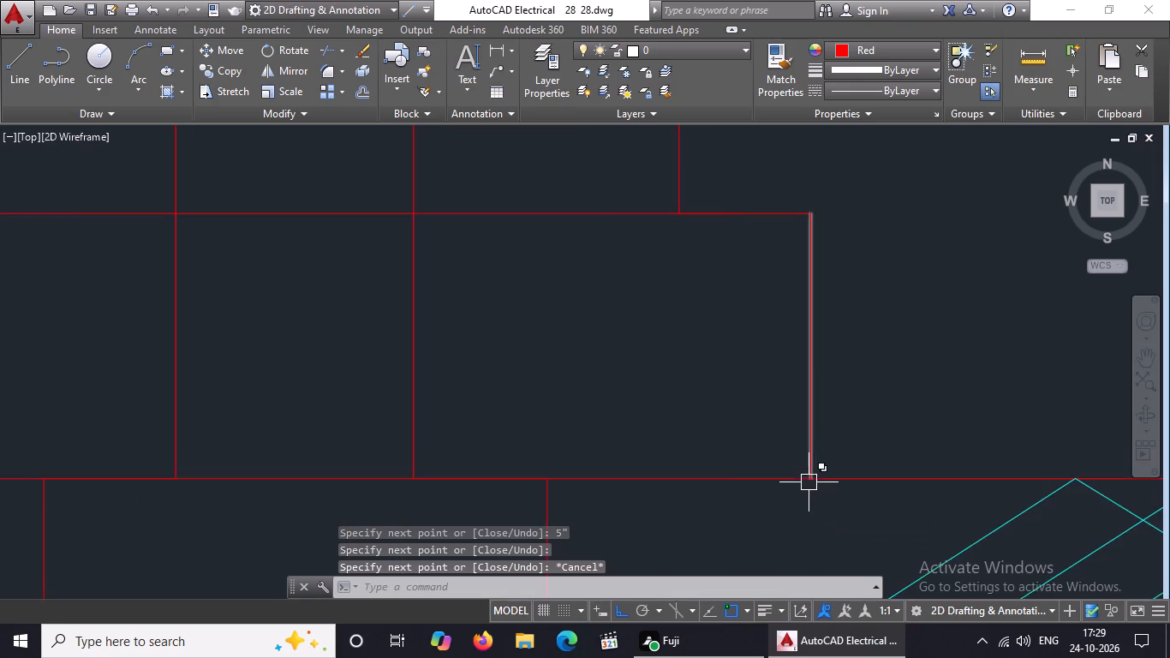
{"action": "scroll", "coordinate": [809, 482], "scroll_direction": "down", "scroll_amount": 7}
{"action": "key", "text": "Escape"}
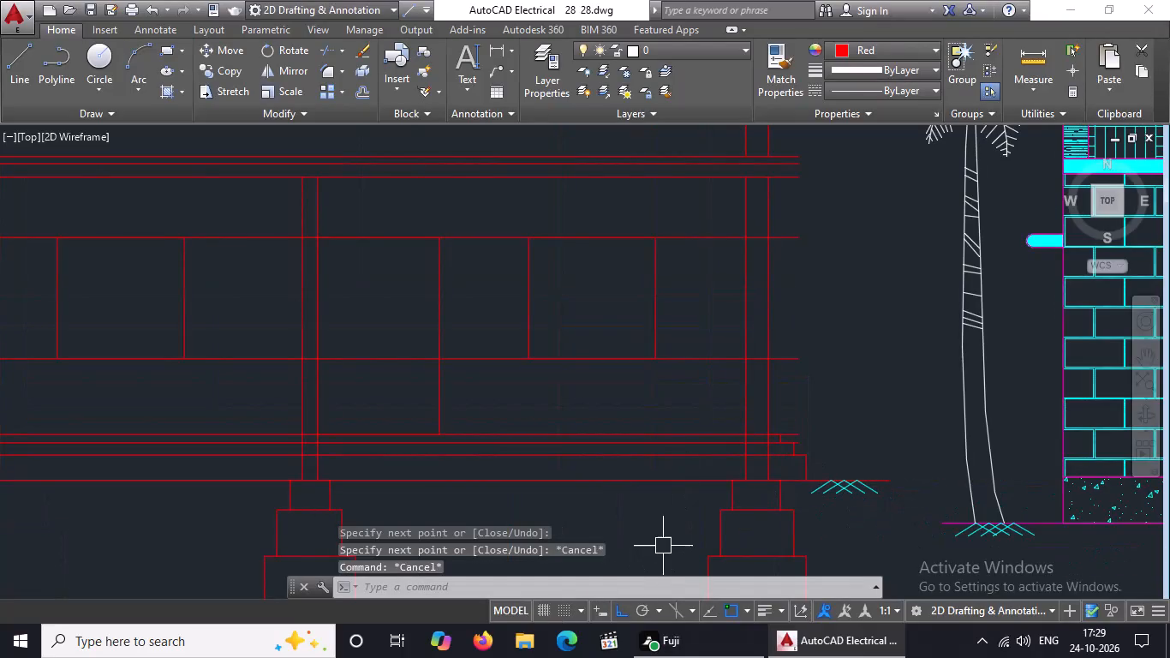
Trim the upper two floor lines back to the right-hand steps and delete the leftover segment of the top line.
{"action": "type", "text": "TR"}
{"action": "key", "text": "space"}
{"action": "key", "text": "space"}
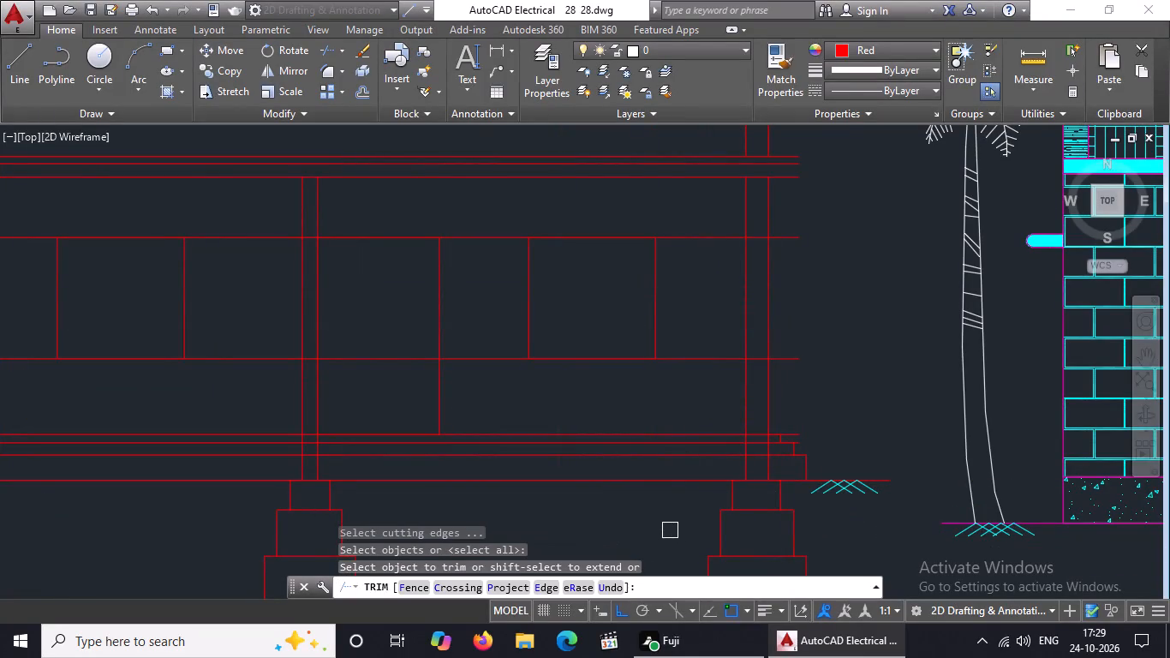
{"action": "scroll", "coordinate": [711, 499], "scroll_direction": "up", "scroll_amount": 3}
{"action": "scroll", "coordinate": [819, 396], "scroll_direction": "down", "scroll_amount": 3}
{"action": "scroll", "coordinate": [922, 353], "scroll_direction": "up", "scroll_amount": 3}
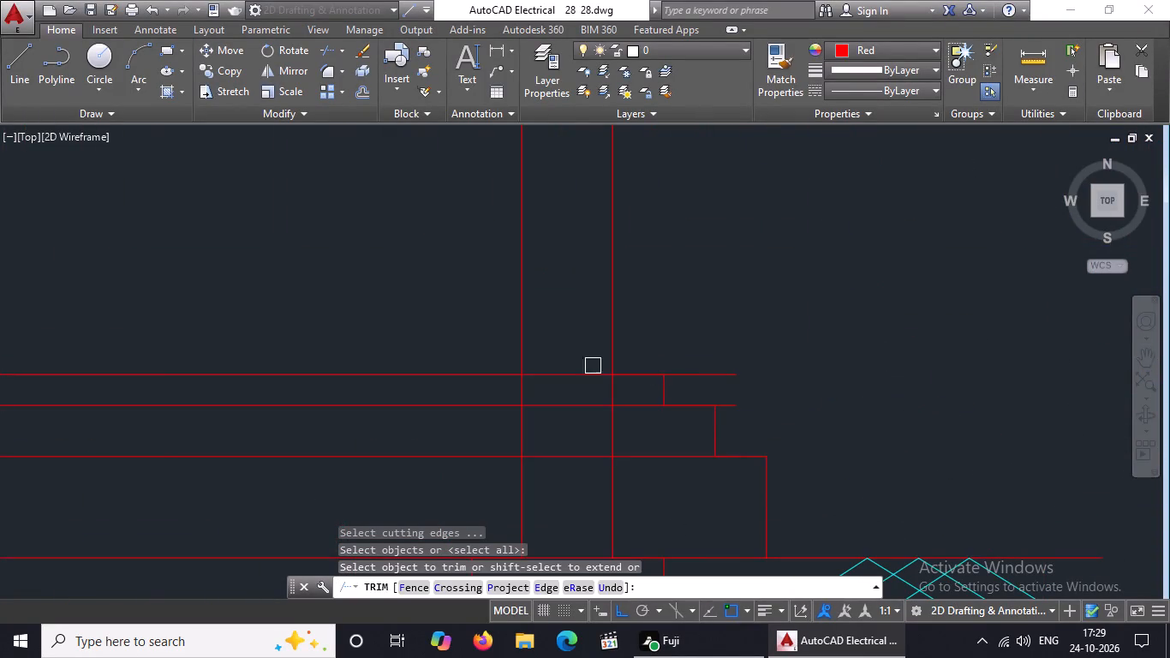
{"action": "left_click", "coordinate": [679, 370]}
{"action": "left_click", "coordinate": [676, 377]}
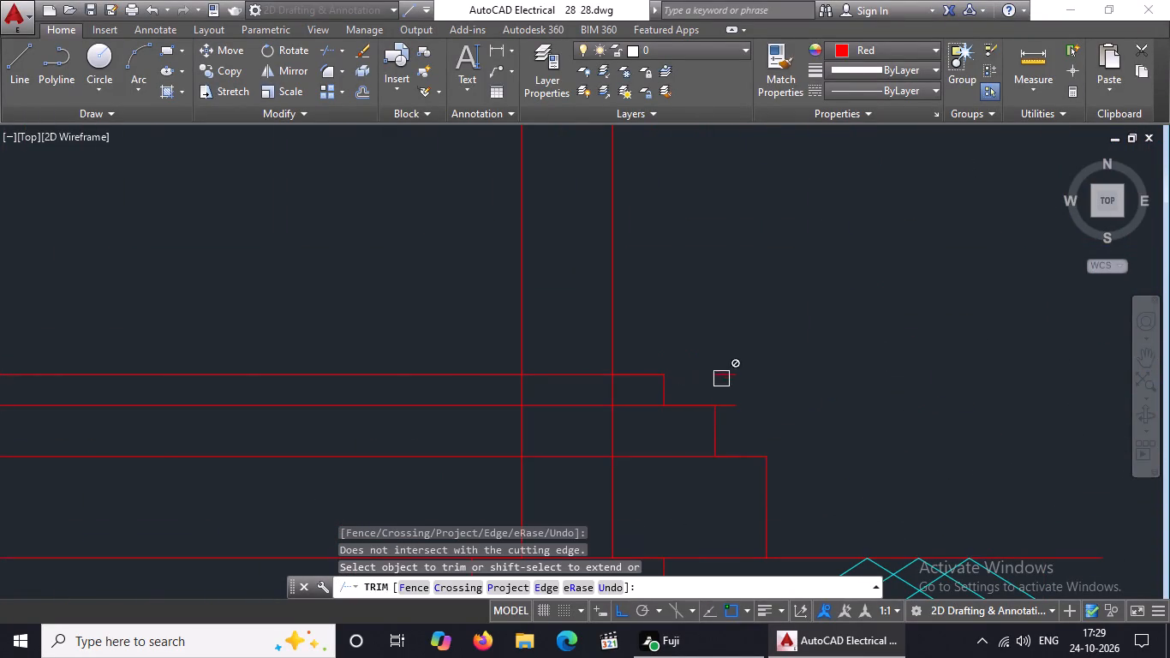
{"action": "left_click", "coordinate": [725, 407]}
{"action": "scroll", "coordinate": [724, 406], "scroll_direction": "up", "scroll_amount": 3}
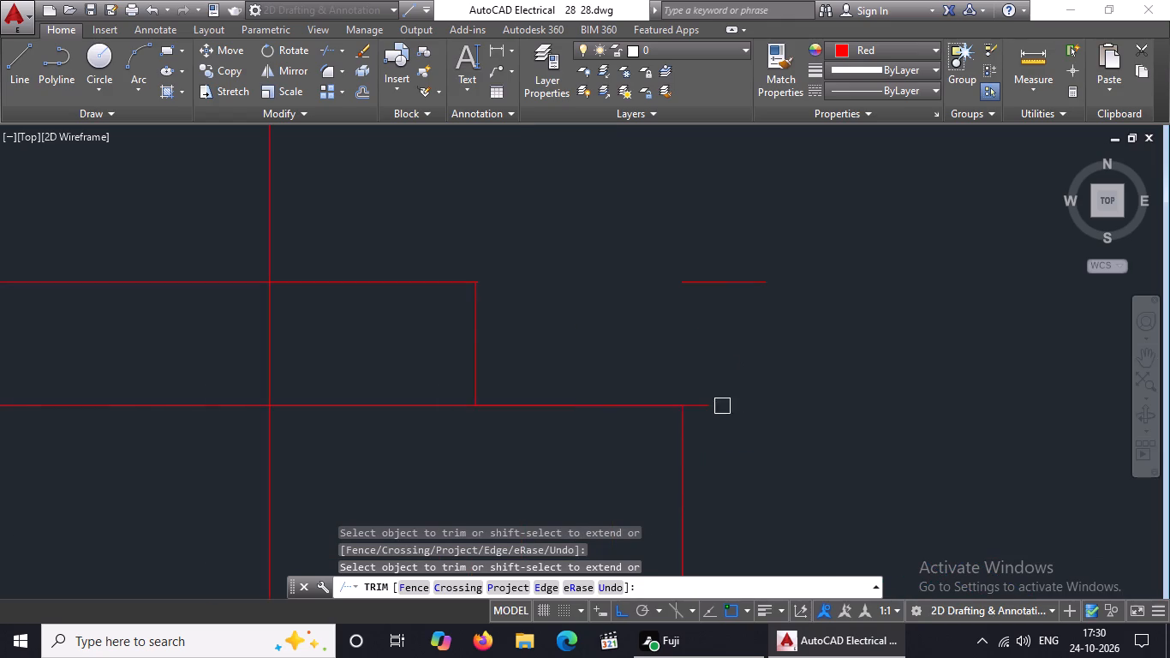
{"action": "left_click", "coordinate": [697, 410]}
{"action": "key", "text": "Escape"}
{"action": "left_click", "coordinate": [705, 284]}
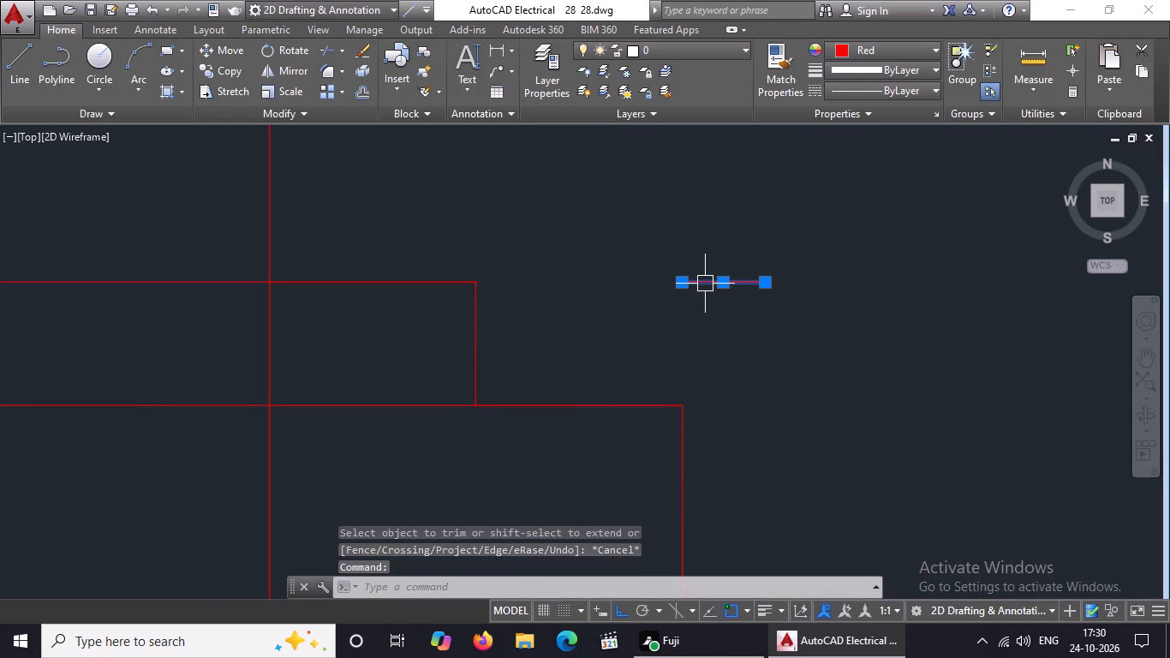
{"action": "key", "text": "Delete"}
Start a matching stepped line at the left outer wall's outer face: 5" outward along the top floor line, down to the second.
{"action": "scroll", "coordinate": [654, 317], "scroll_direction": "down", "scroll_amount": 7}
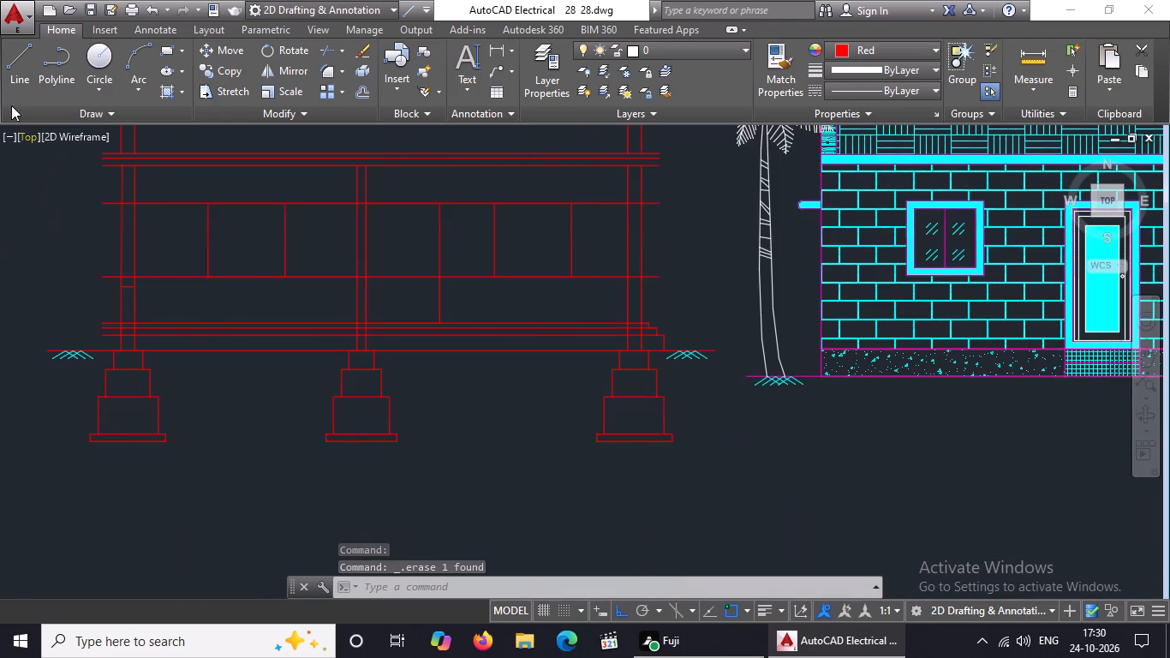
{"action": "left_click", "coordinate": [16, 71]}
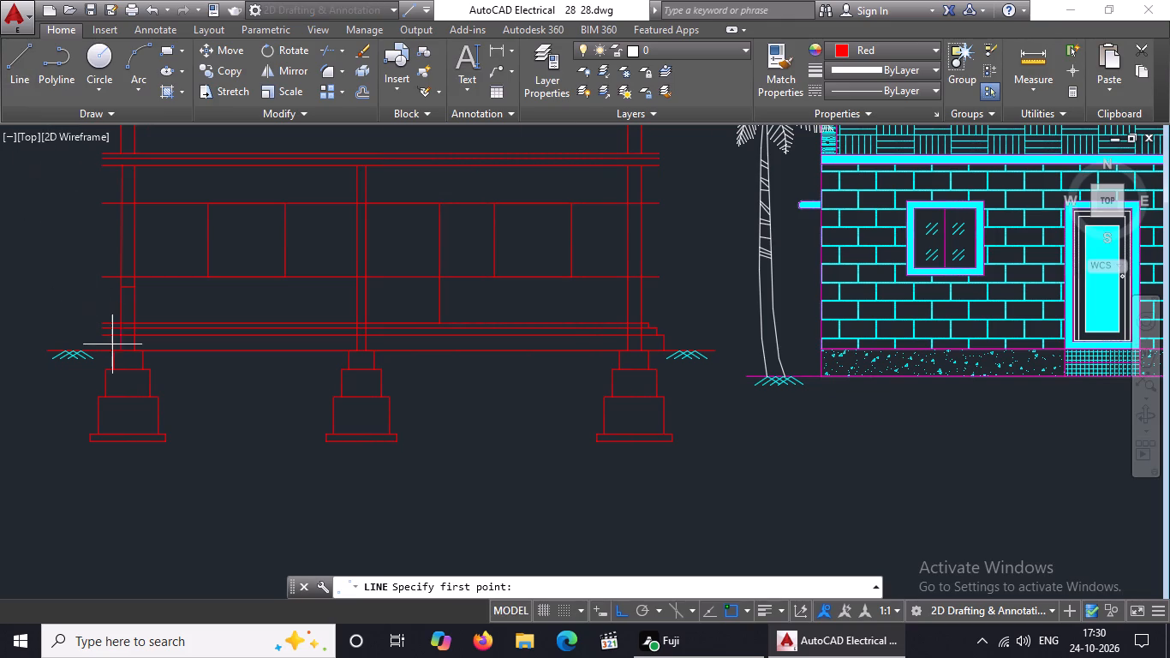
{"action": "scroll", "coordinate": [112, 345], "scroll_direction": "up", "scroll_amount": 2}
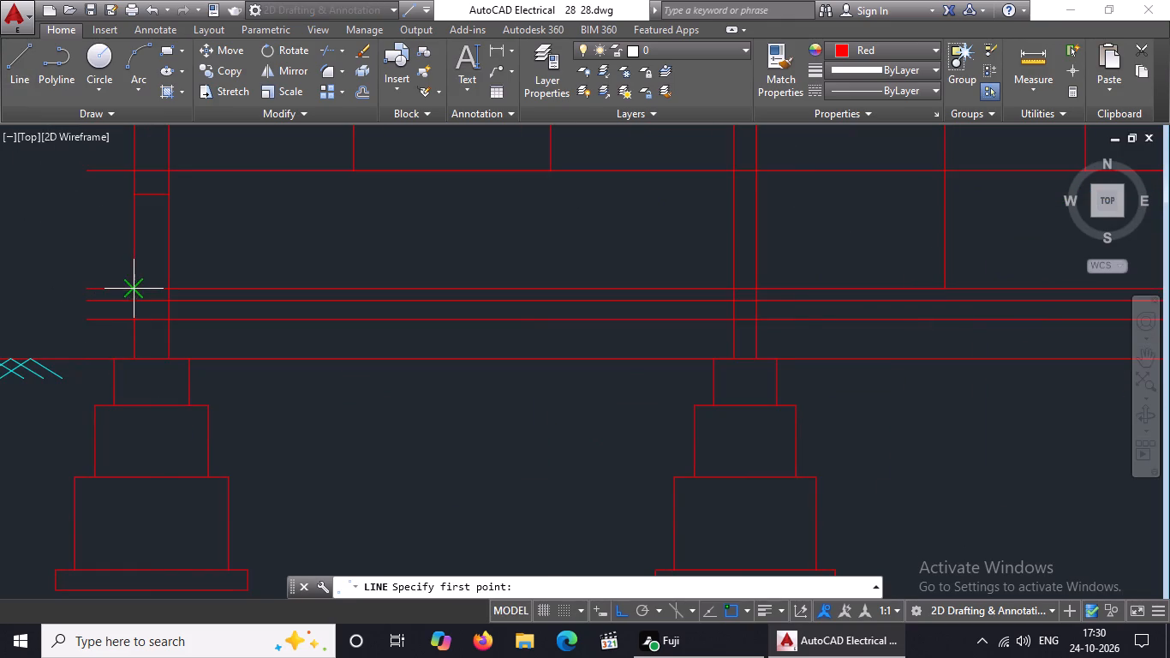
{"action": "left_click", "coordinate": [134, 289]}
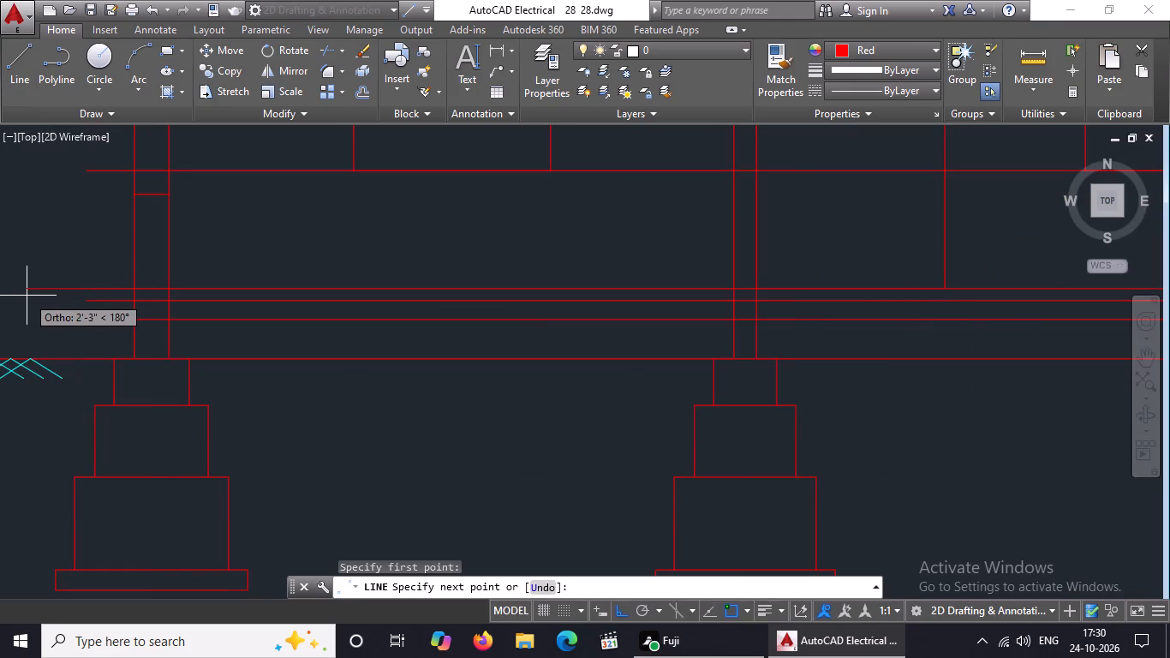
{"action": "key", "text": "5"}
{"action": "key", "text": "shift+quotedbl"}
{"action": "key", "text": "Return"}
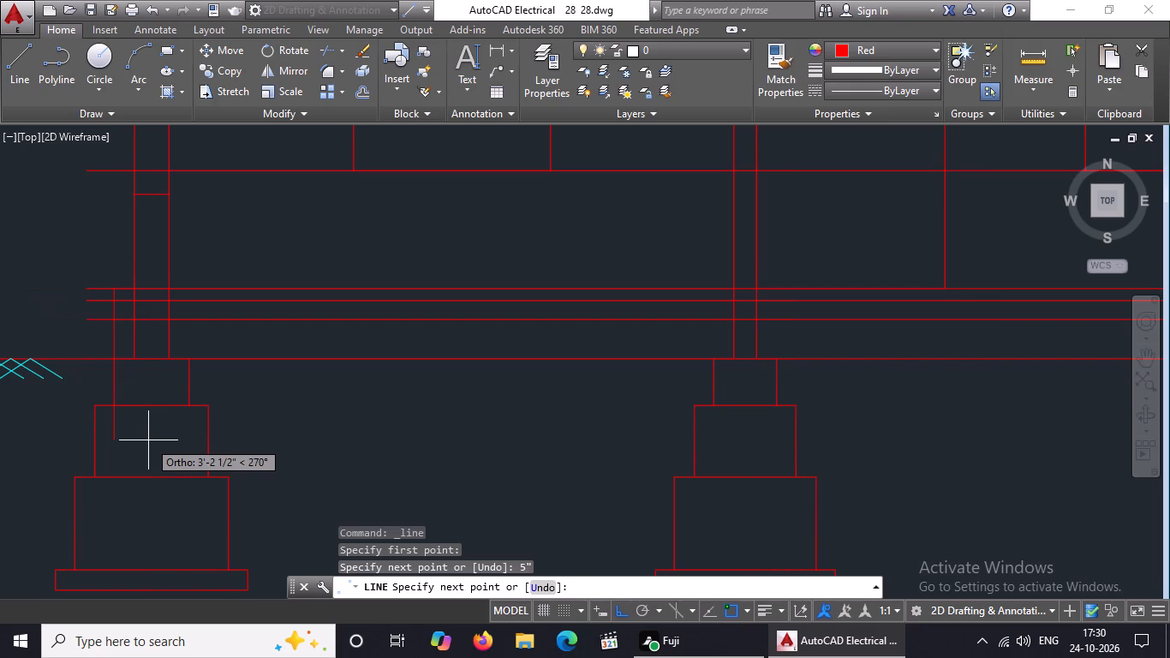
{"action": "scroll", "coordinate": [106, 313], "scroll_direction": "up", "scroll_amount": 3}
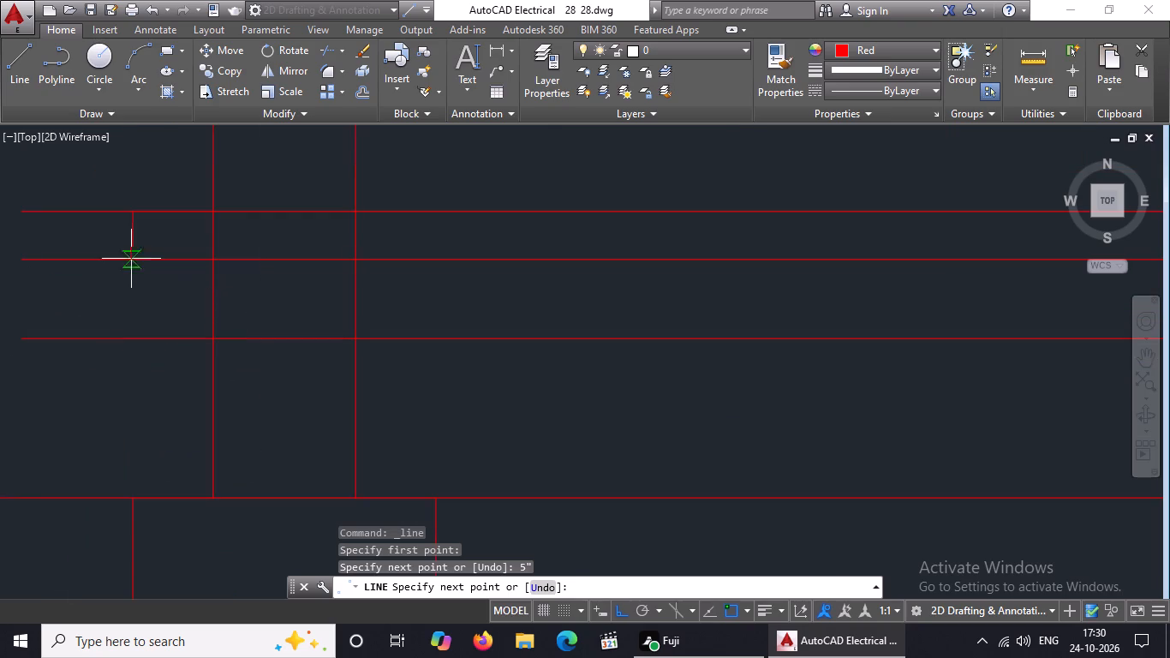
{"action": "left_click", "coordinate": [132, 257]}
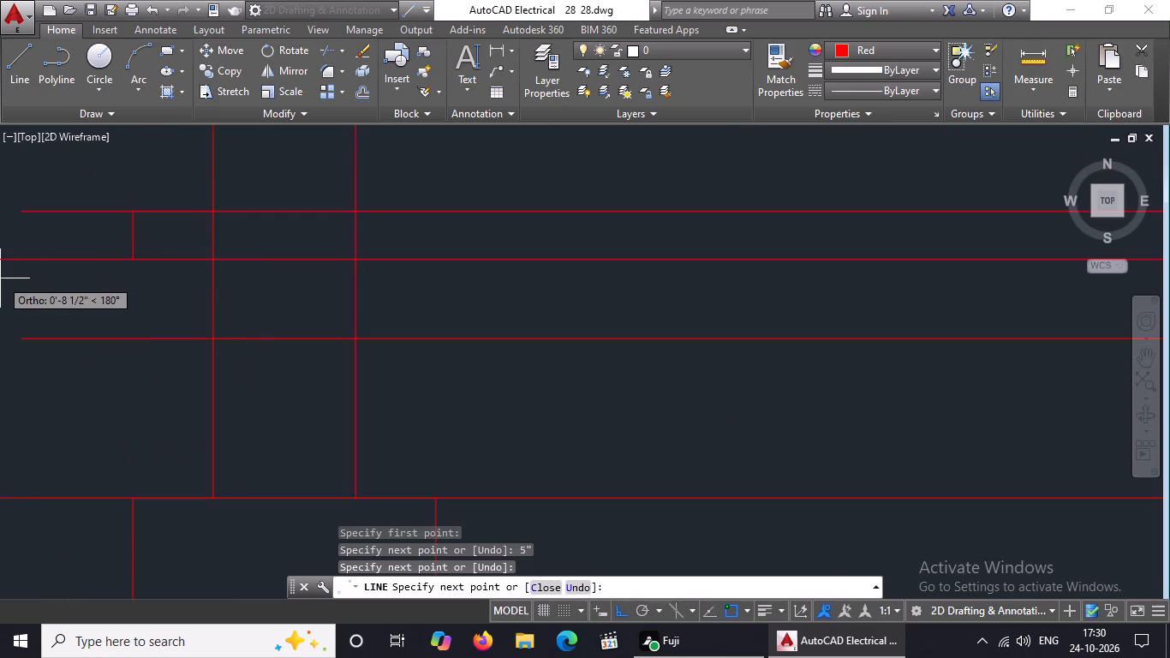
Continue the left stepped line with two more 5" outward treads, dropping to the third floor line and finally to the ground line.
{"action": "type", "text": "5\""}
{"action": "key", "text": "Return"}
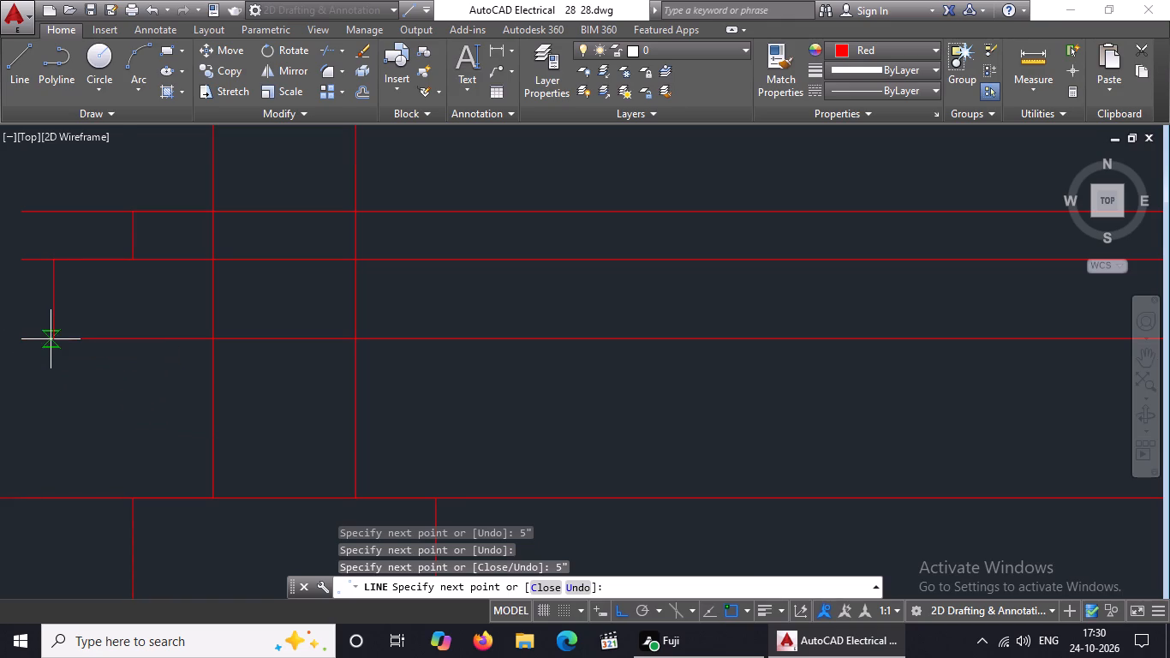
{"action": "scroll", "coordinate": [51, 338], "scroll_direction": "up", "scroll_amount": 2}
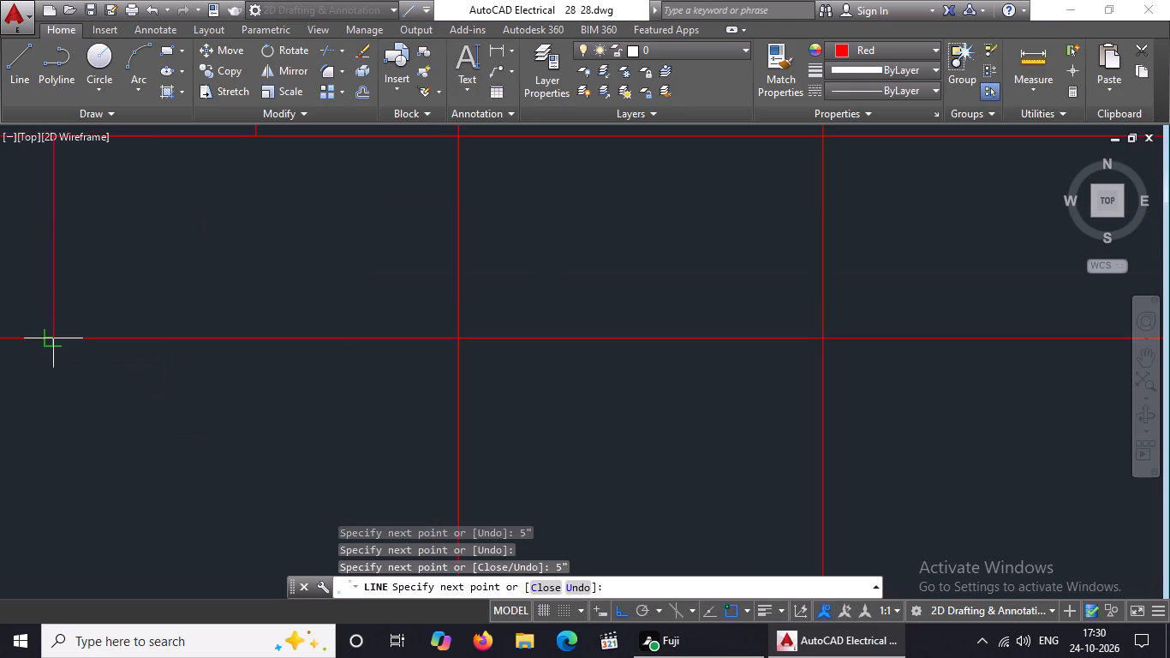
{"action": "left_click", "coordinate": [52, 339]}
{"action": "scroll", "coordinate": [16, 357], "scroll_direction": "down", "scroll_amount": 4}
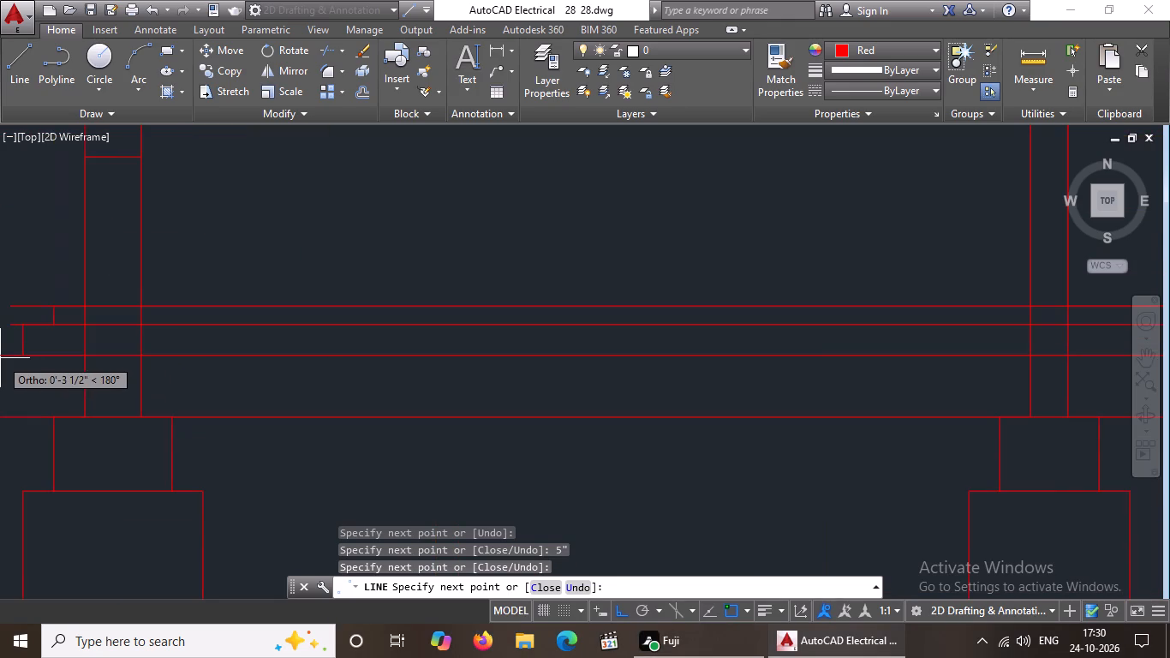
{"action": "type", "text": "5\""}
{"action": "key", "text": "Return"}
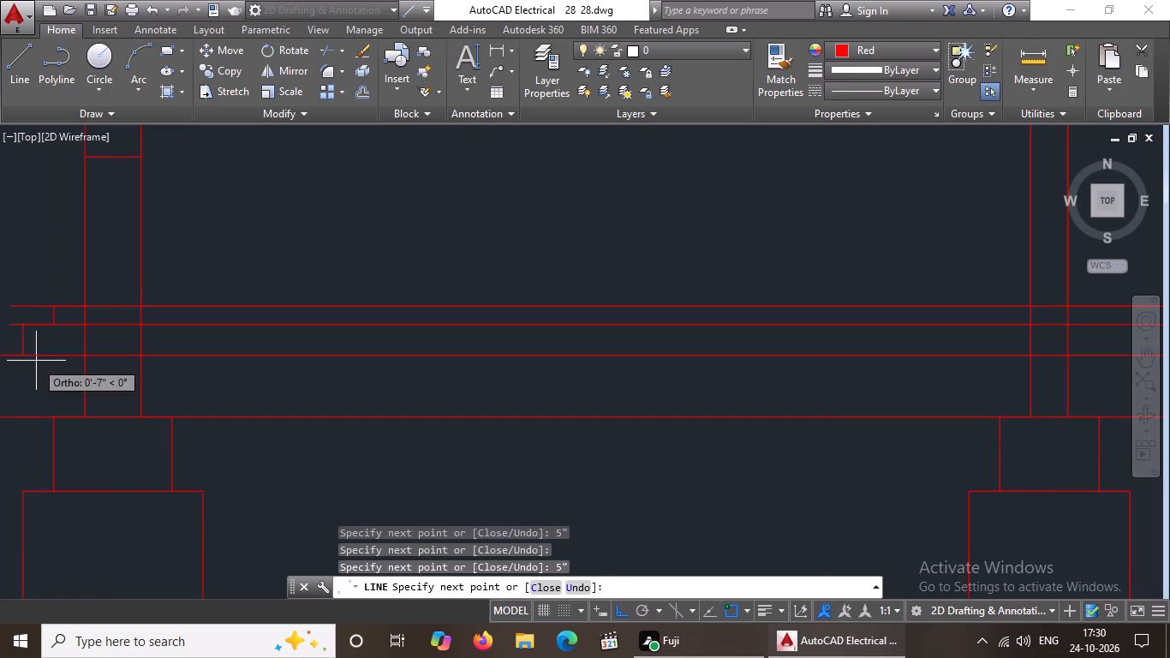
{"action": "middle_click_drag", "start_coordinate": [36, 361], "coordinate": [159, 348]}
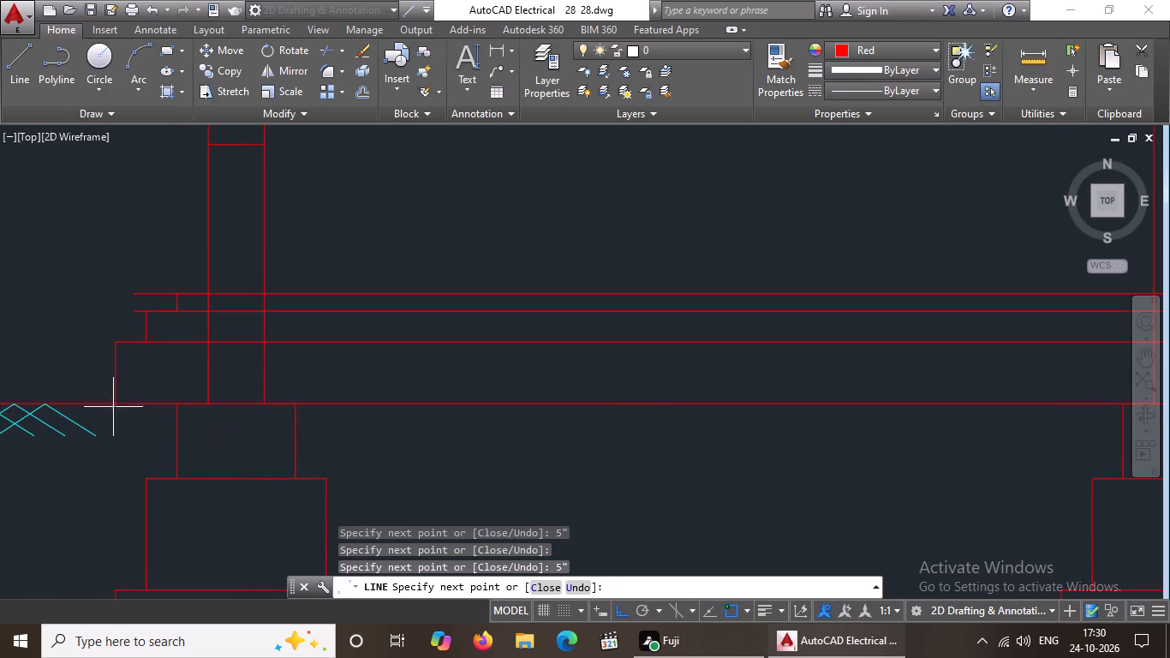
{"action": "left_click", "coordinate": [118, 398]}
{"action": "scroll", "coordinate": [170, 404], "scroll_direction": "down", "scroll_amount": 4}
{"action": "key", "text": "Escape"}
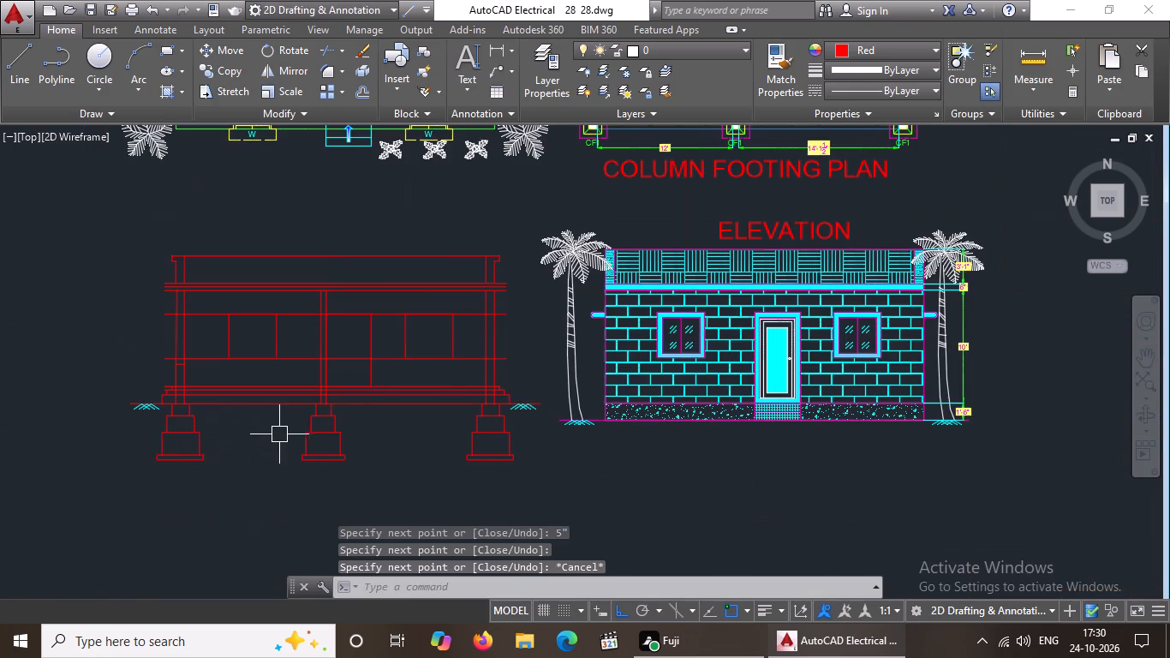
Trim the upper two floor lines back to the left-hand steps and delete the leftover segment of the top line.
{"action": "scroll", "coordinate": [112, 396], "scroll_direction": "up", "scroll_amount": 3}
{"action": "key", "text": "Escape"}
{"action": "type", "text": "TR"}
{"action": "key", "text": "Return"}
{"action": "key", "text": "Return"}
{"action": "scroll", "coordinate": [306, 399], "scroll_direction": "up", "scroll_amount": 3}
{"action": "left_click", "coordinate": [384, 313]}
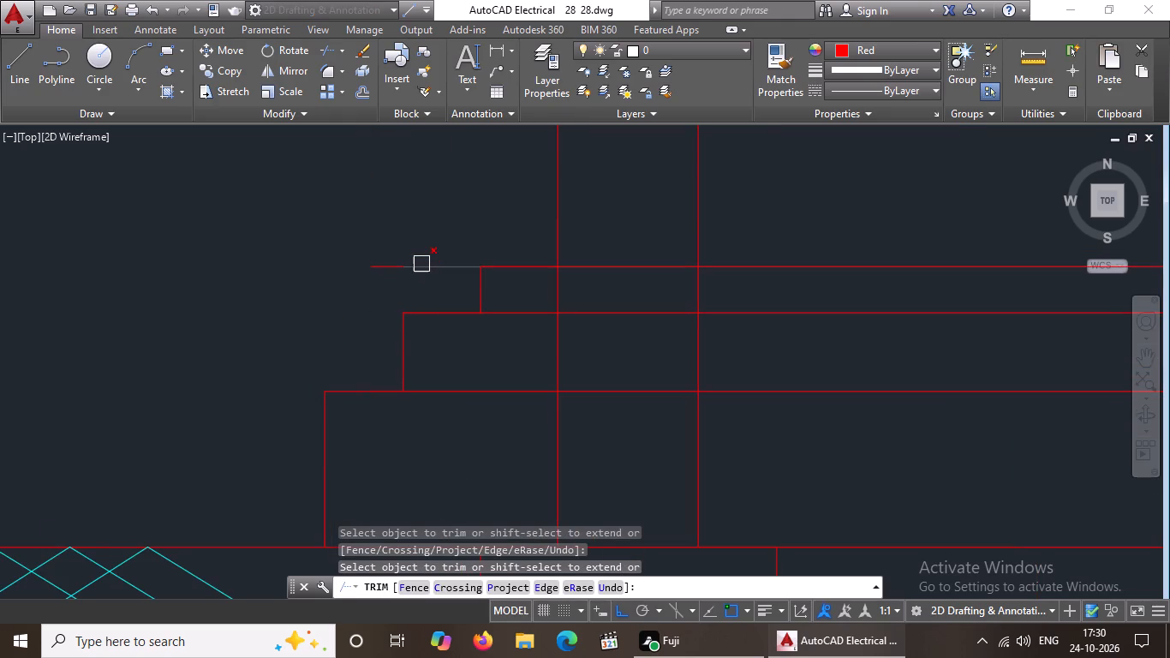
{"action": "left_click", "coordinate": [421, 264]}
{"action": "key", "text": "Escape"}
{"action": "left_click", "coordinate": [385, 267]}
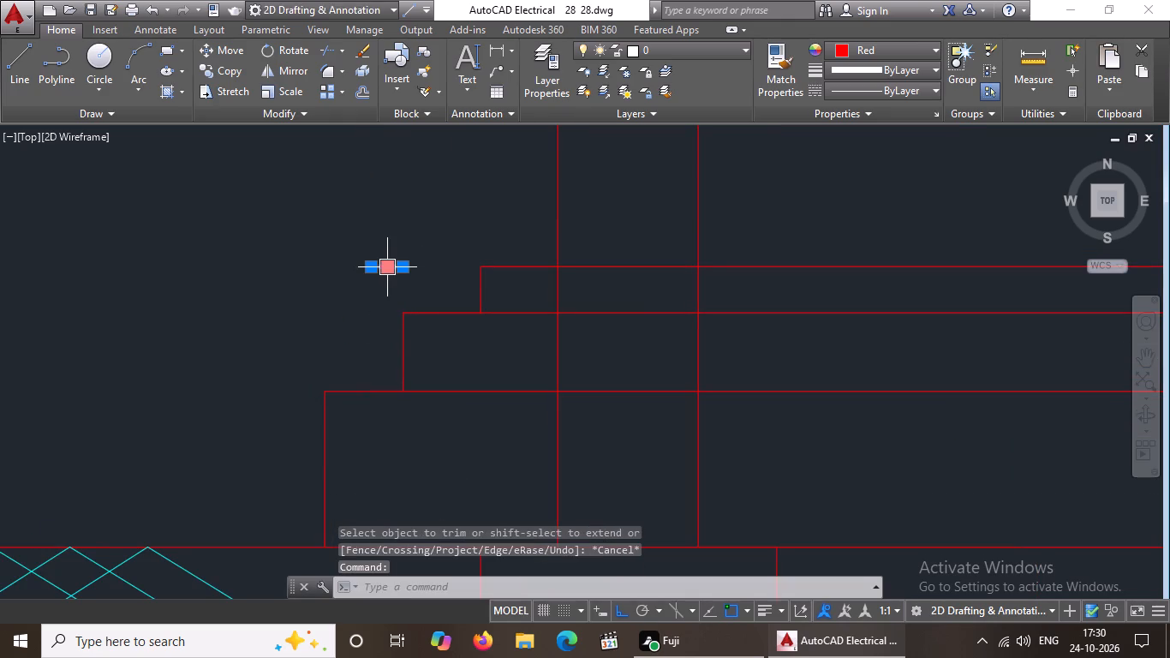
{"action": "key", "text": "Delete"}
{"action": "scroll", "coordinate": [397, 407], "scroll_direction": "down", "scroll_amount": 3}
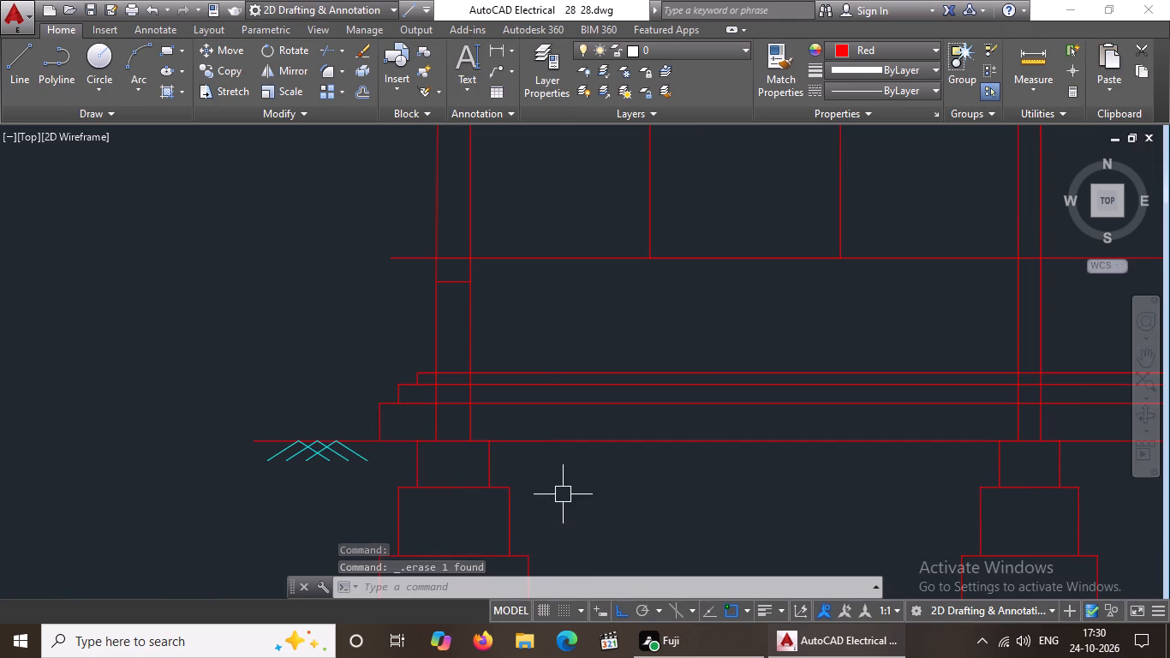
Delete the long horizontal sill-level line running through the bottoms of the window openings.
{"action": "scroll", "coordinate": [553, 406], "scroll_direction": "down", "scroll_amount": 2}
{"action": "left_click", "coordinate": [681, 347]}
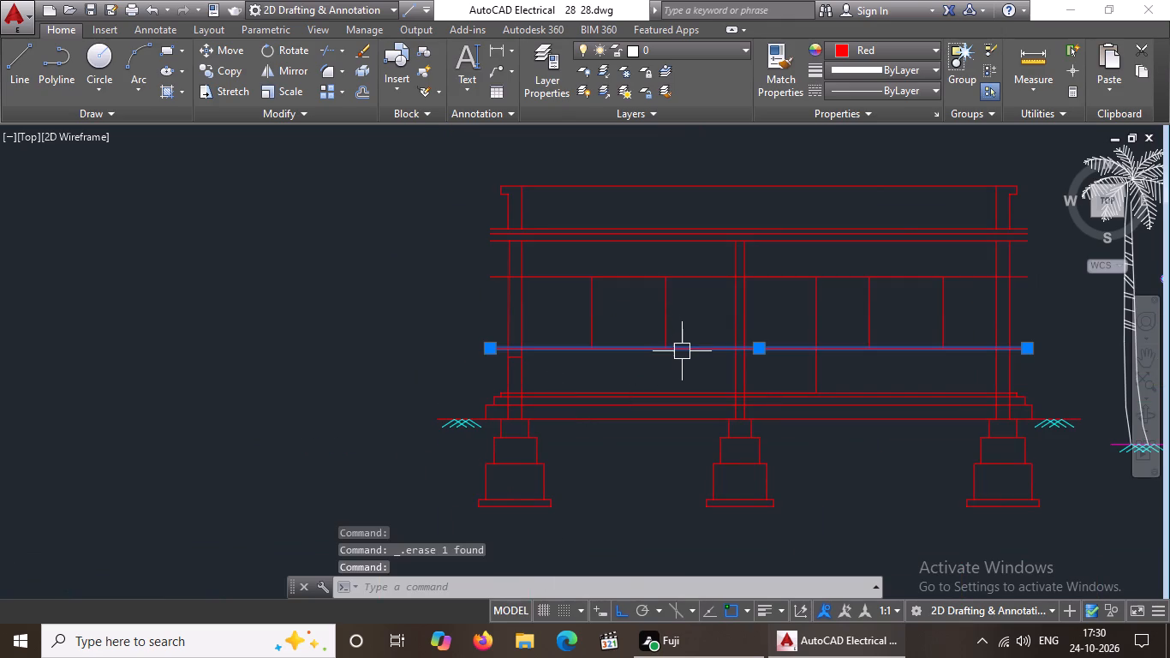
{"action": "key", "text": "Delete"}
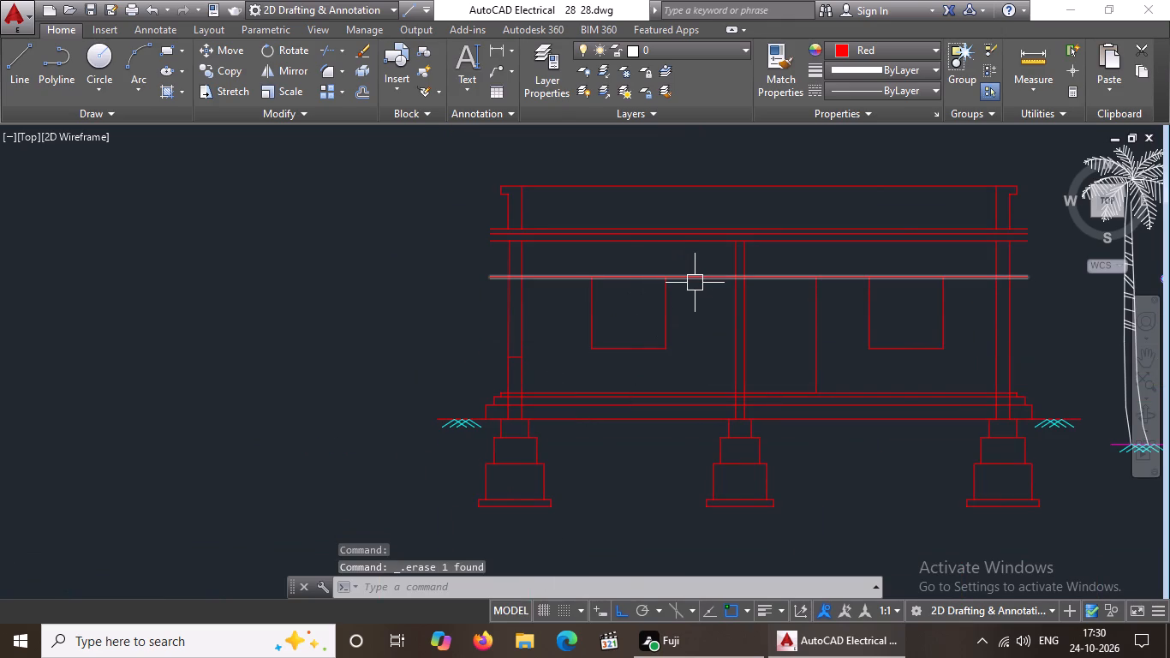
{"action": "key", "text": "Escape"}
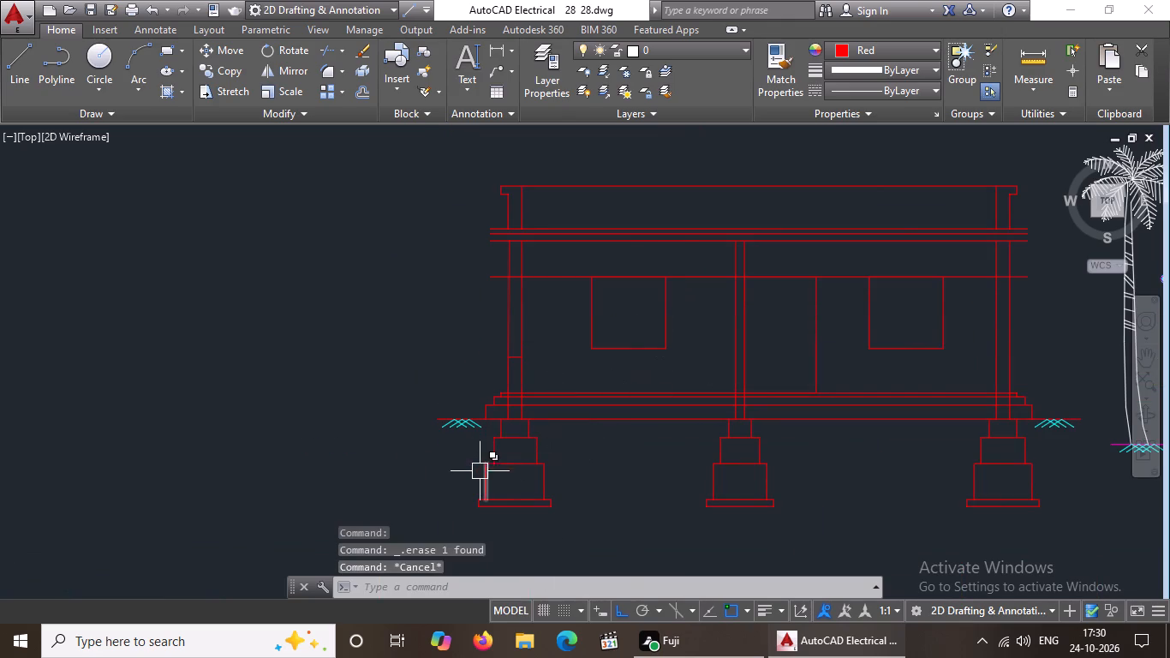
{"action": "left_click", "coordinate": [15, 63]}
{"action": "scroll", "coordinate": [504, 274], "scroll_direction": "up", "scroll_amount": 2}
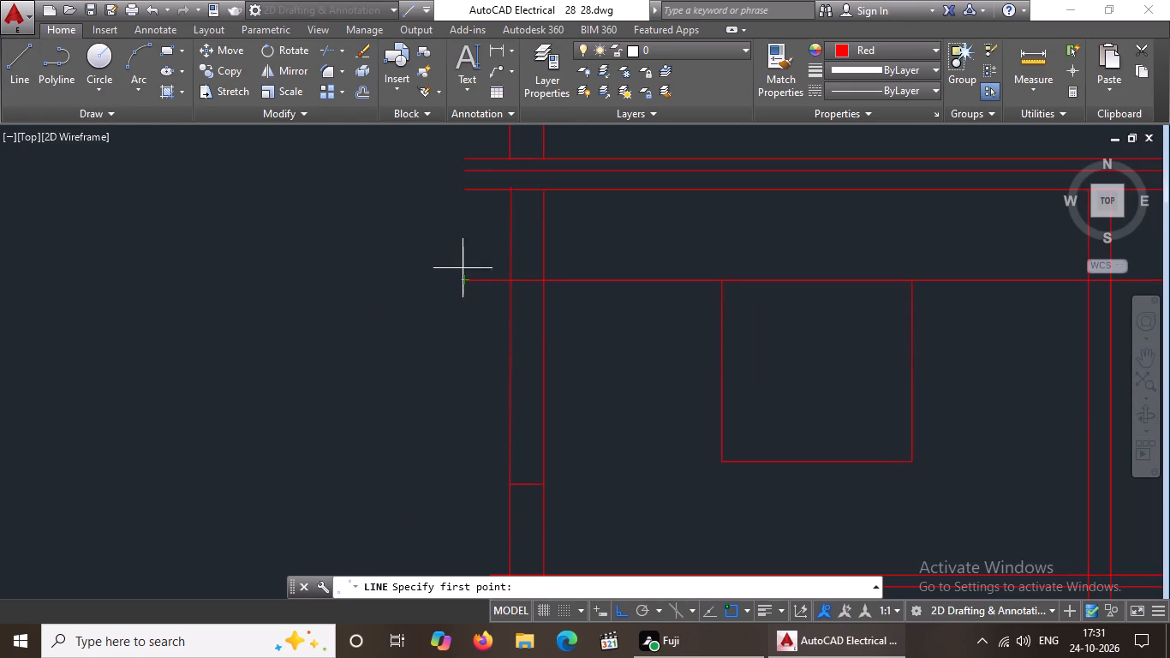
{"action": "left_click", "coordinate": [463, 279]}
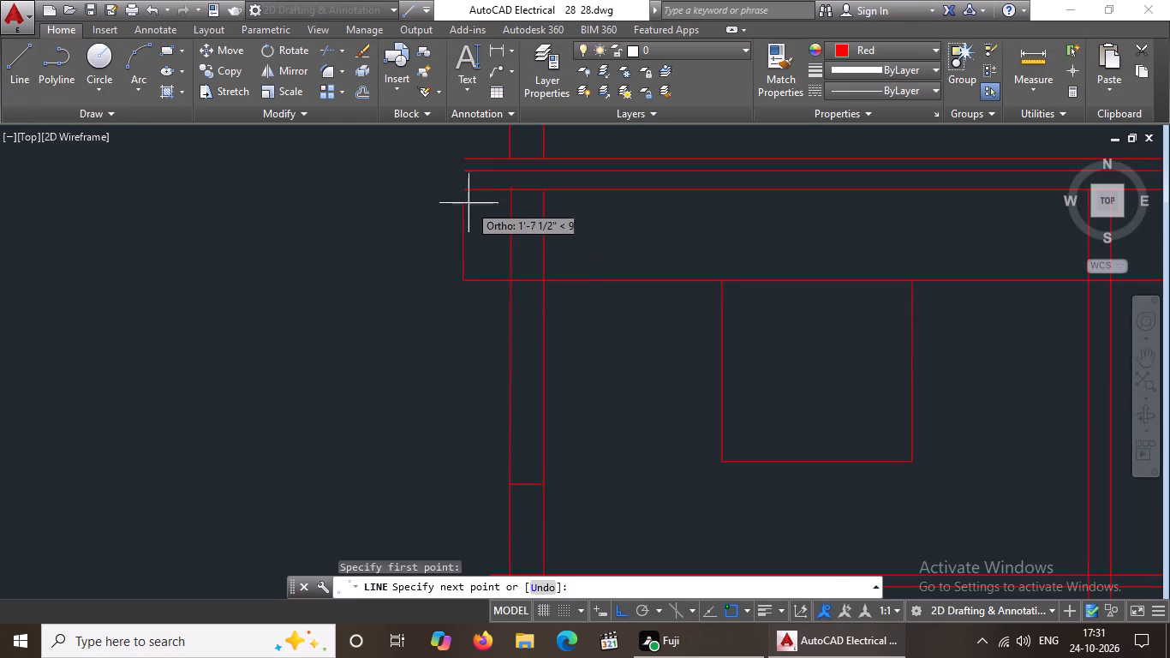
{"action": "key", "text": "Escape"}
Draw the left sunshade and lintel from the lintel line's left end: up 2" twice, across to the wall, up 4", across the wall.
{"action": "left_click", "coordinate": [22, 69]}
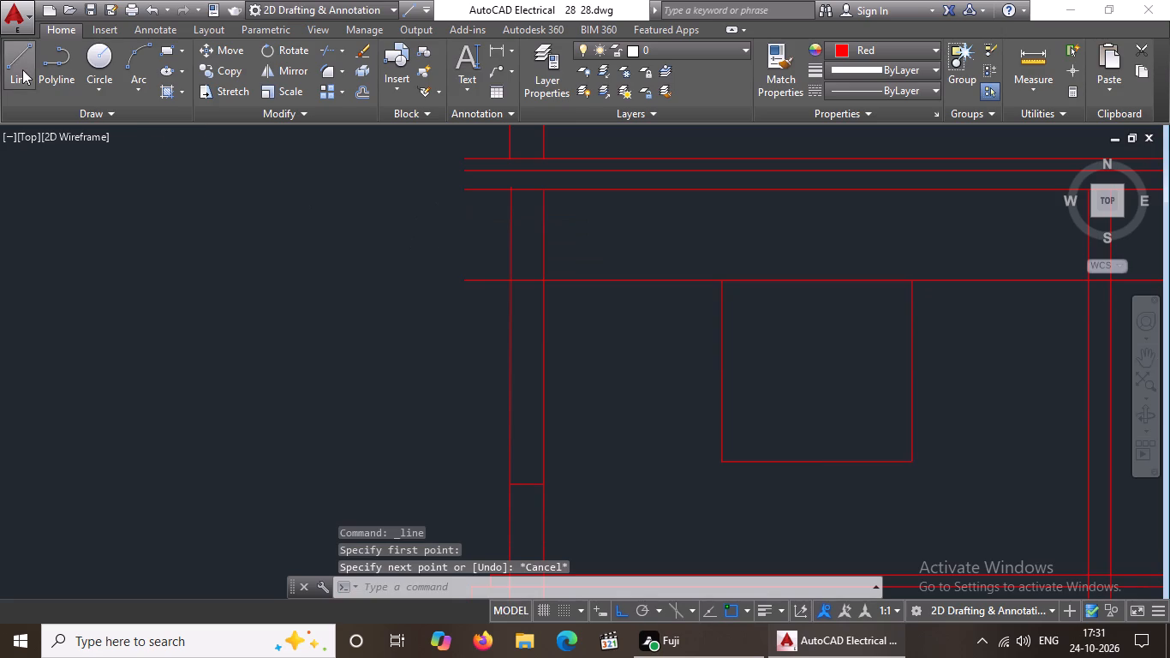
{"action": "scroll", "coordinate": [507, 330], "scroll_direction": "up", "scroll_amount": 2}
{"action": "left_click", "coordinate": [393, 205]}
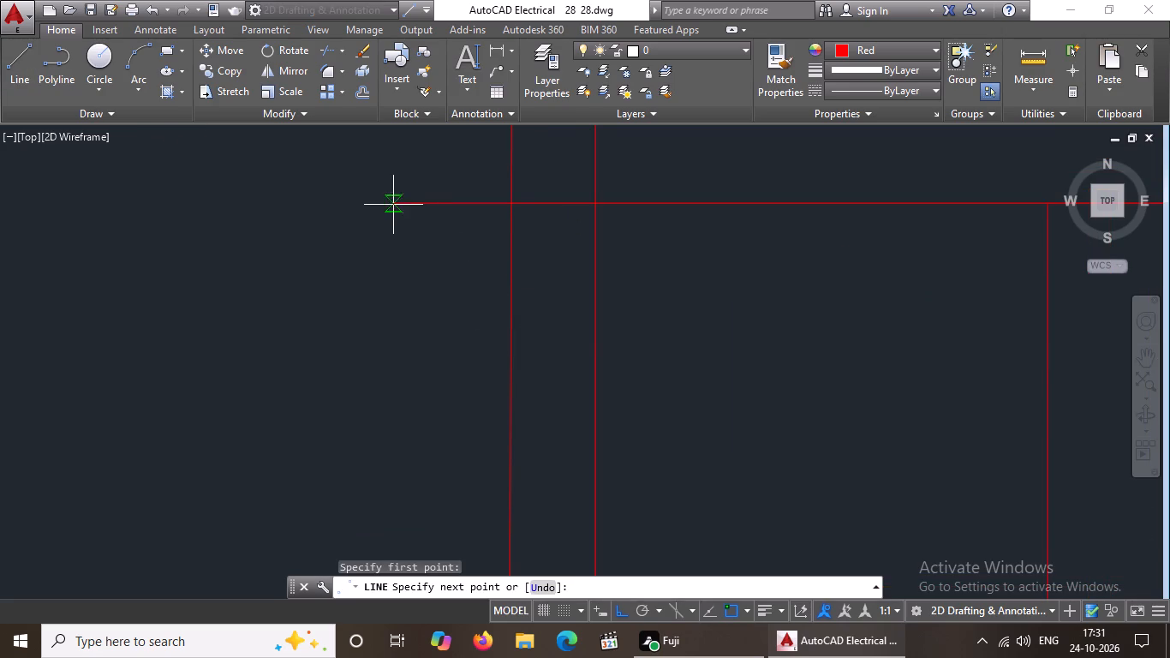
{"action": "scroll", "coordinate": [393, 205], "scroll_direction": "down", "scroll_amount": 2}
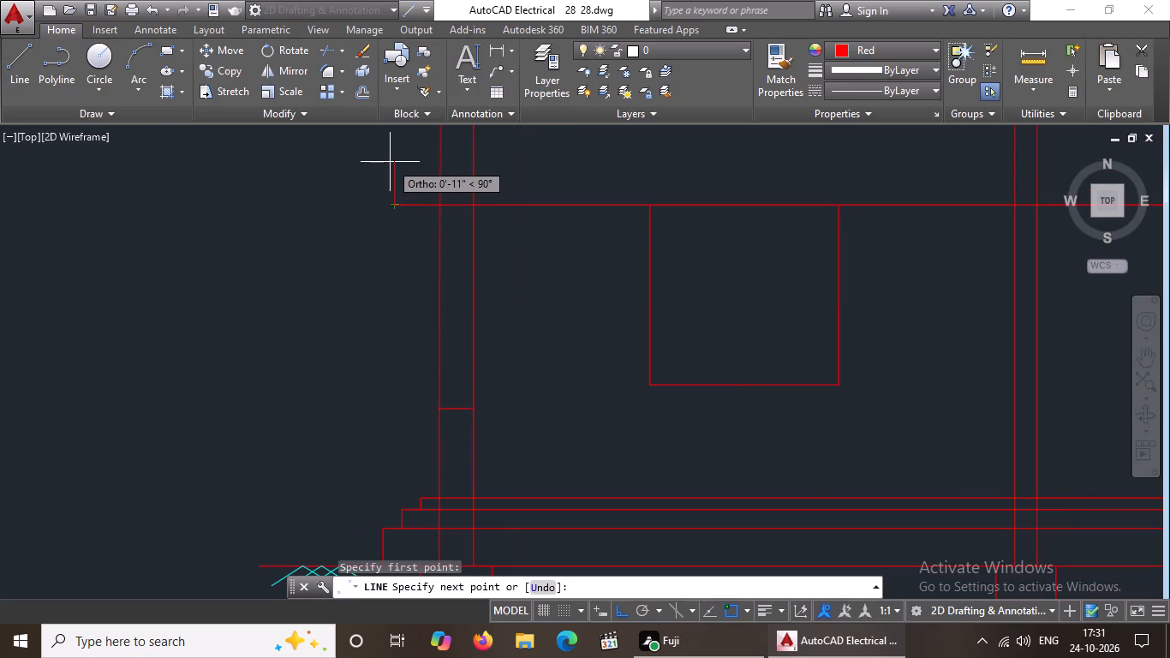
{"action": "key", "text": "2"}
{"action": "key", "text": "shift+quotedbl"}
{"action": "key", "text": "Return"}
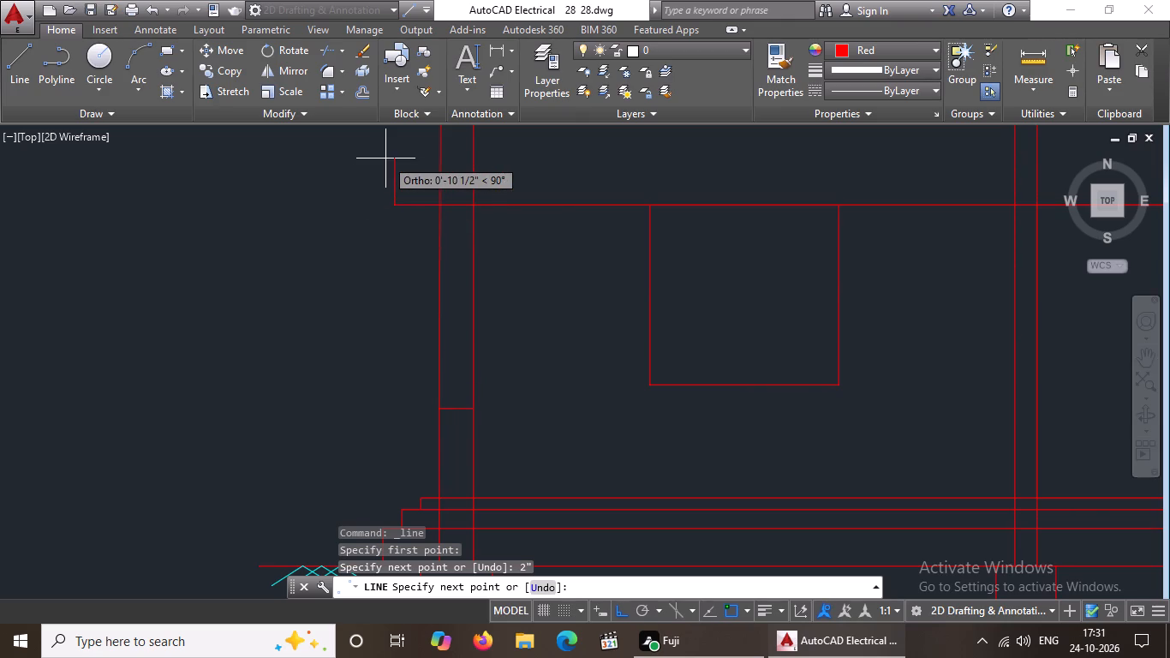
{"action": "type", "text": "2\""}
{"action": "key", "text": "Return"}
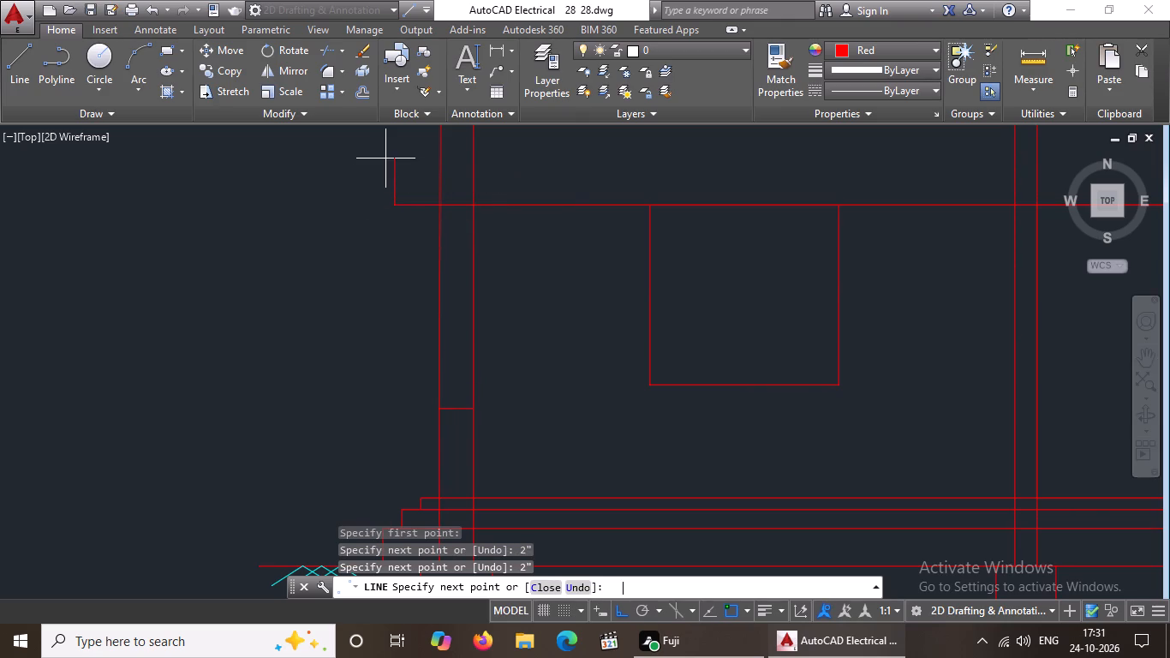
{"action": "left_click", "coordinate": [442, 190]}
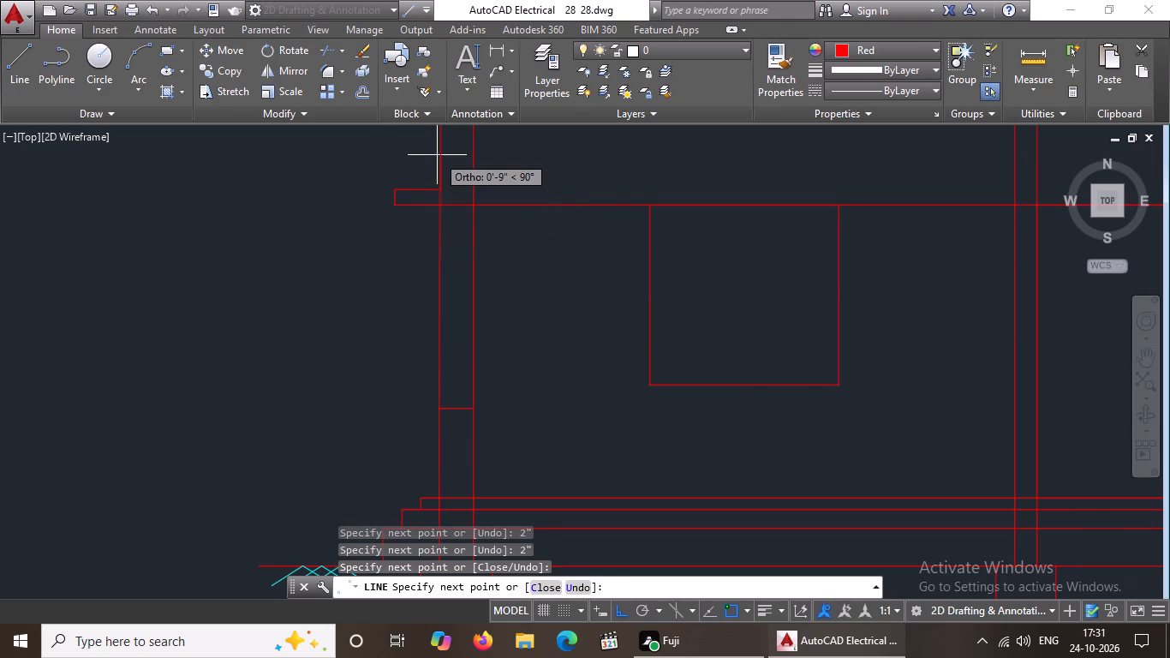
{"action": "type", "text": "4\""}
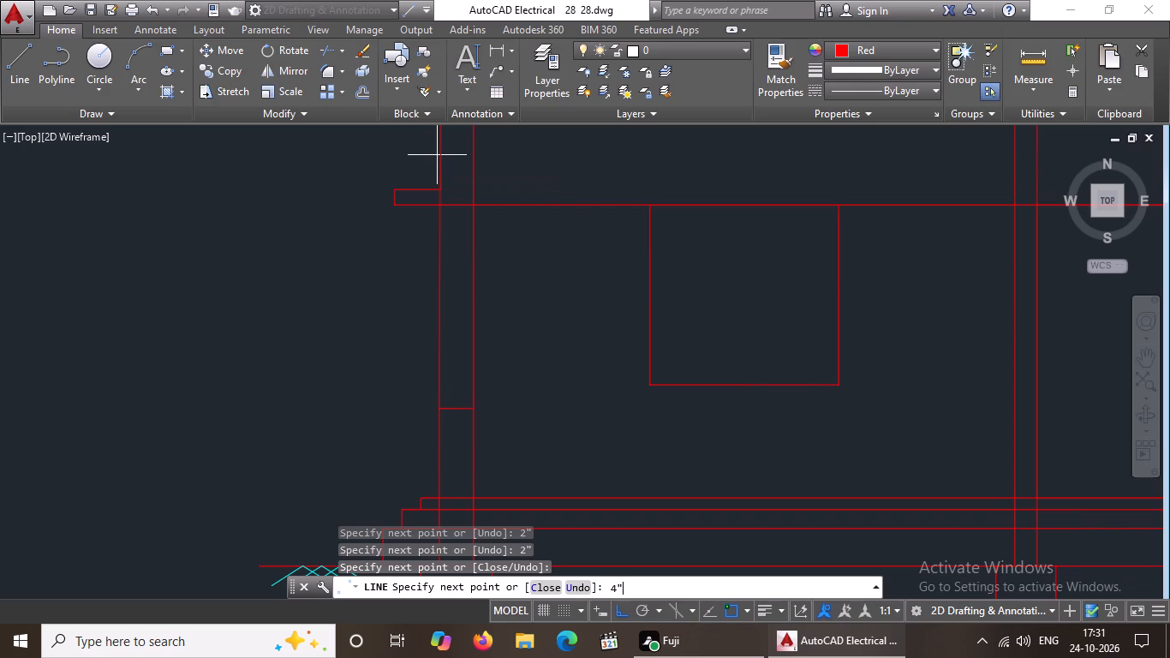
{"action": "key", "text": "Return"}
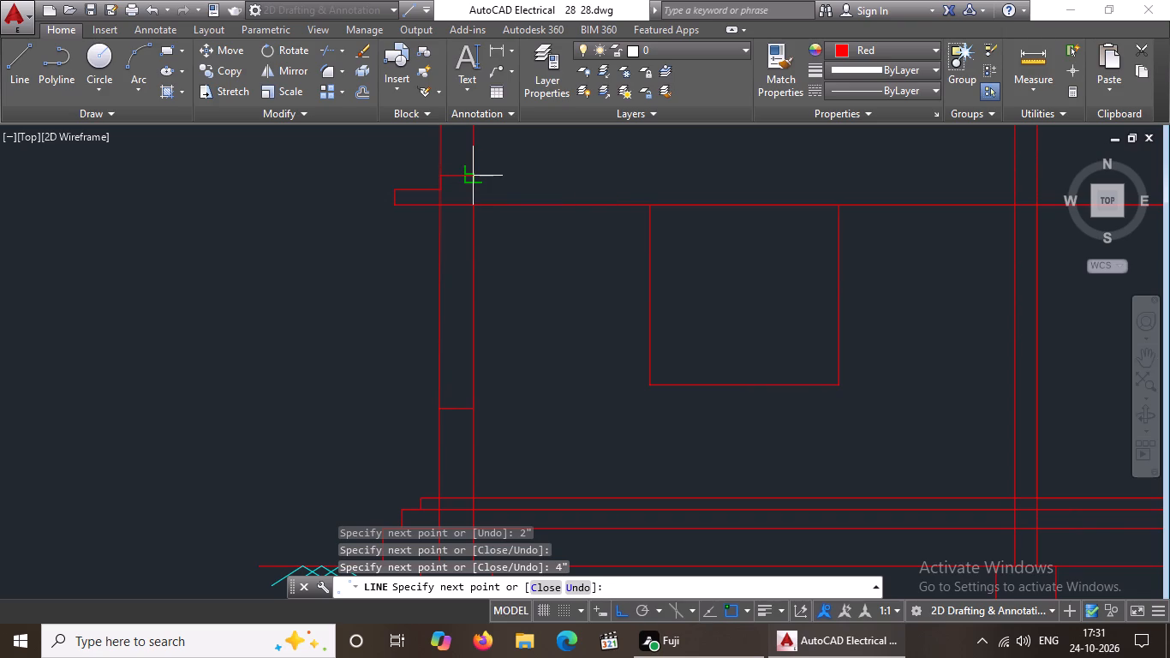
{"action": "left_click", "coordinate": [477, 172]}
{"action": "key", "text": "Escape"}
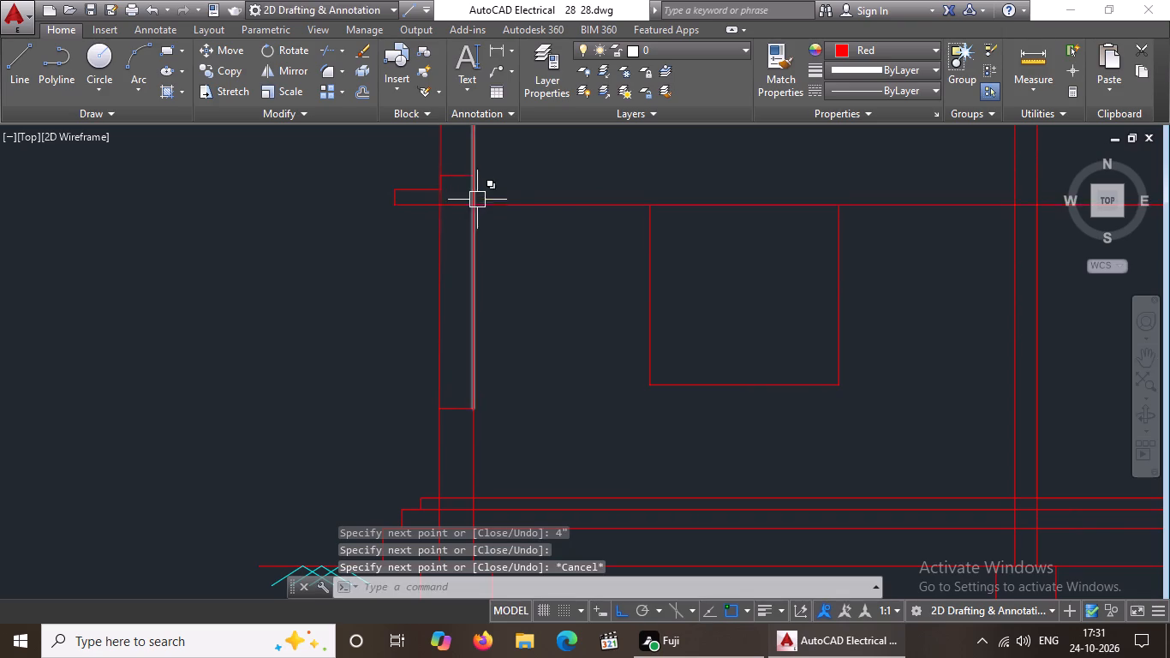
Extend the outer face lines of the left and right outer walls up through the roof slab to its top line.
{"action": "scroll", "coordinate": [477, 200], "scroll_direction": "down", "scroll_amount": 3}
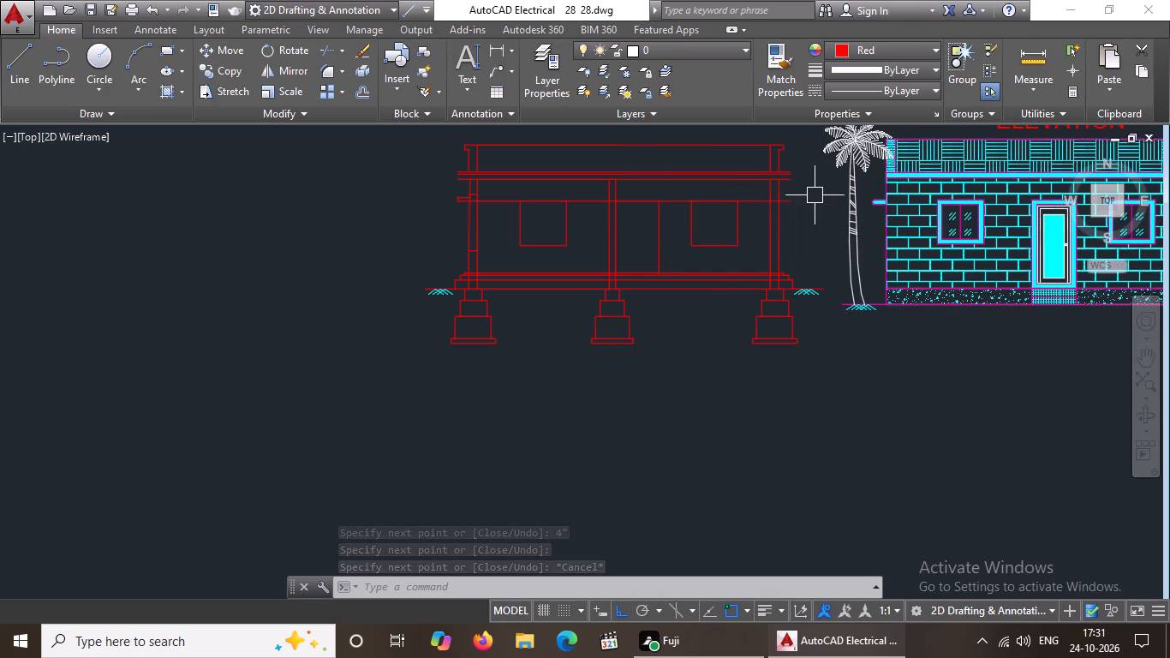
{"action": "scroll", "coordinate": [796, 171], "scroll_direction": "up", "scroll_amount": 2}
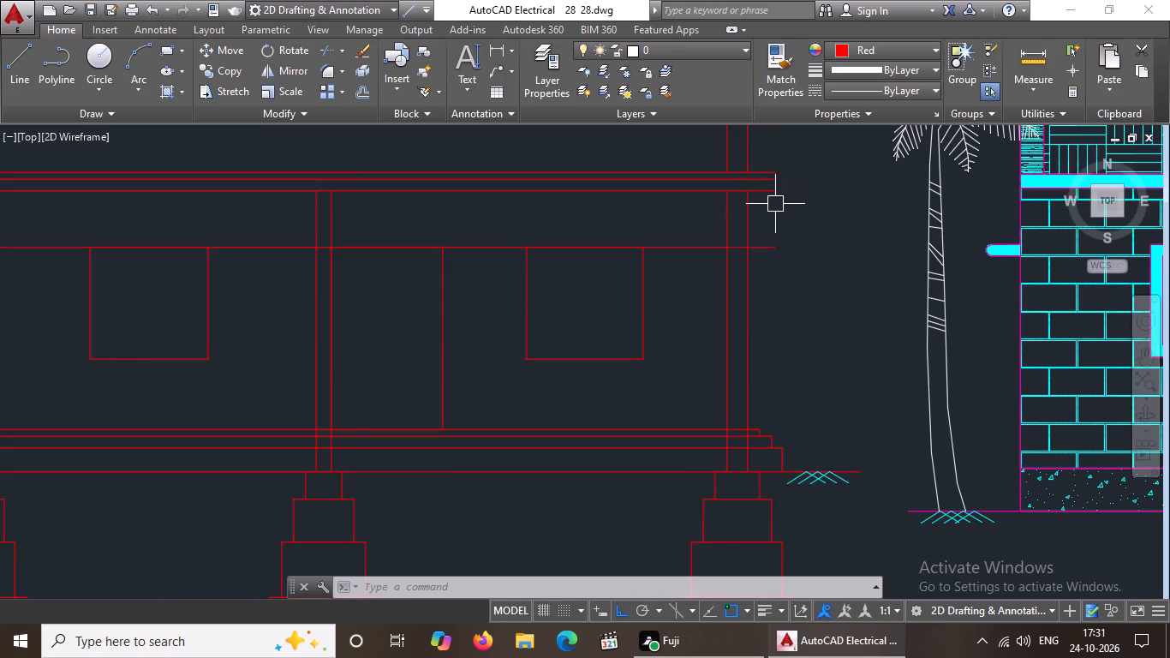
{"action": "scroll", "coordinate": [775, 204], "scroll_direction": "down", "scroll_amount": 2}
{"action": "scroll", "coordinate": [477, 170], "scroll_direction": "up", "scroll_amount": 2}
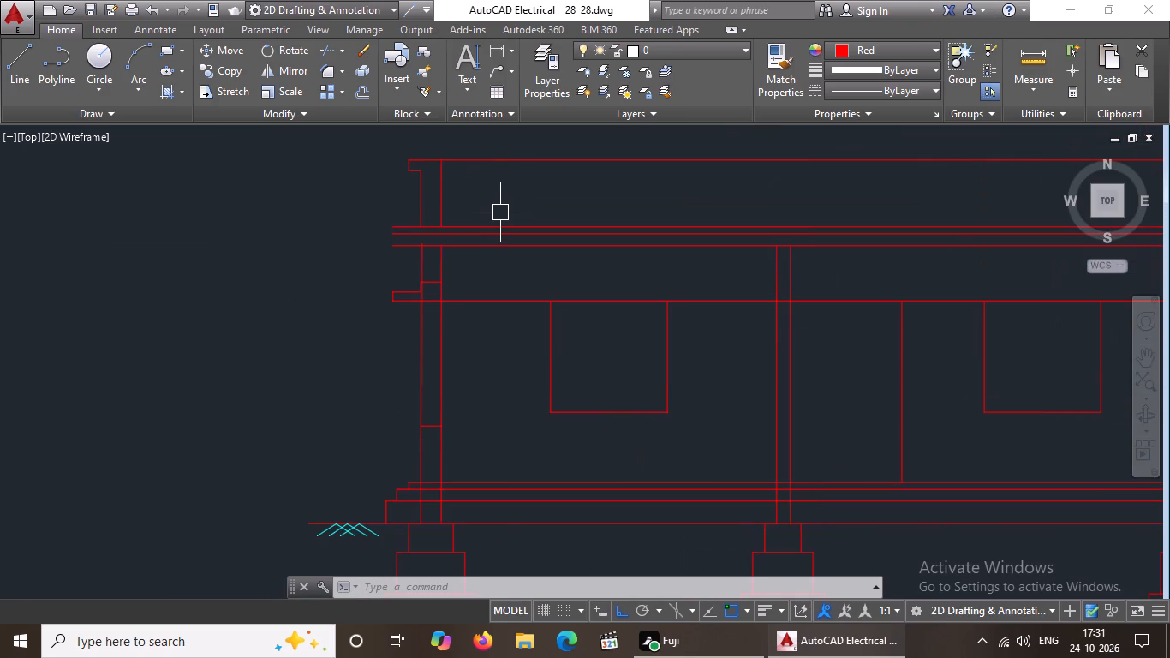
{"action": "key", "text": "Escape"}
{"action": "type", "text": "EX"}
{"action": "key", "text": "space"}
{"action": "key", "text": "space"}
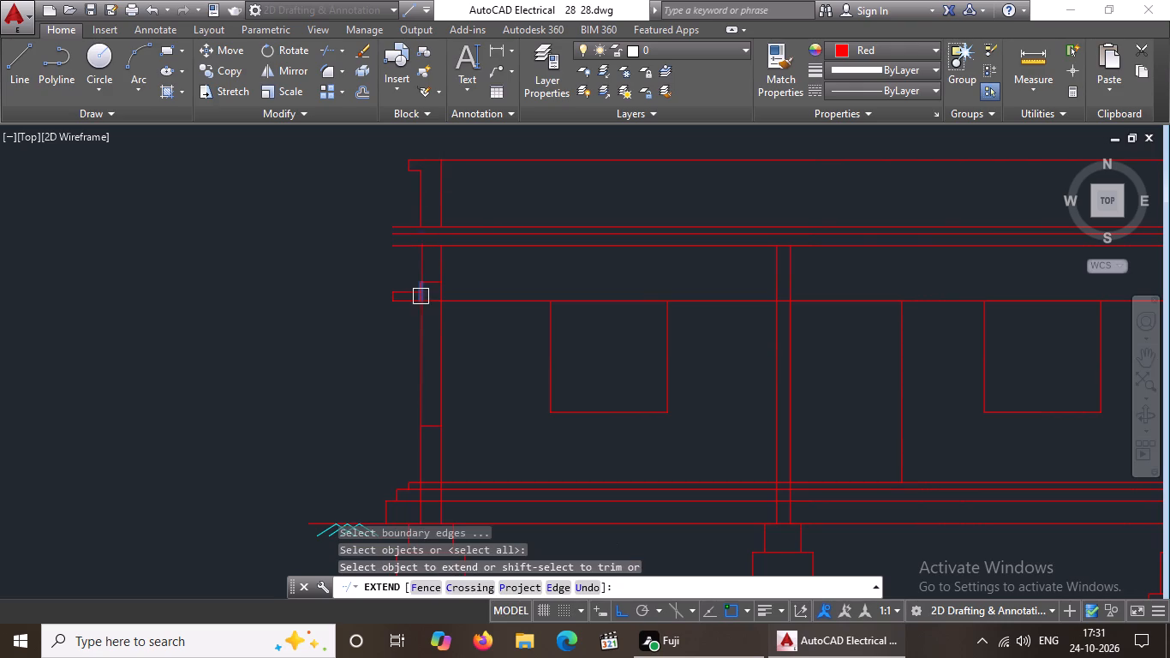
{"action": "scroll", "coordinate": [421, 296], "scroll_direction": "up", "scroll_amount": 2}
{"action": "left_click", "coordinate": [426, 218]}
{"action": "scroll", "coordinate": [426, 218], "scroll_direction": "down", "scroll_amount": 2}
{"action": "scroll", "coordinate": [421, 200], "scroll_direction": "up", "scroll_amount": 2}
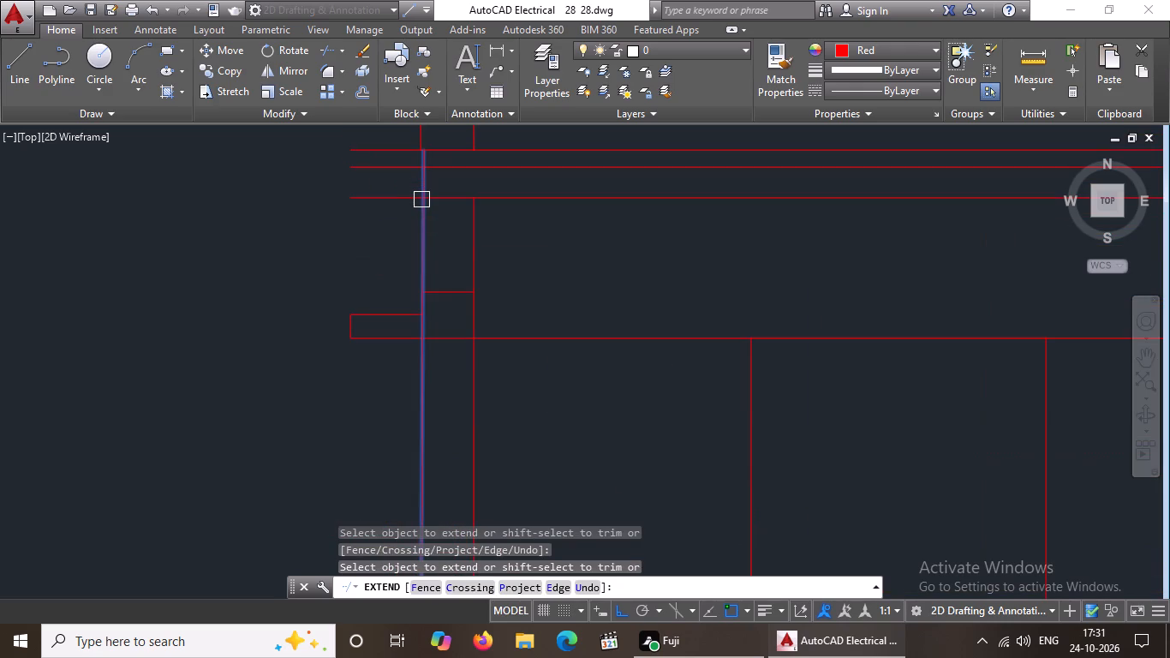
{"action": "left_click", "coordinate": [422, 190]}
{"action": "scroll", "coordinate": [439, 223], "scroll_direction": "down", "scroll_amount": 2}
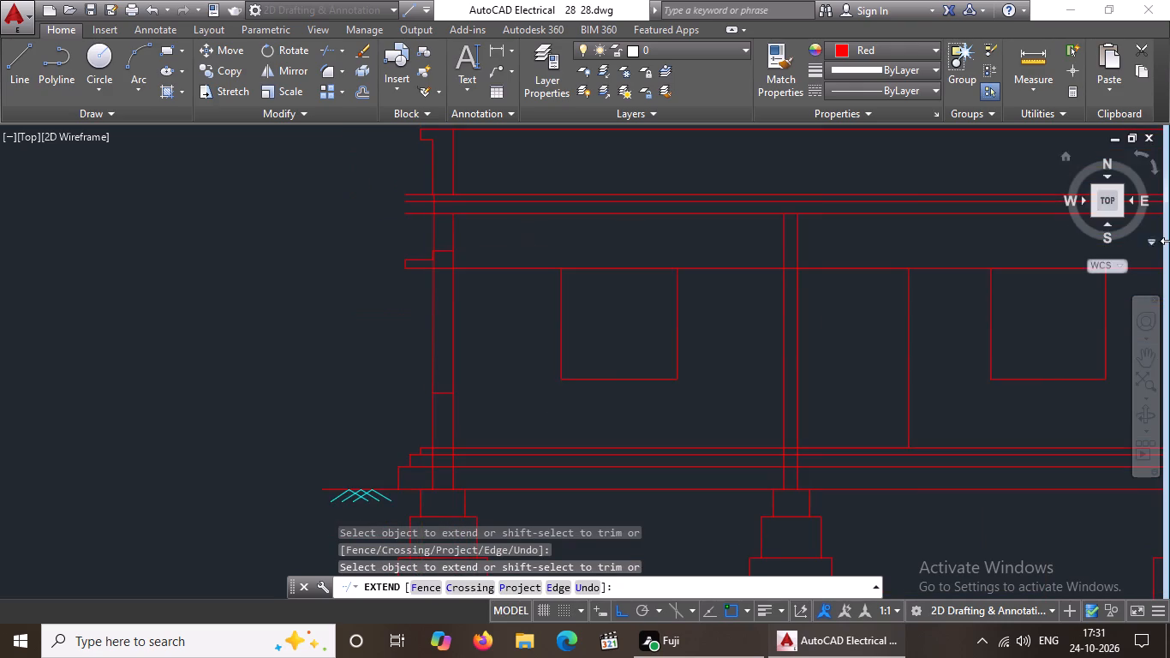
{"action": "scroll", "coordinate": [1089, 267], "scroll_direction": "down", "scroll_amount": 1}
{"action": "middle_click", "coordinate": [899, 283]}
{"action": "middle_click_drag", "start_coordinate": [892, 284], "coordinate": [860, 290]}
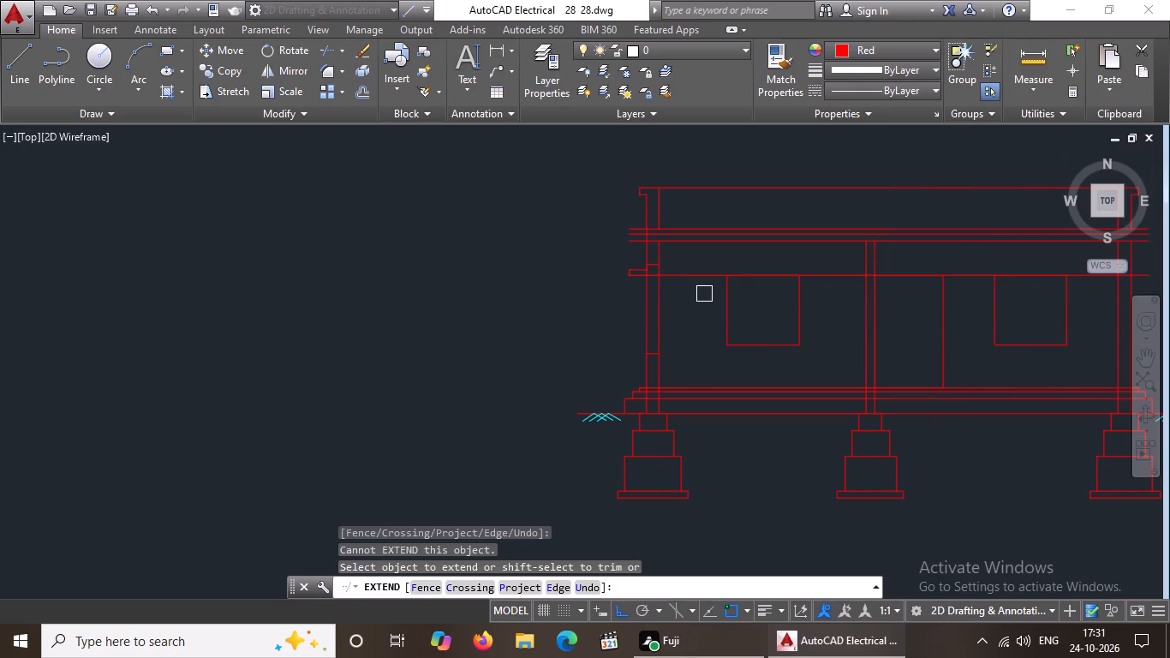
{"action": "scroll", "coordinate": [662, 218], "scroll_direction": "up", "scroll_amount": 2}
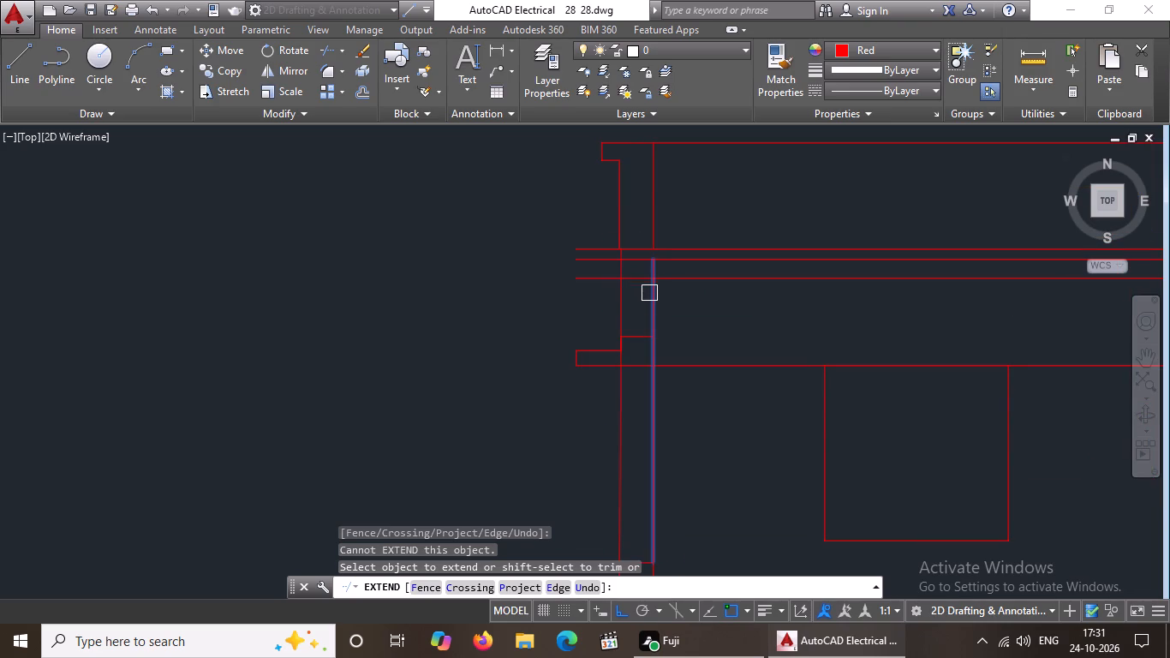
{"action": "scroll", "coordinate": [632, 327], "scroll_direction": "down", "scroll_amount": 3}
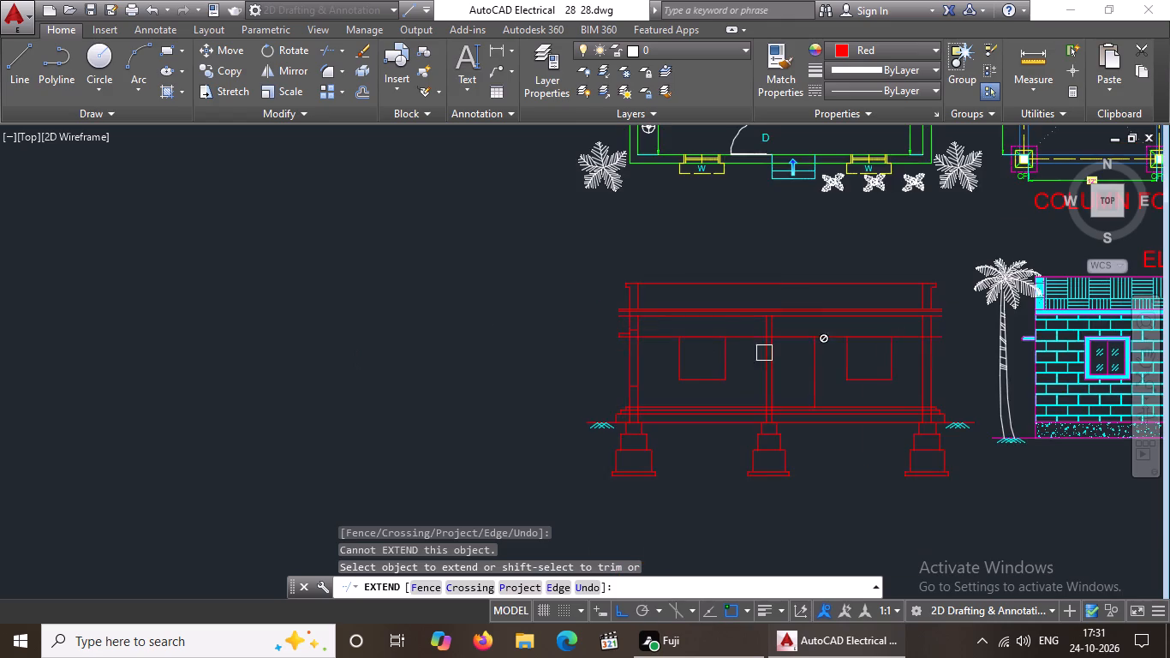
{"action": "scroll", "coordinate": [961, 337], "scroll_direction": "up", "scroll_amount": 3}
{"action": "left_click", "coordinate": [824, 277]}
{"action": "scroll", "coordinate": [829, 248], "scroll_direction": "up", "scroll_amount": 3}
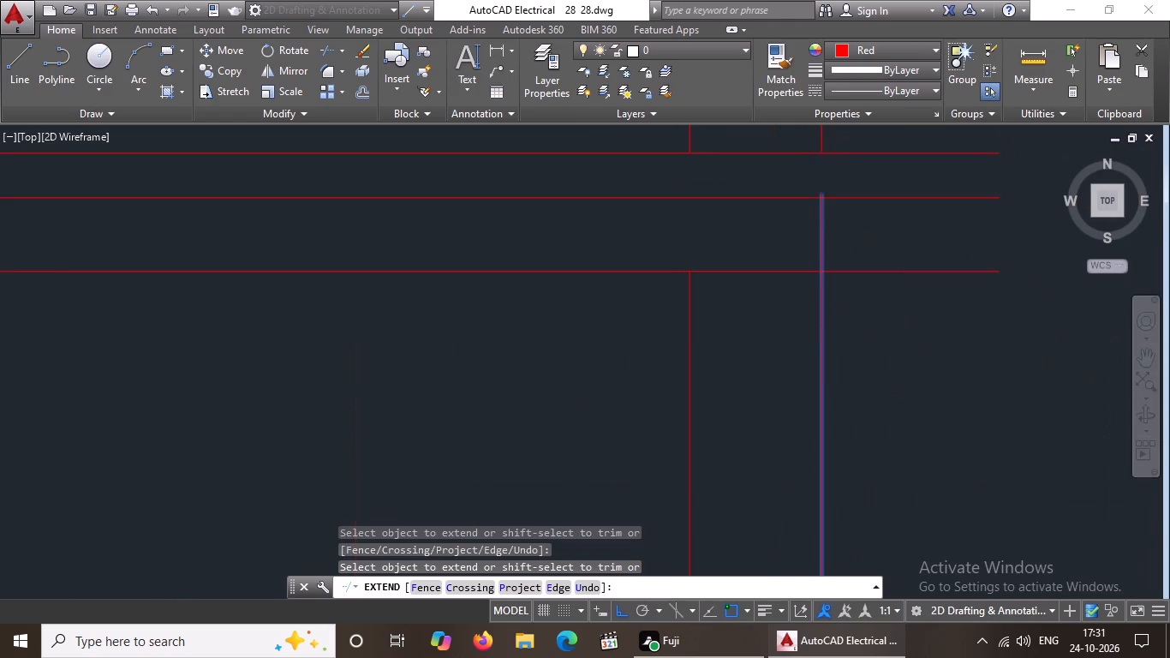
{"action": "left_click", "coordinate": [829, 233]}
{"action": "scroll", "coordinate": [829, 234], "scroll_direction": "down", "scroll_amount": 4}
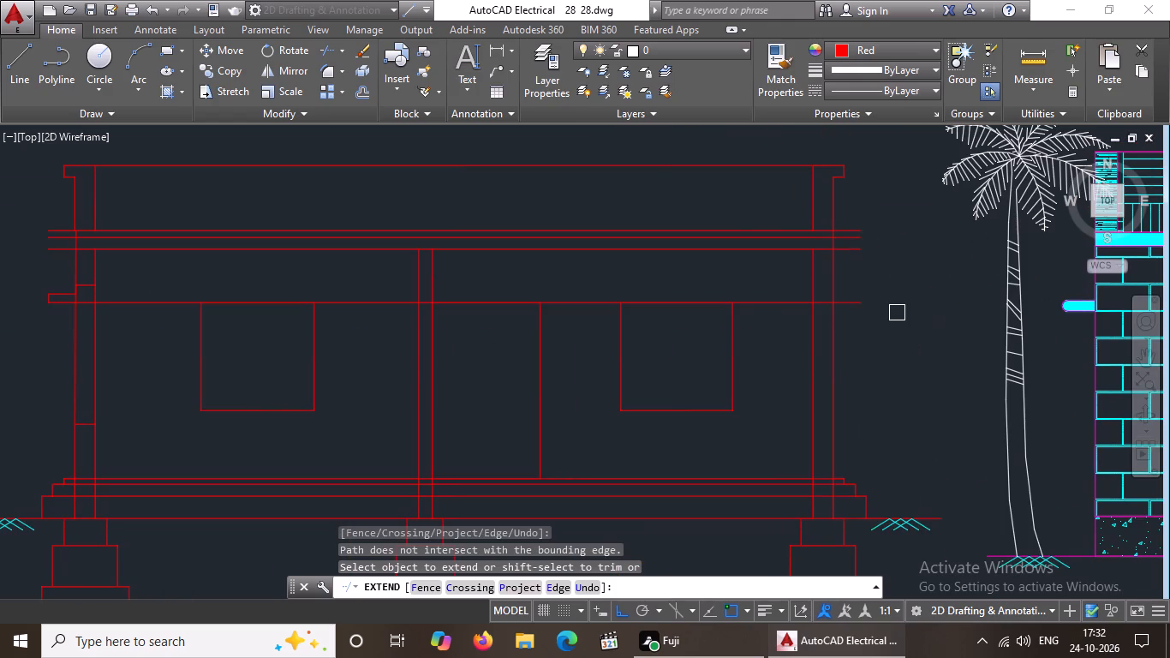
{"action": "key", "text": "Escape"}
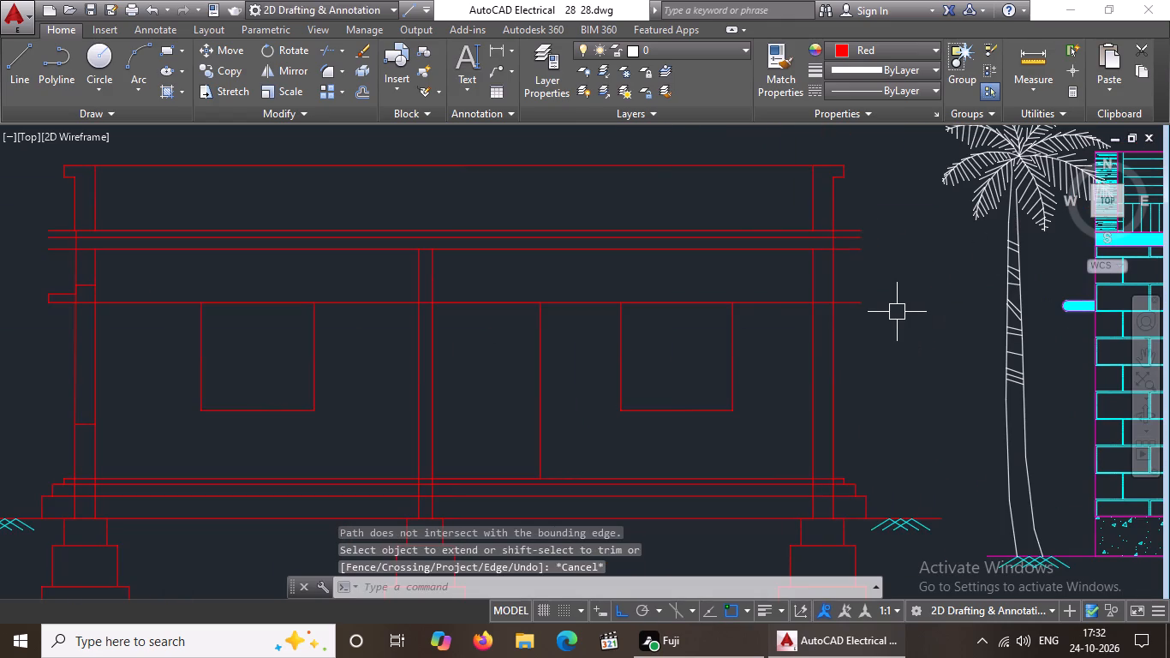
Trim the three roof slab lines back to the right outer wall's outer face.
{"action": "type", "text": "TR"}
{"action": "key", "text": "Return"}
{"action": "key", "text": "Return"}
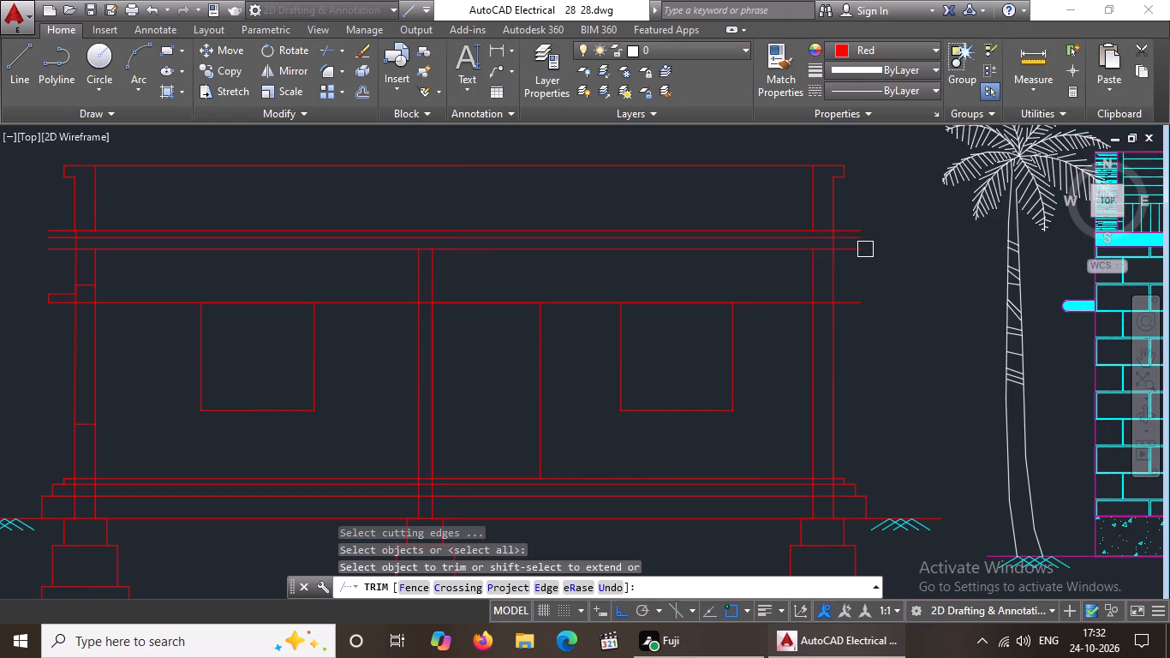
{"action": "scroll", "coordinate": [852, 255], "scroll_direction": "up", "scroll_amount": 2}
{"action": "left_click", "coordinate": [818, 242]}
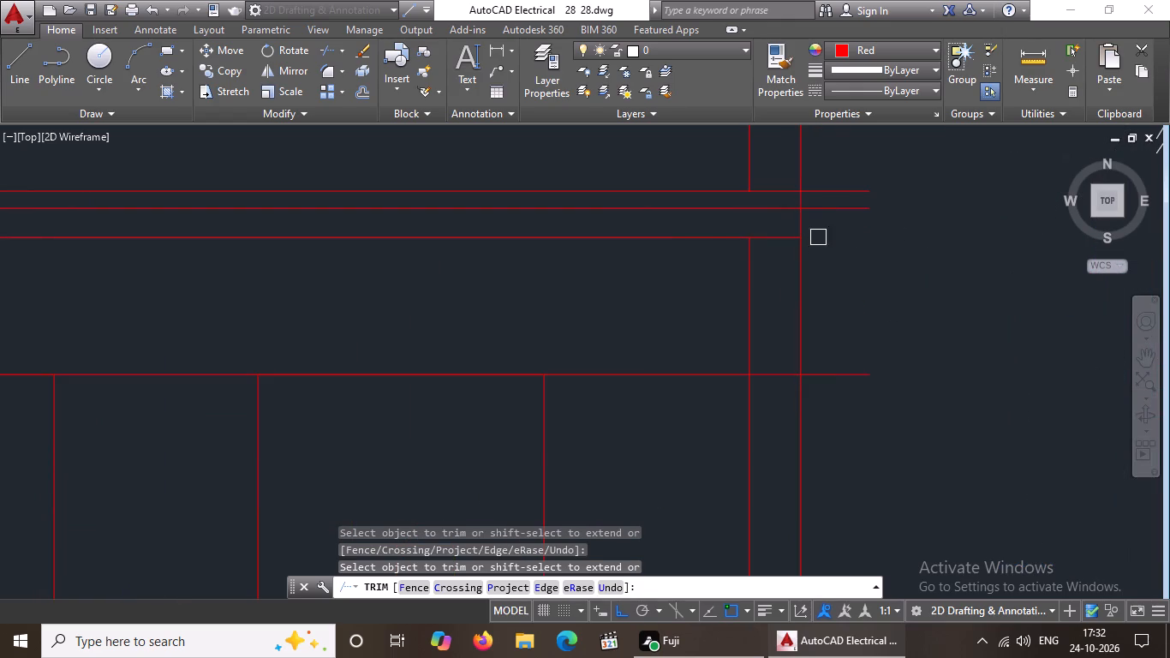
{"action": "left_click", "coordinate": [810, 210]}
{"action": "left_click", "coordinate": [819, 192]}
Trim the three roof slab lines back to the left outer wall's outer face and delete the three leftover stubs.
{"action": "scroll", "coordinate": [592, 227], "scroll_direction": "down", "scroll_amount": 2}
{"action": "scroll", "coordinate": [99, 170], "scroll_direction": "down", "scroll_amount": 3}
{"action": "scroll", "coordinate": [39, 184], "scroll_direction": "up", "scroll_amount": 4}
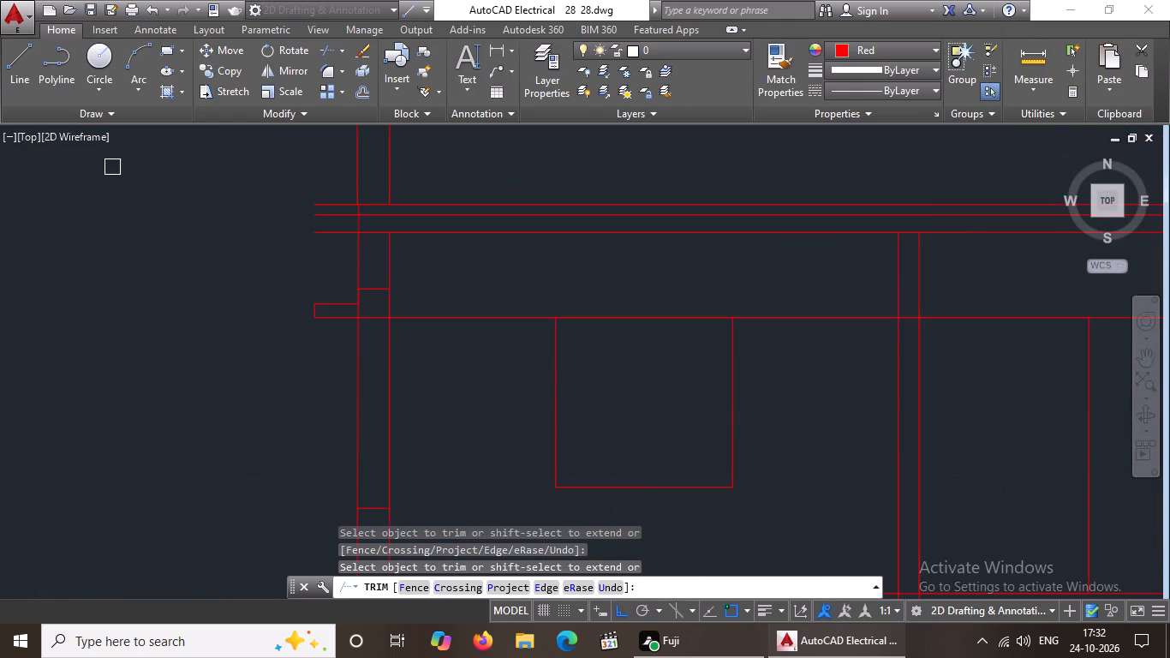
{"action": "left_click", "coordinate": [343, 232]}
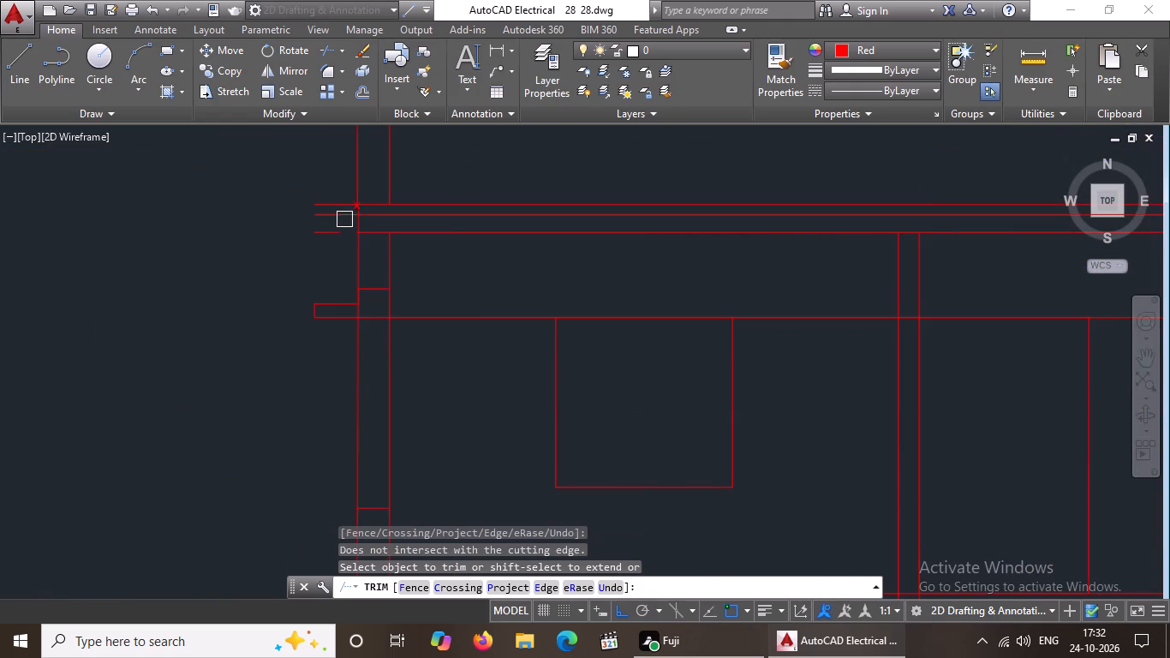
{"action": "left_click", "coordinate": [346, 214]}
{"action": "left_click", "coordinate": [346, 202]}
{"action": "key", "text": "Escape"}
{"action": "left_click_drag", "start_coordinate": [302, 184], "coordinate": [309, 201]}
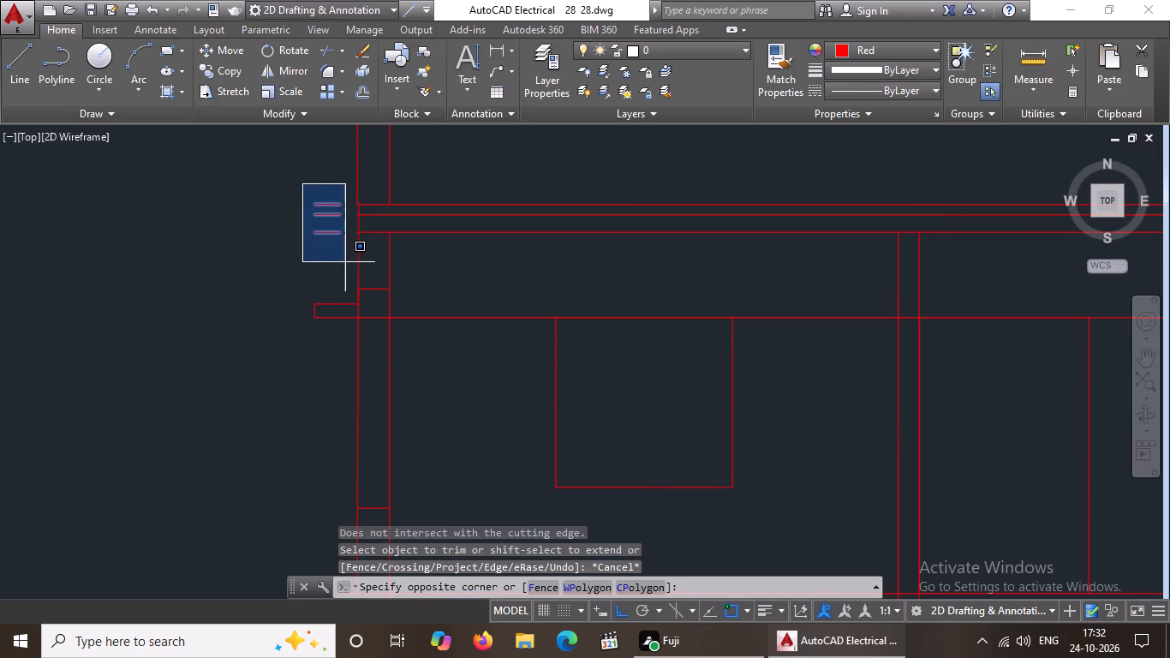
{"action": "left_click", "coordinate": [347, 262]}
{"action": "key", "text": "Delete"}
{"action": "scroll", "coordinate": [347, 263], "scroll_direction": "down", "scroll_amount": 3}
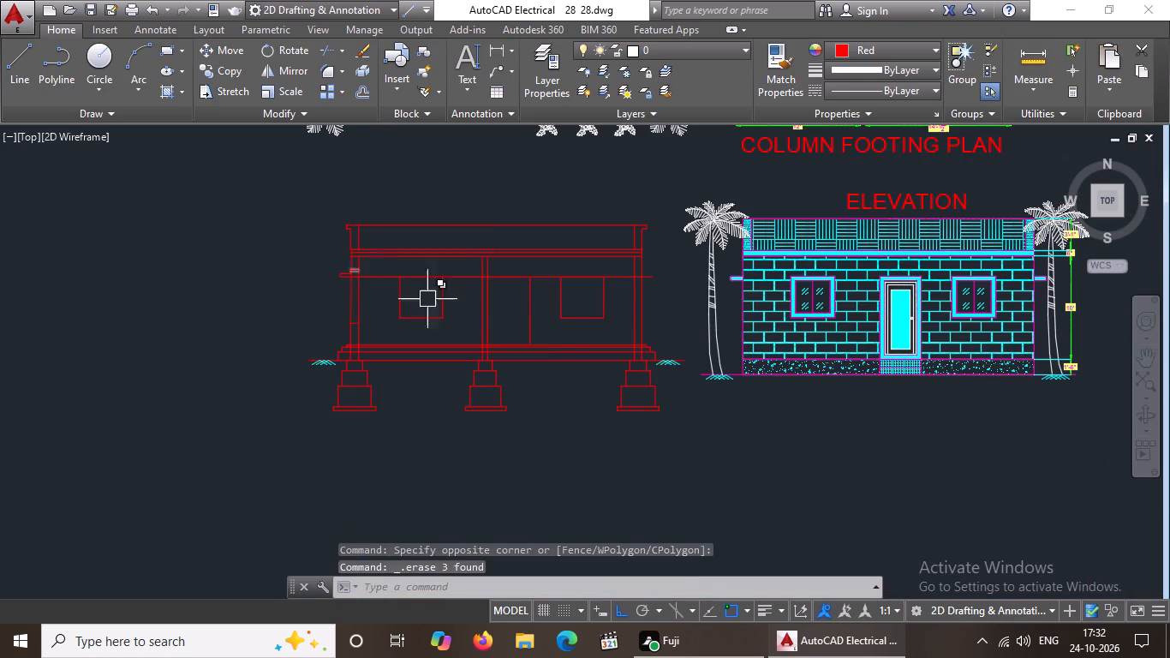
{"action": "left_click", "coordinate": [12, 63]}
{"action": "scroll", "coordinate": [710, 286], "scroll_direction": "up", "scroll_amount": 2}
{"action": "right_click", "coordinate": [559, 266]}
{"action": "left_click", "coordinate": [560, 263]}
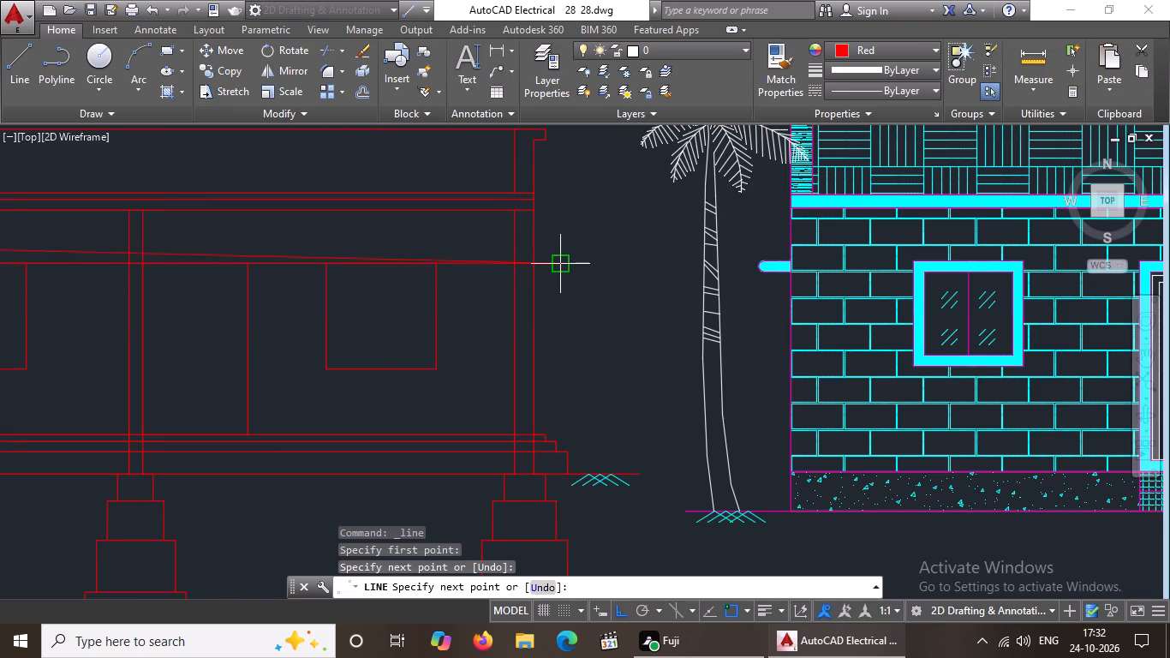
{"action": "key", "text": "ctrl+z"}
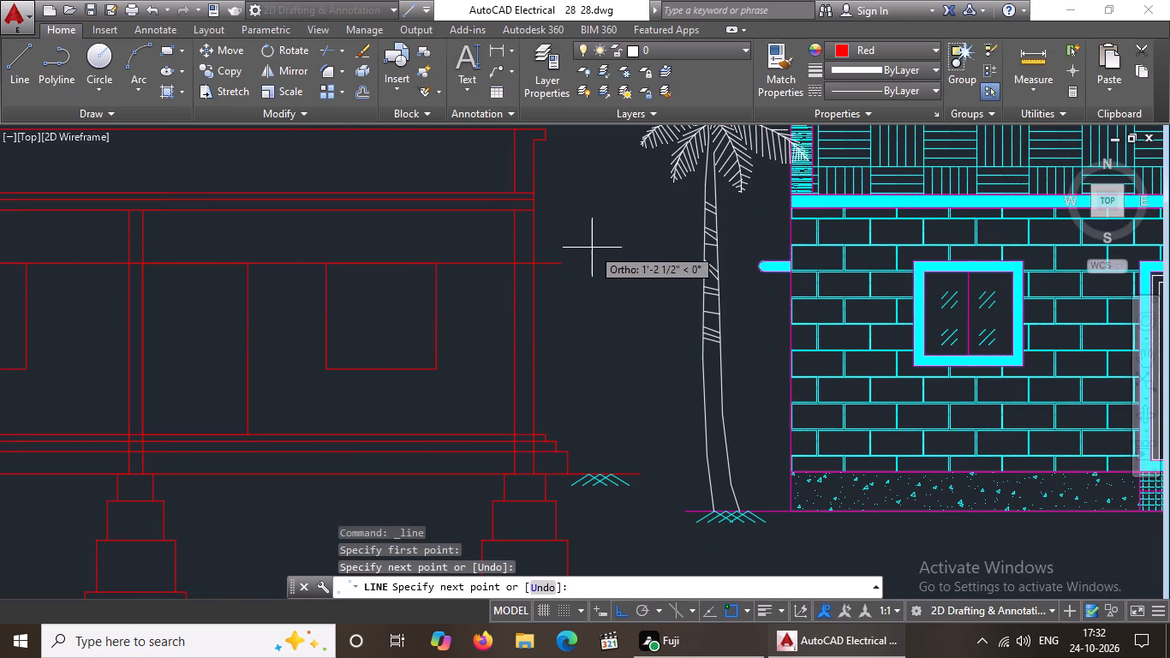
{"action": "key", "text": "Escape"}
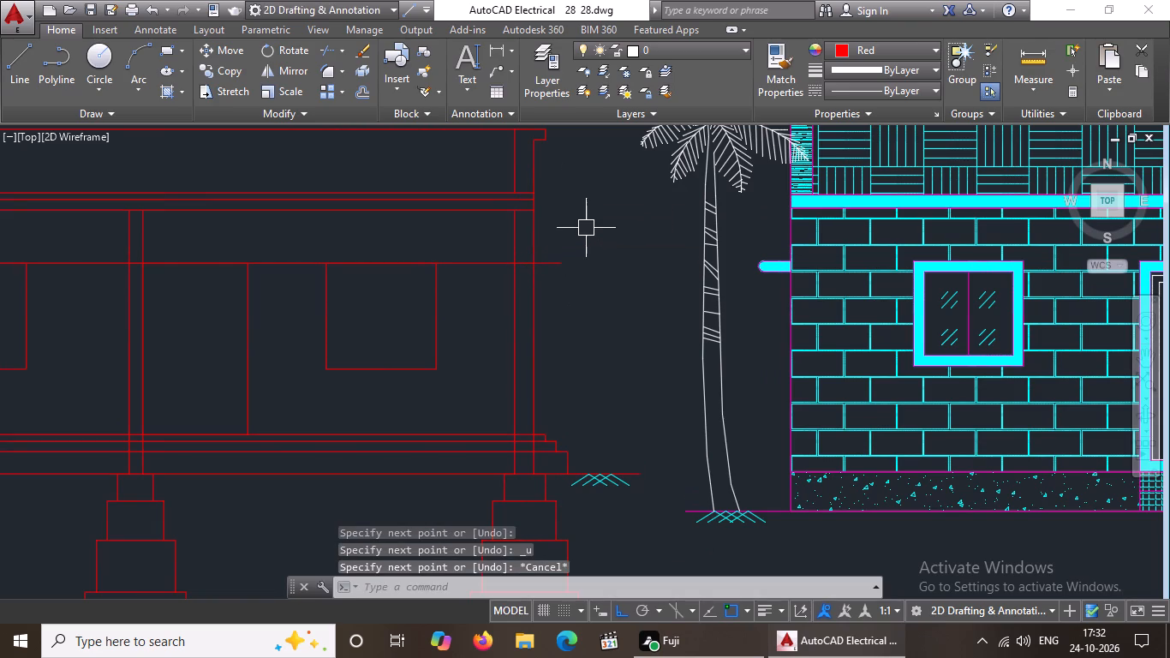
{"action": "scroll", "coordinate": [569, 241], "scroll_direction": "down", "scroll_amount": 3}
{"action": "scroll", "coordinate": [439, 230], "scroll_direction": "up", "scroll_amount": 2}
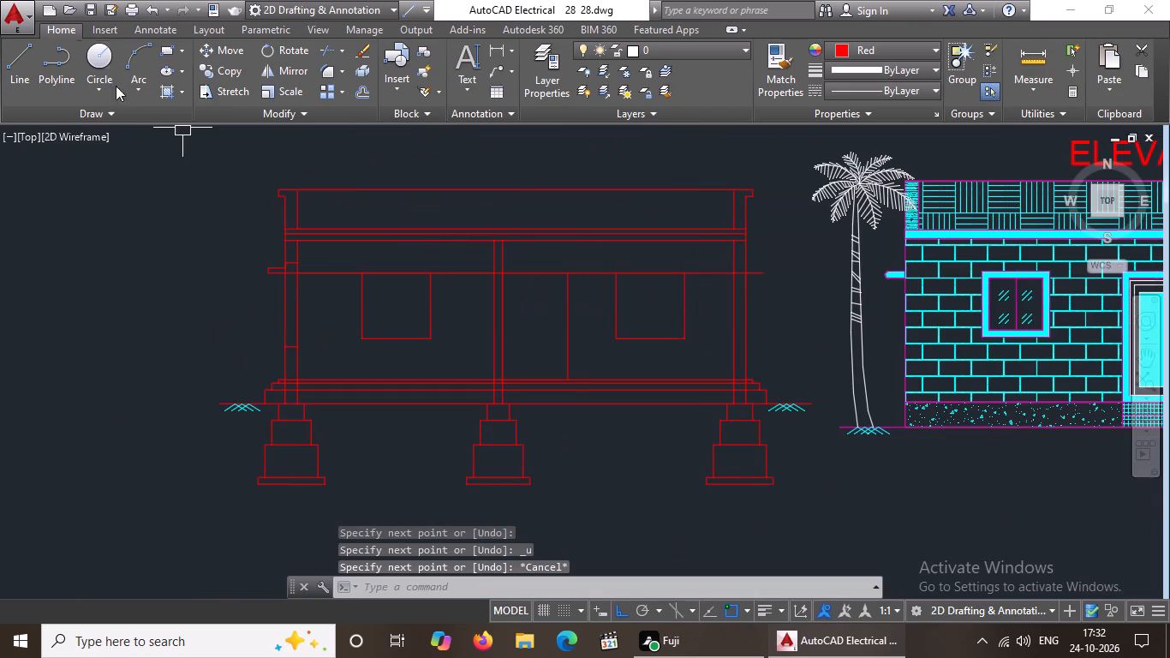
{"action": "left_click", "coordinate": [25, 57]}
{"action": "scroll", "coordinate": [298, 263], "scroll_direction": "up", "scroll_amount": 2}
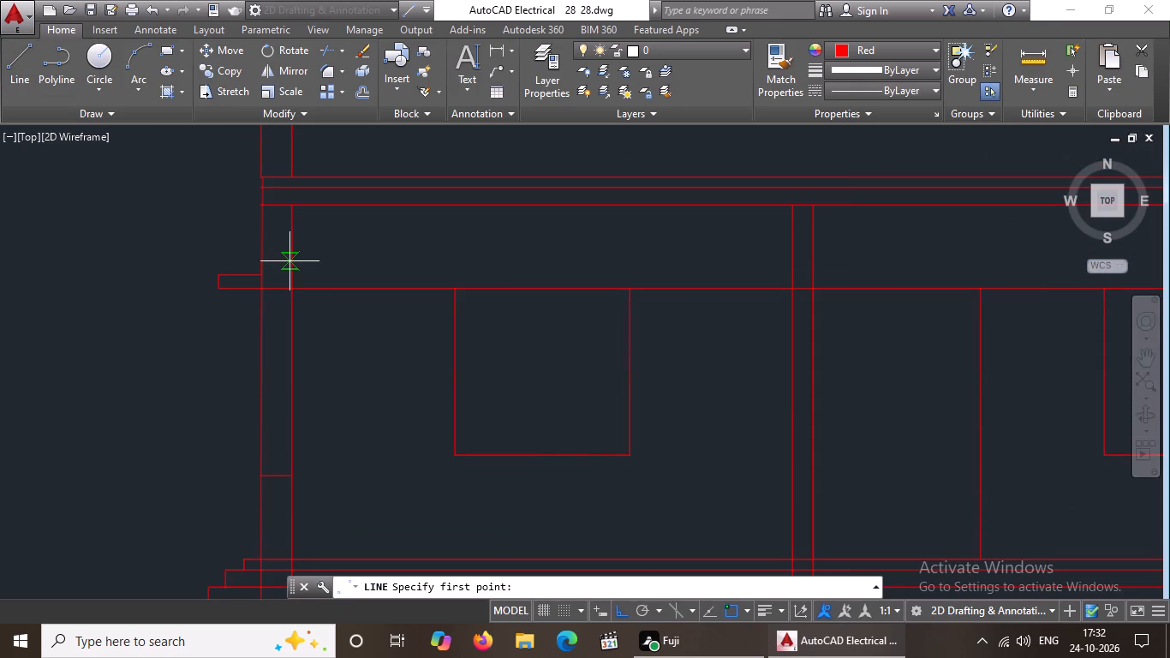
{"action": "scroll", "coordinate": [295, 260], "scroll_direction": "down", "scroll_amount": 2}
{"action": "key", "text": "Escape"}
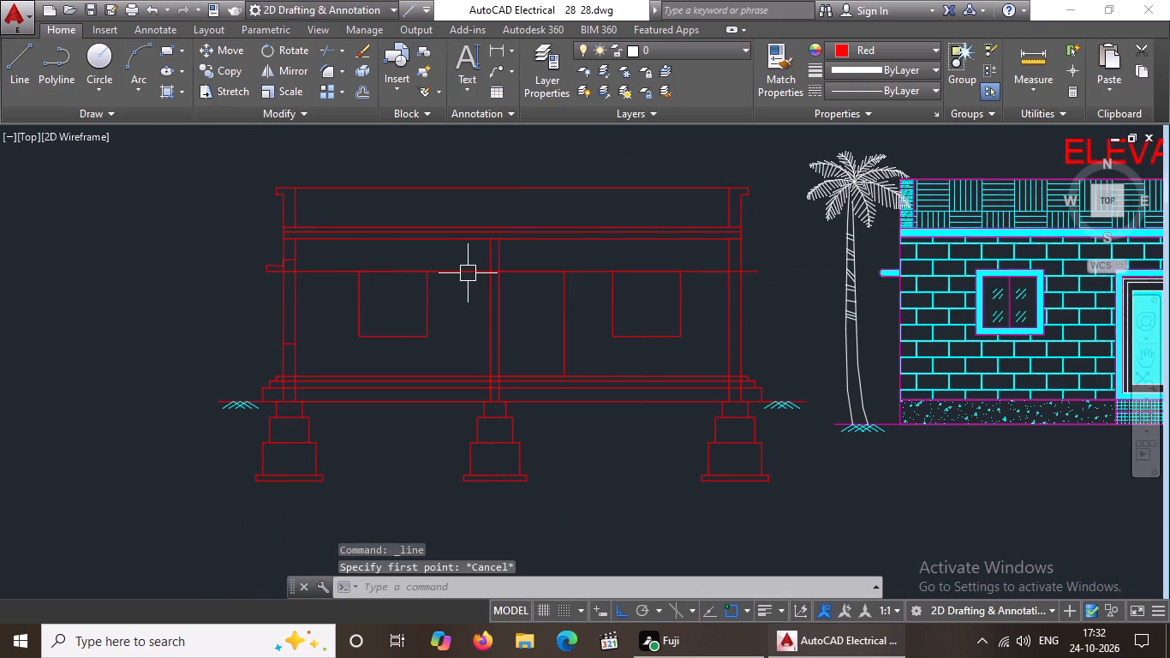
Draw the right sunshade and lintel from the lintel line's right end: up 4", across to the wall, up 4", across the wall.
{"action": "left_click", "coordinate": [23, 67]}
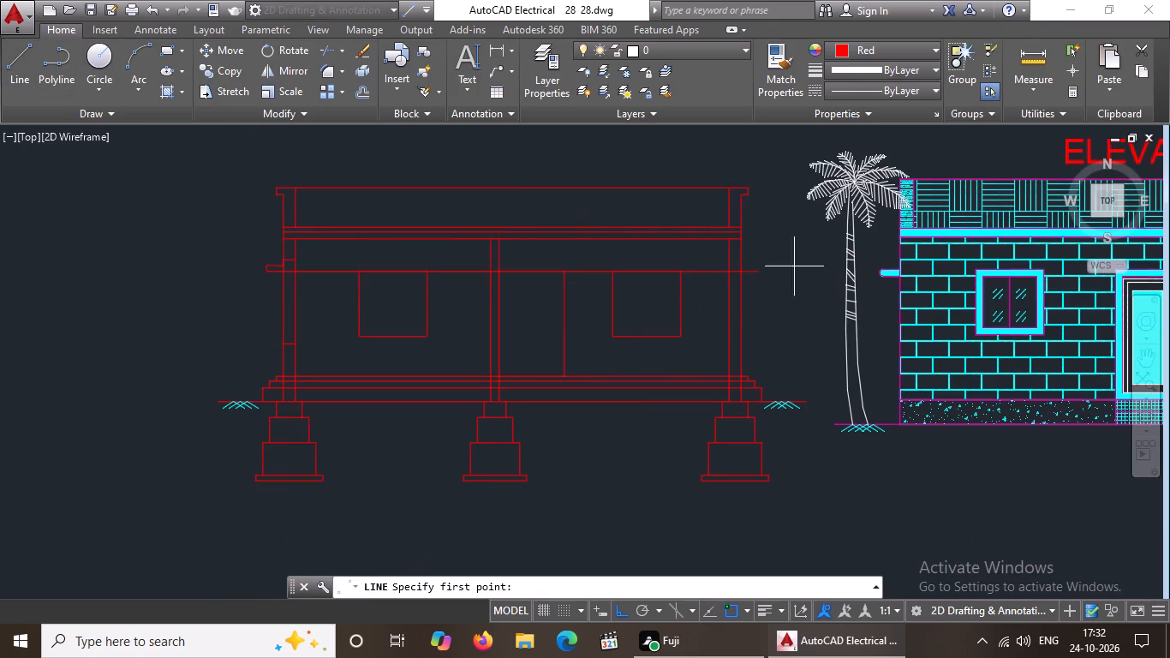
{"action": "scroll", "coordinate": [764, 267], "scroll_direction": "up", "scroll_amount": 2}
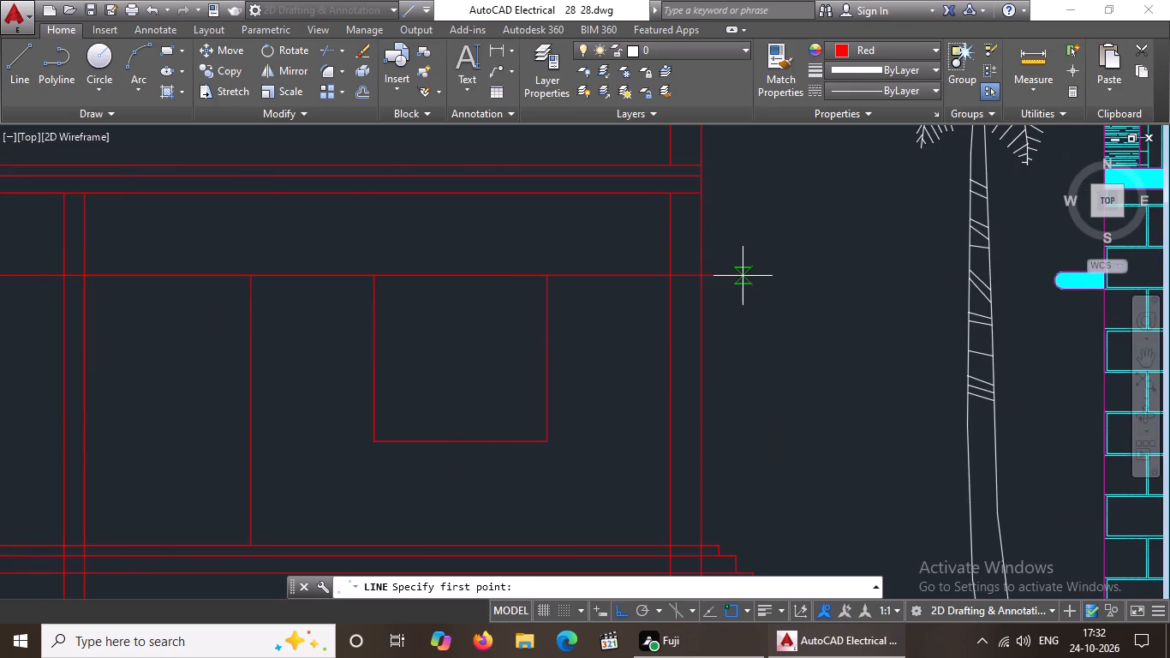
{"action": "left_click", "coordinate": [741, 281]}
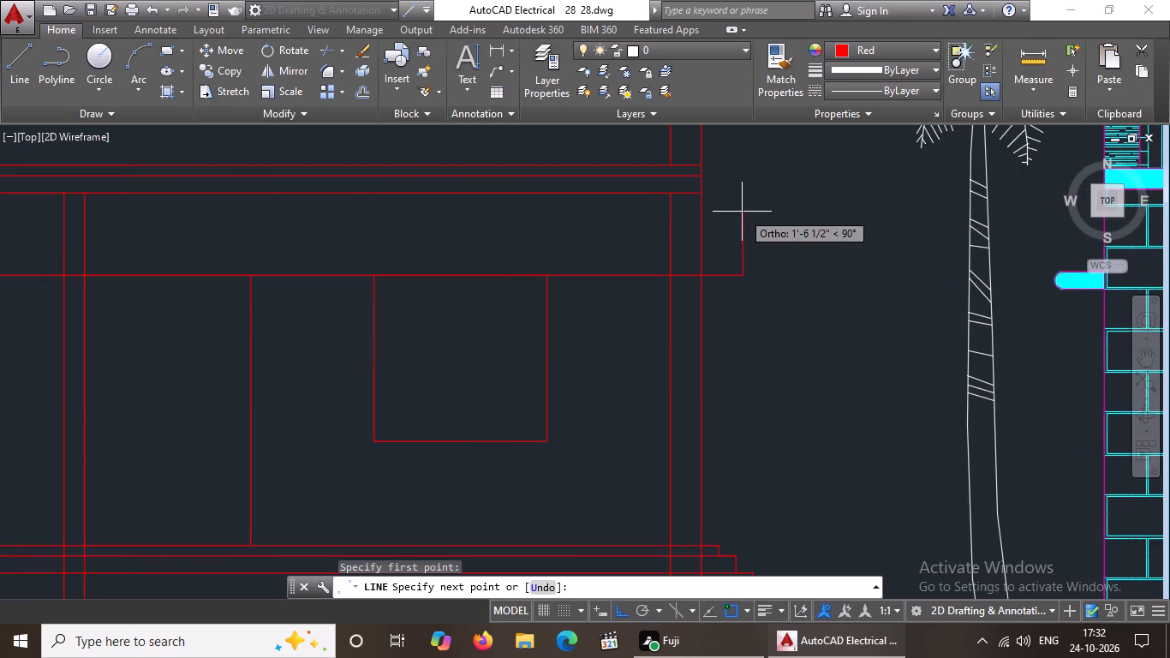
{"action": "type", "text": "4\""}
{"action": "key", "text": "Return"}
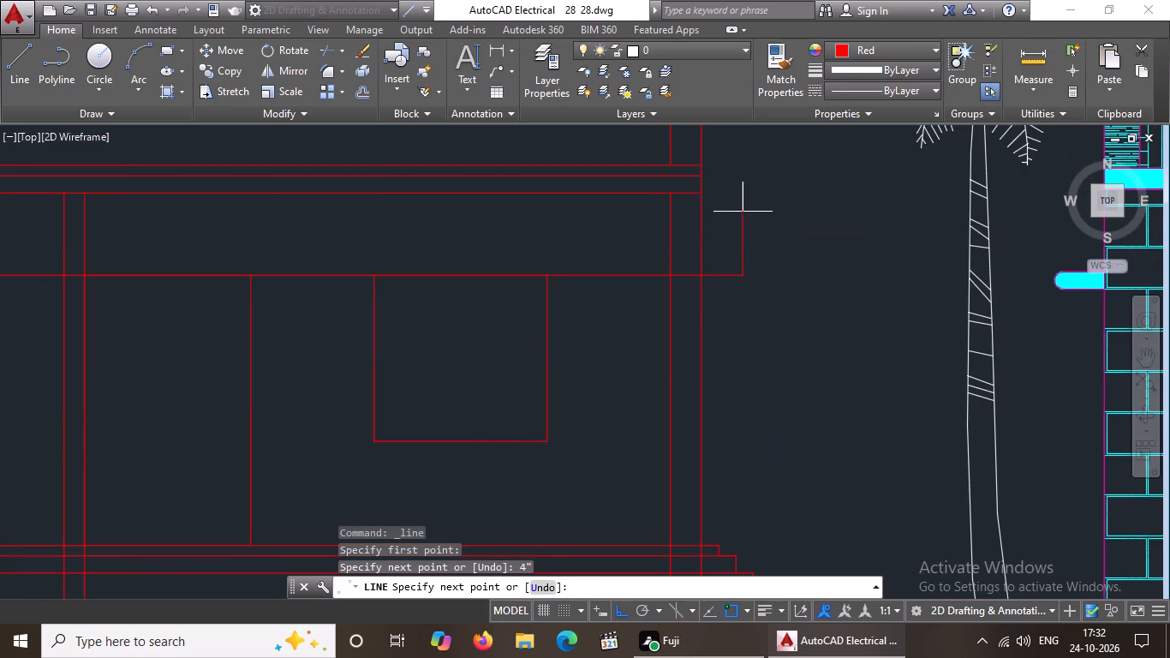
{"action": "scroll", "coordinate": [711, 254], "scroll_direction": "down", "scroll_amount": 2}
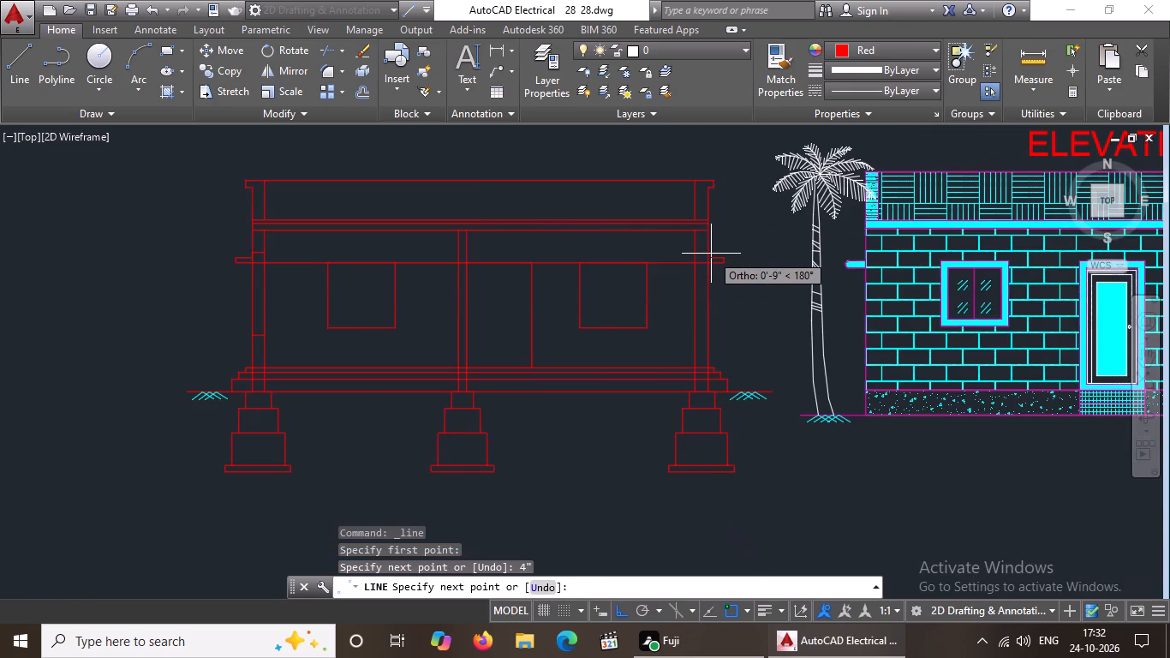
{"action": "scroll", "coordinate": [708, 256], "scroll_direction": "up", "scroll_amount": 3}
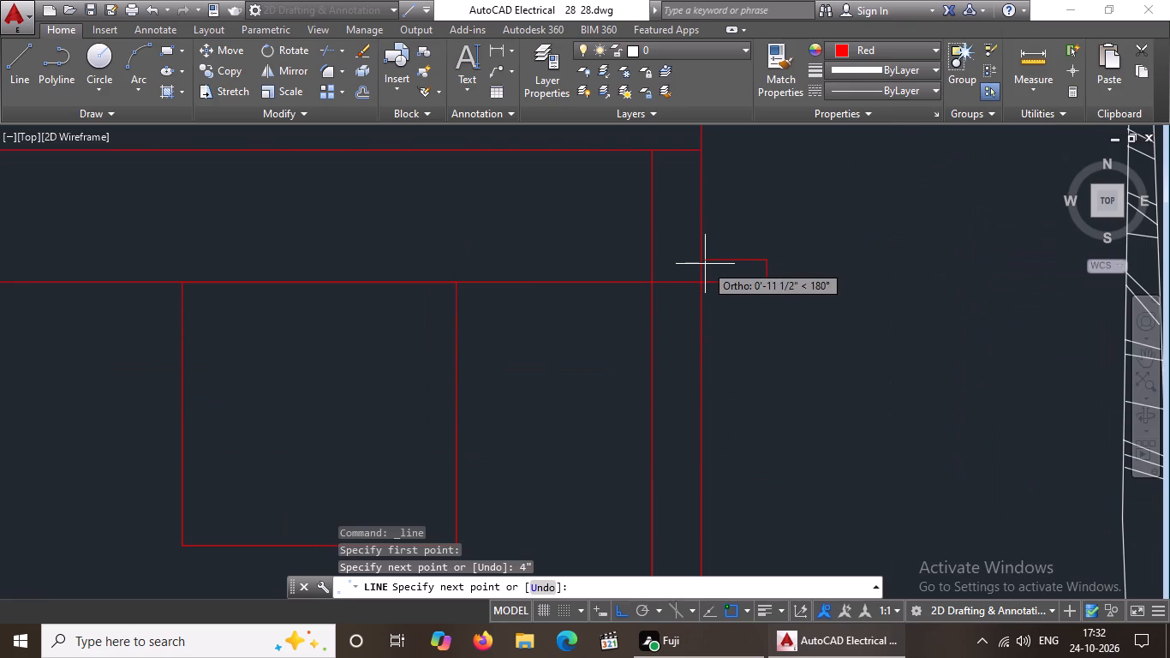
{"action": "left_click", "coordinate": [703, 260]}
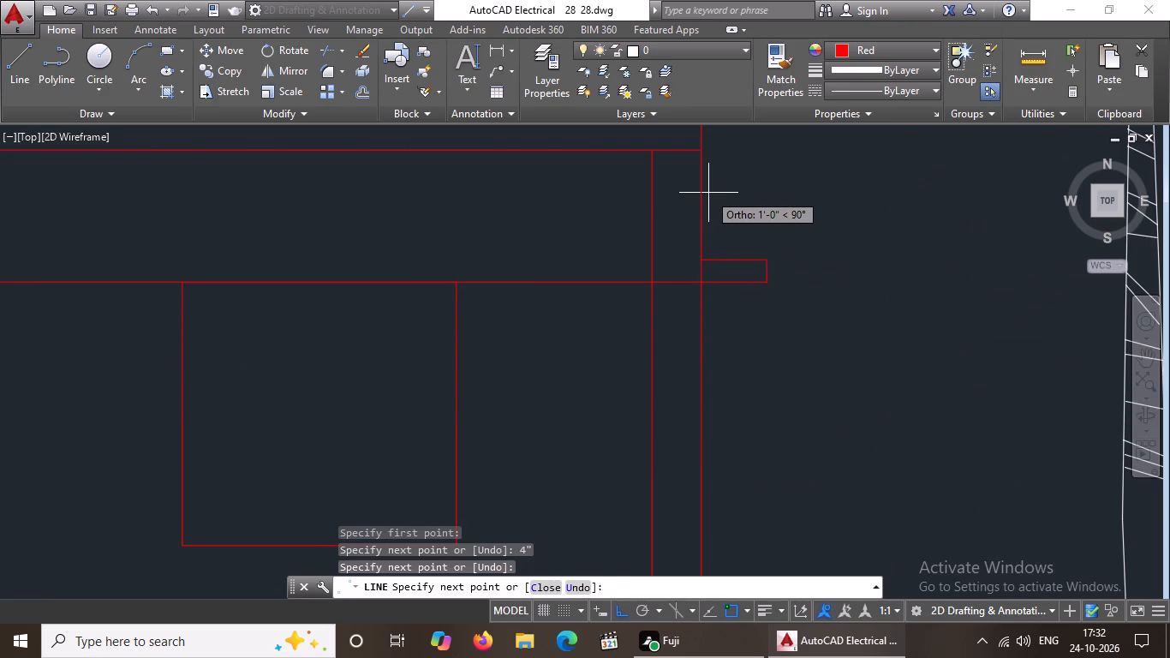
{"action": "type", "text": "4\""}
{"action": "key", "text": "Return"}
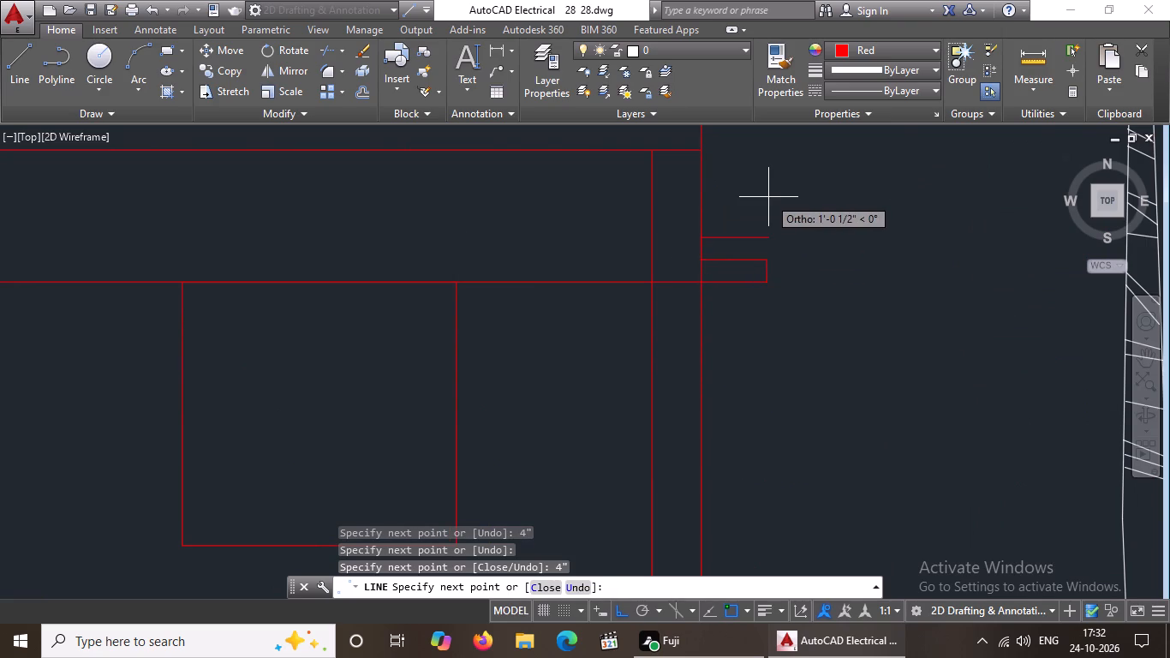
{"action": "scroll", "coordinate": [768, 197], "scroll_direction": "down", "scroll_amount": 3}
{"action": "scroll", "coordinate": [721, 207], "scroll_direction": "up", "scroll_amount": 3}
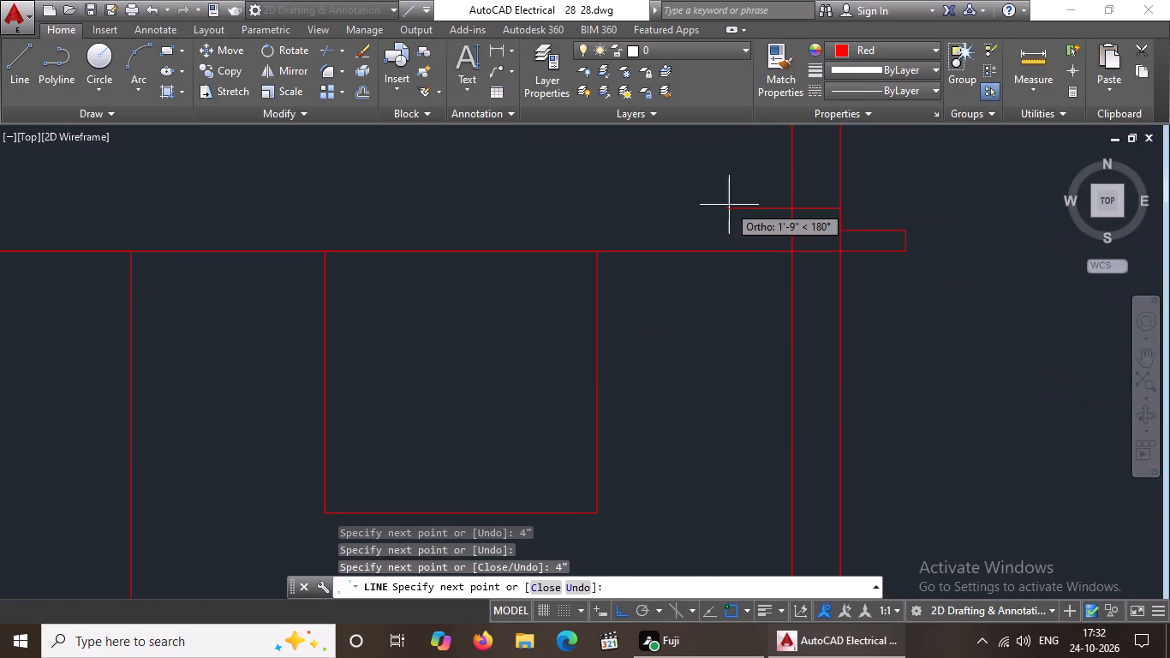
{"action": "left_click", "coordinate": [791, 206]}
{"action": "scroll", "coordinate": [892, 227], "scroll_direction": "down", "scroll_amount": 3}
{"action": "key", "text": "Escape"}
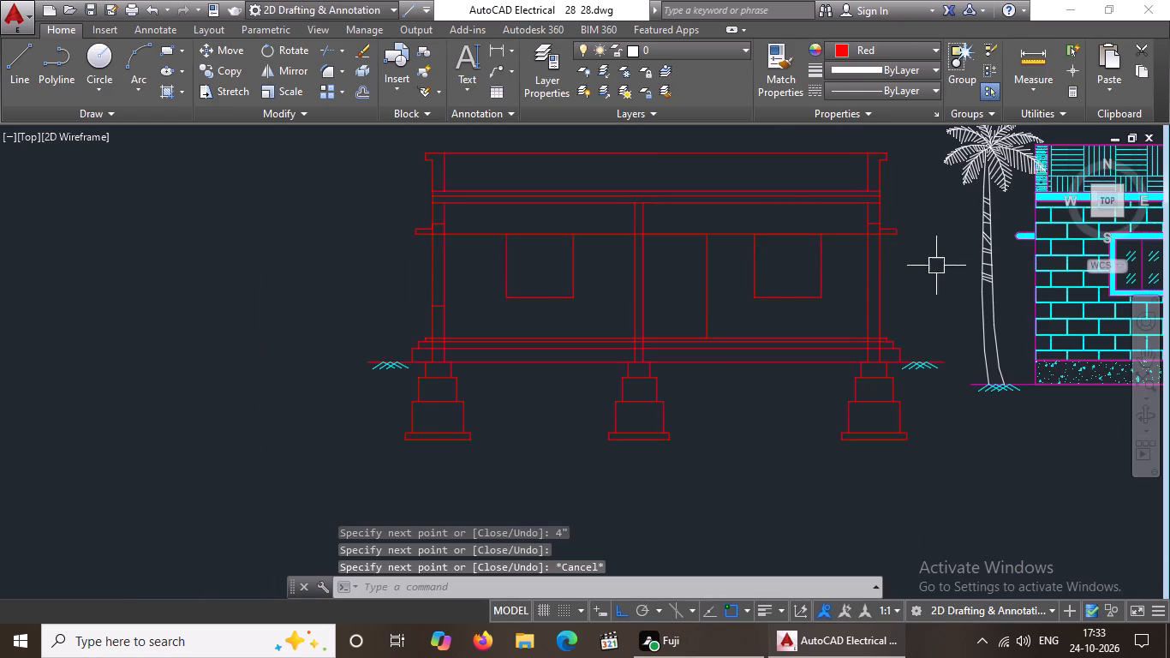
Delete the long horizontal lintel-level line running through the tops of the door and window openings.
{"action": "left_click", "coordinate": [608, 236]}
{"action": "key", "text": "Delete"}
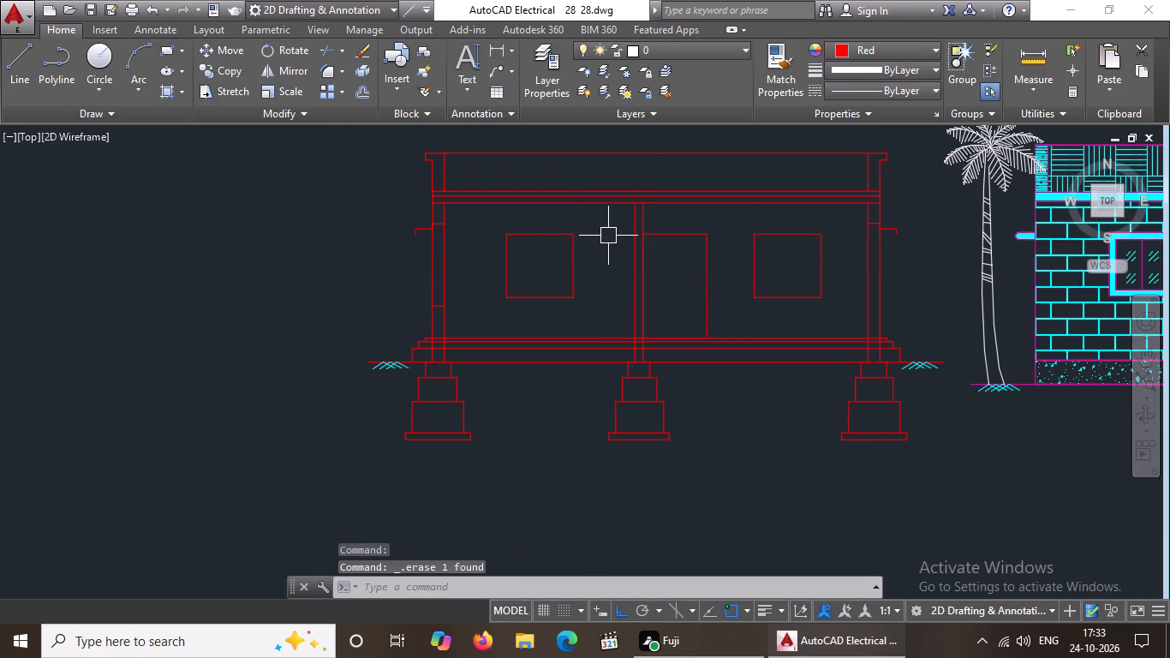
Draw the bottom edges of the left and right sunshades, each from its outer tip across the outer wall to the inner face.
{"action": "left_click", "coordinate": [19, 70]}
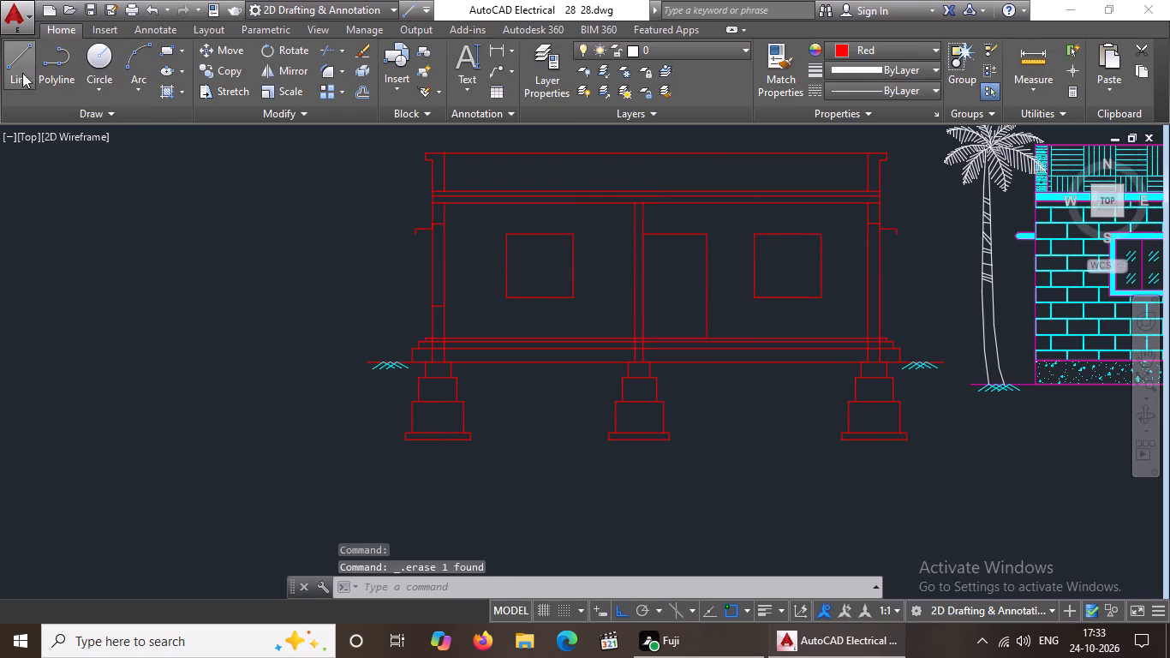
{"action": "scroll", "coordinate": [459, 216], "scroll_direction": "up", "scroll_amount": 3}
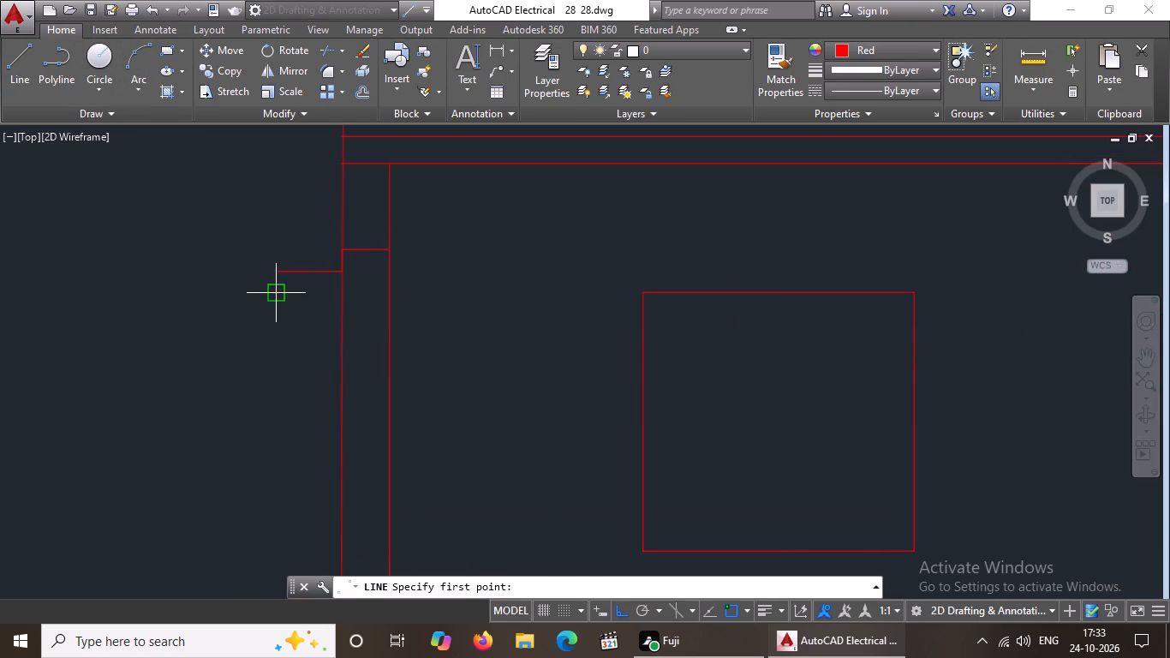
{"action": "left_click", "coordinate": [276, 292]}
{"action": "left_click_drag", "start_coordinate": [392, 294], "coordinate": [413, 293]}
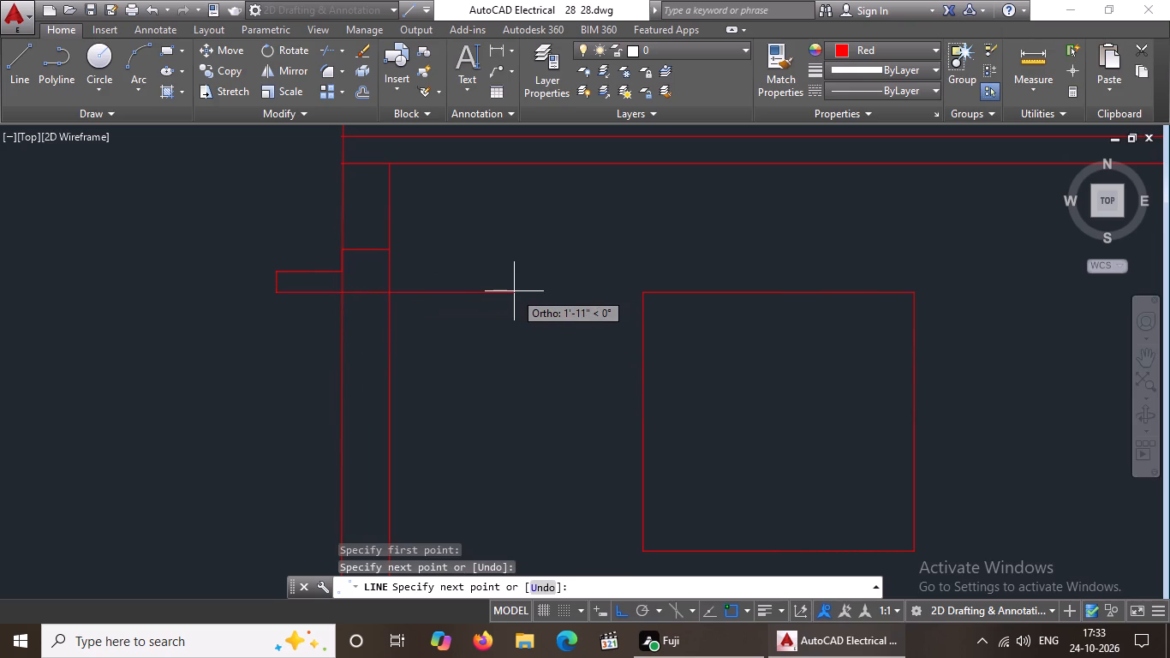
{"action": "key", "text": "Escape"}
{"action": "key", "text": "l"}
{"action": "key", "text": "Return"}
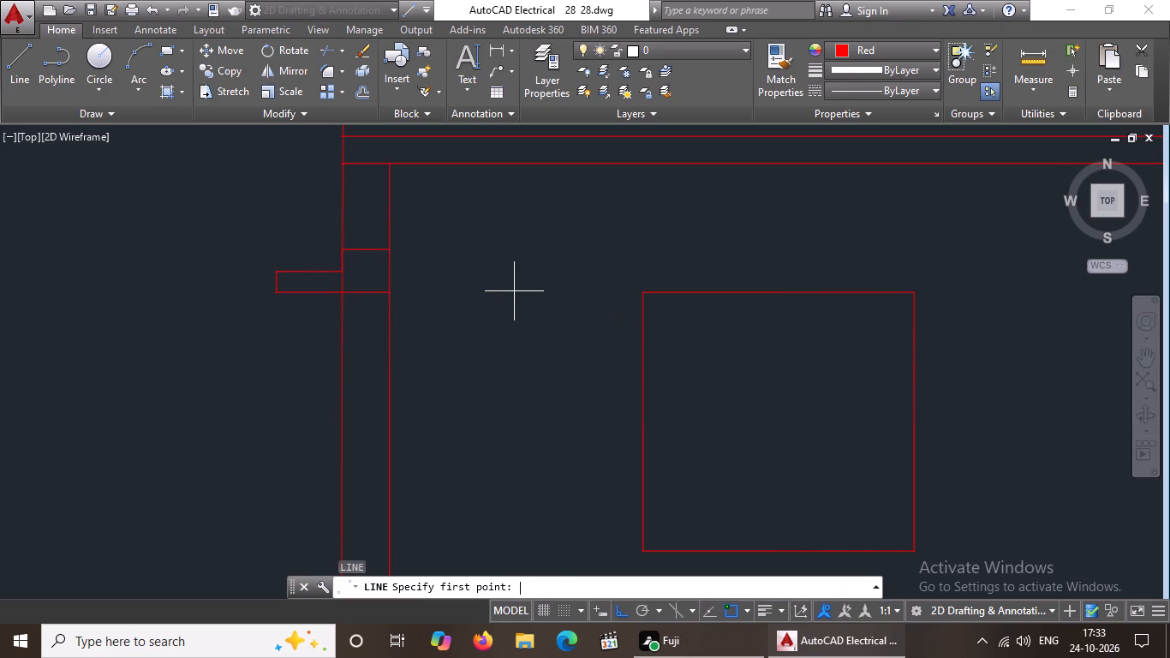
{"action": "scroll", "coordinate": [542, 334], "scroll_direction": "down", "scroll_amount": 4}
{"action": "scroll", "coordinate": [829, 333], "scroll_direction": "up", "scroll_amount": 3}
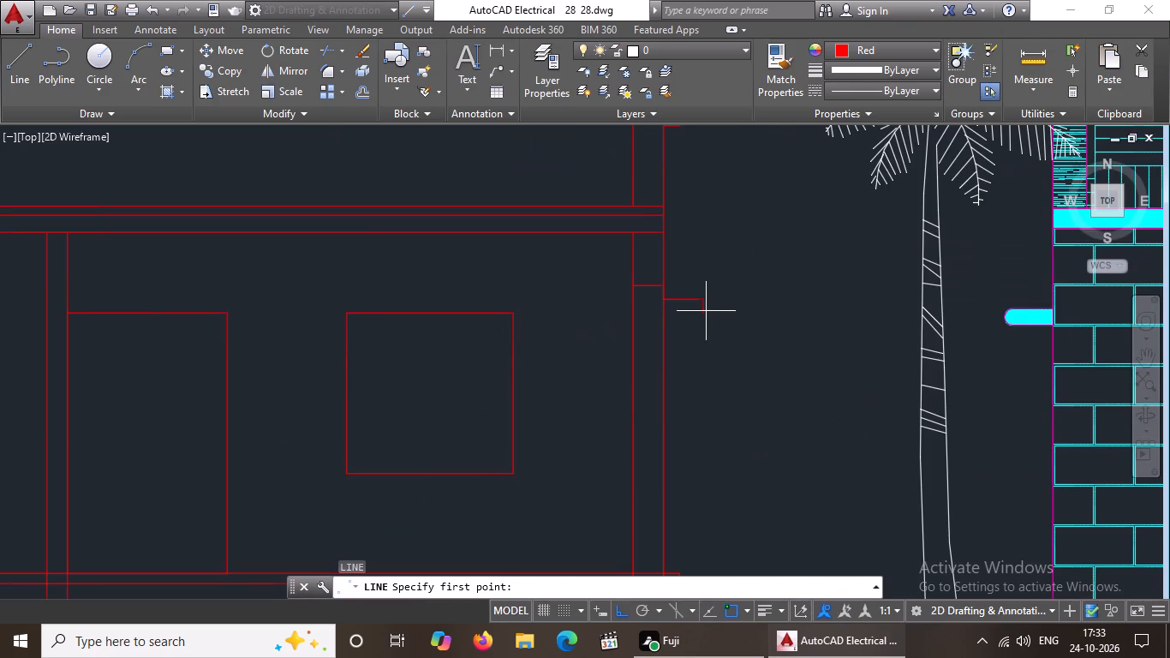
{"action": "left_click", "coordinate": [703, 316]}
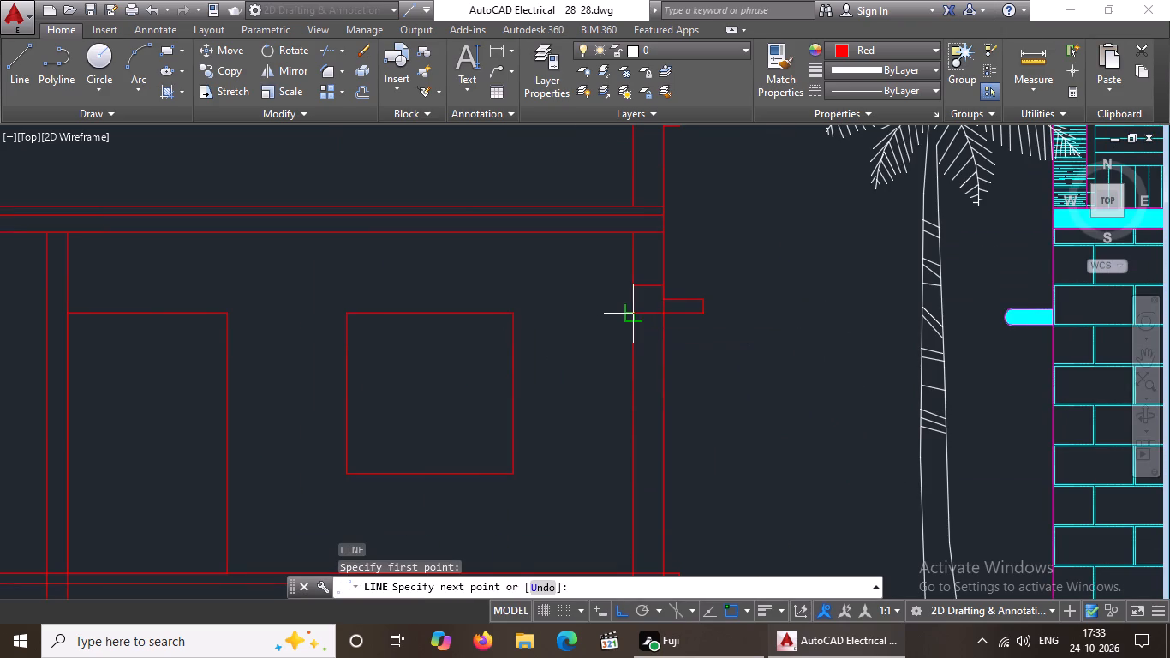
{"action": "left_click", "coordinate": [634, 314]}
{"action": "key", "text": "Escape"}
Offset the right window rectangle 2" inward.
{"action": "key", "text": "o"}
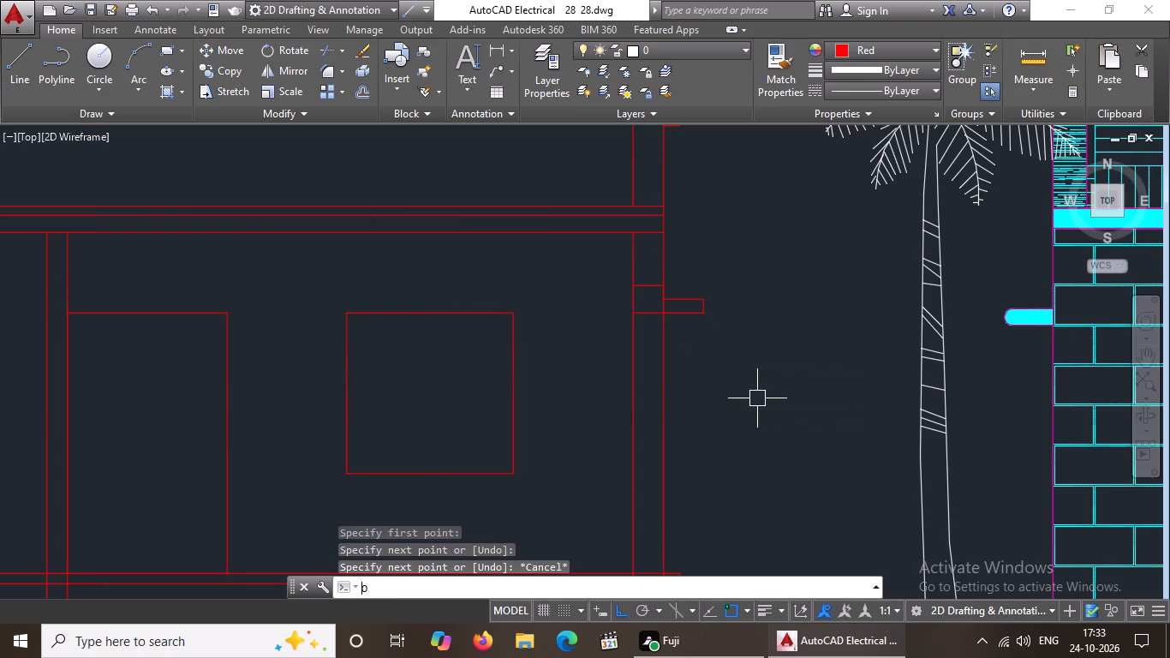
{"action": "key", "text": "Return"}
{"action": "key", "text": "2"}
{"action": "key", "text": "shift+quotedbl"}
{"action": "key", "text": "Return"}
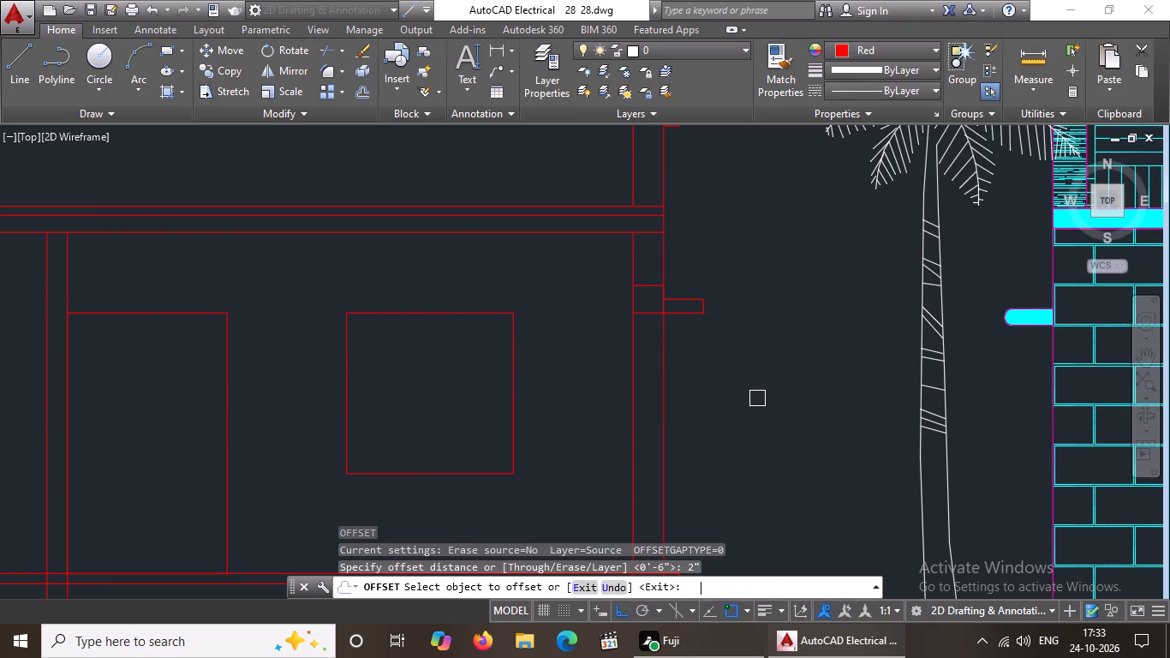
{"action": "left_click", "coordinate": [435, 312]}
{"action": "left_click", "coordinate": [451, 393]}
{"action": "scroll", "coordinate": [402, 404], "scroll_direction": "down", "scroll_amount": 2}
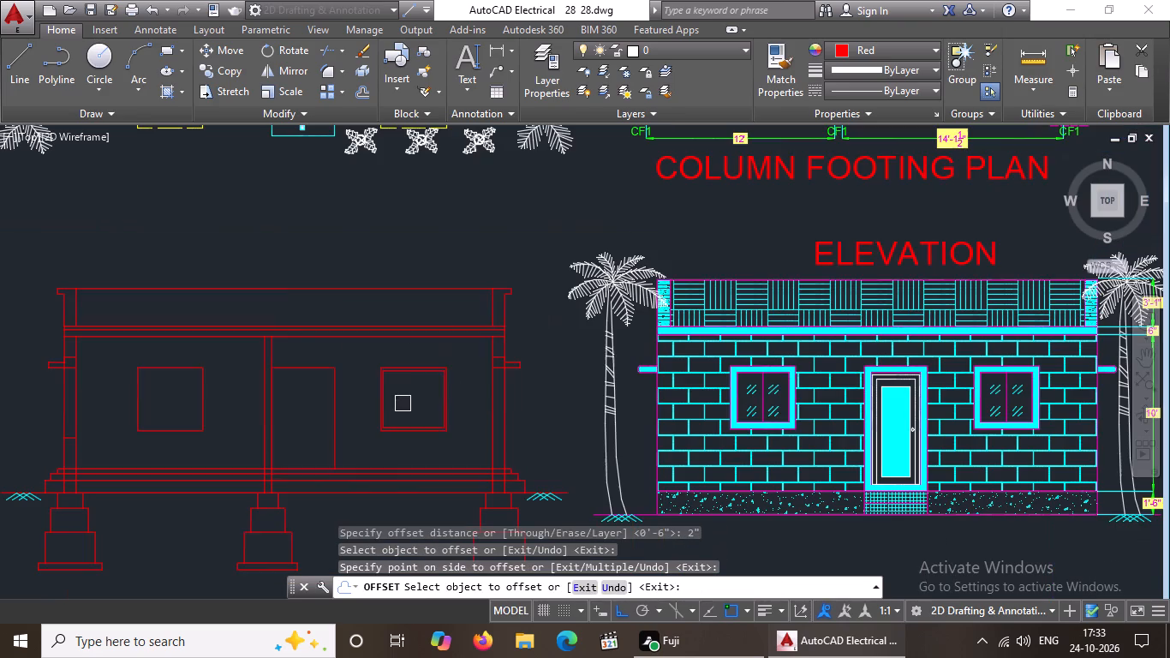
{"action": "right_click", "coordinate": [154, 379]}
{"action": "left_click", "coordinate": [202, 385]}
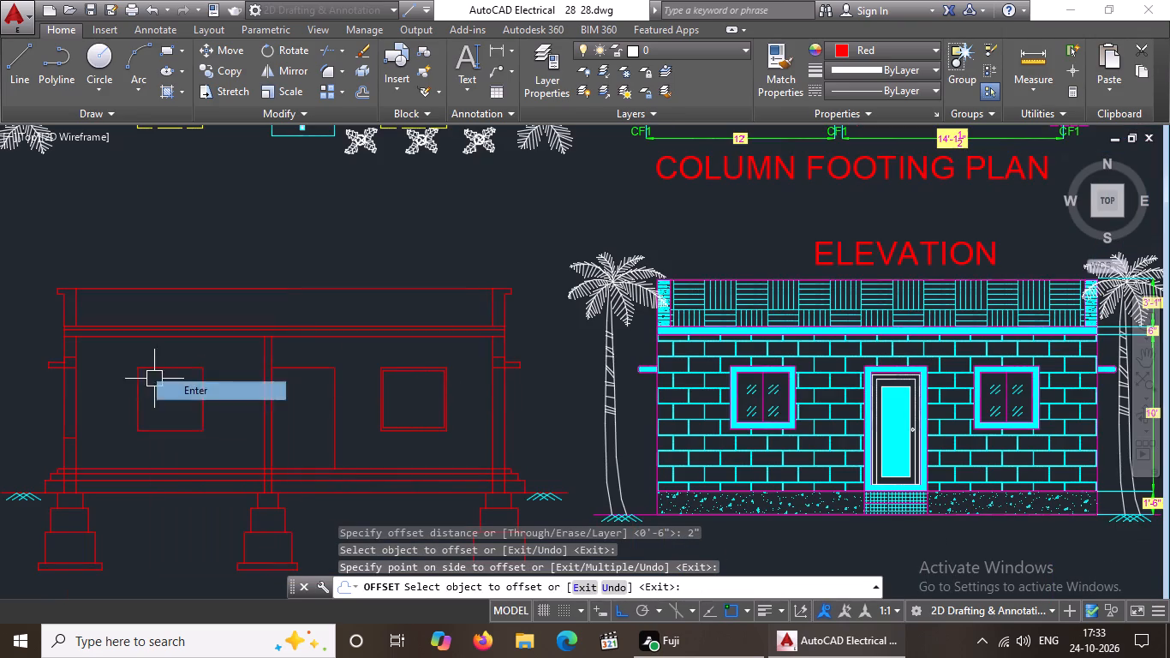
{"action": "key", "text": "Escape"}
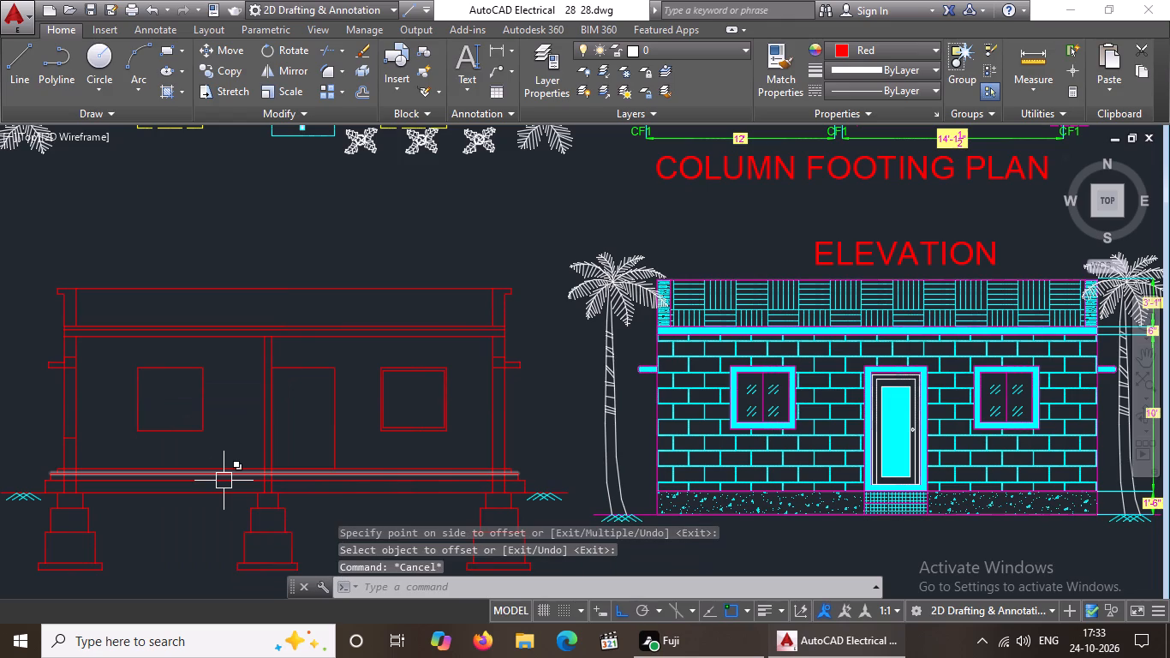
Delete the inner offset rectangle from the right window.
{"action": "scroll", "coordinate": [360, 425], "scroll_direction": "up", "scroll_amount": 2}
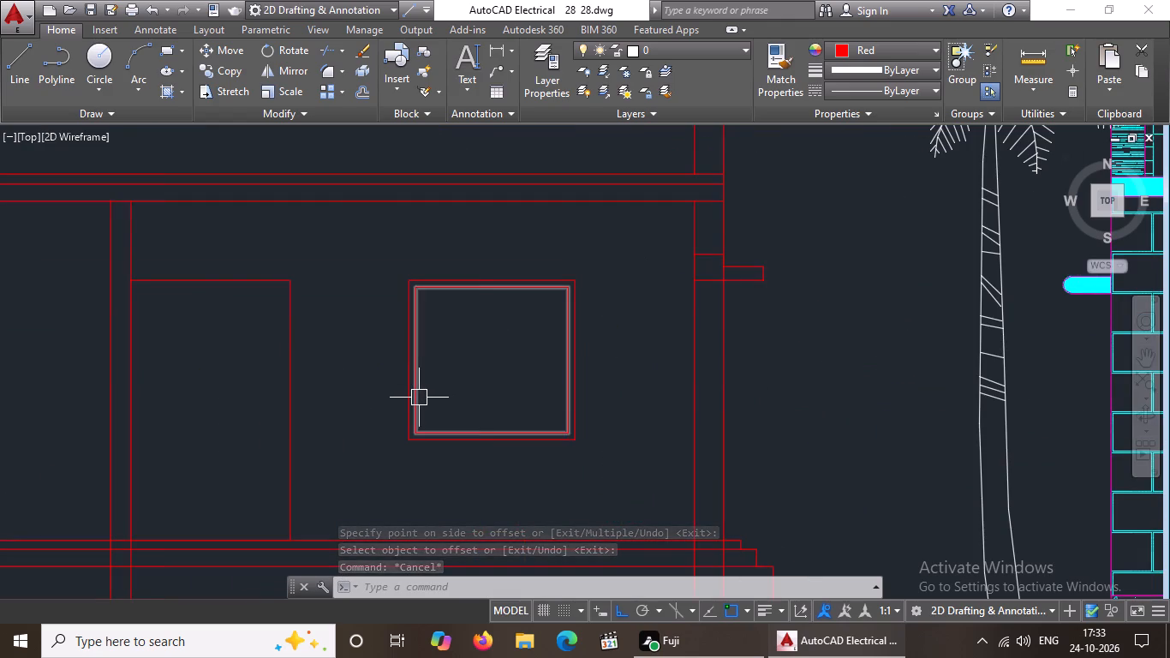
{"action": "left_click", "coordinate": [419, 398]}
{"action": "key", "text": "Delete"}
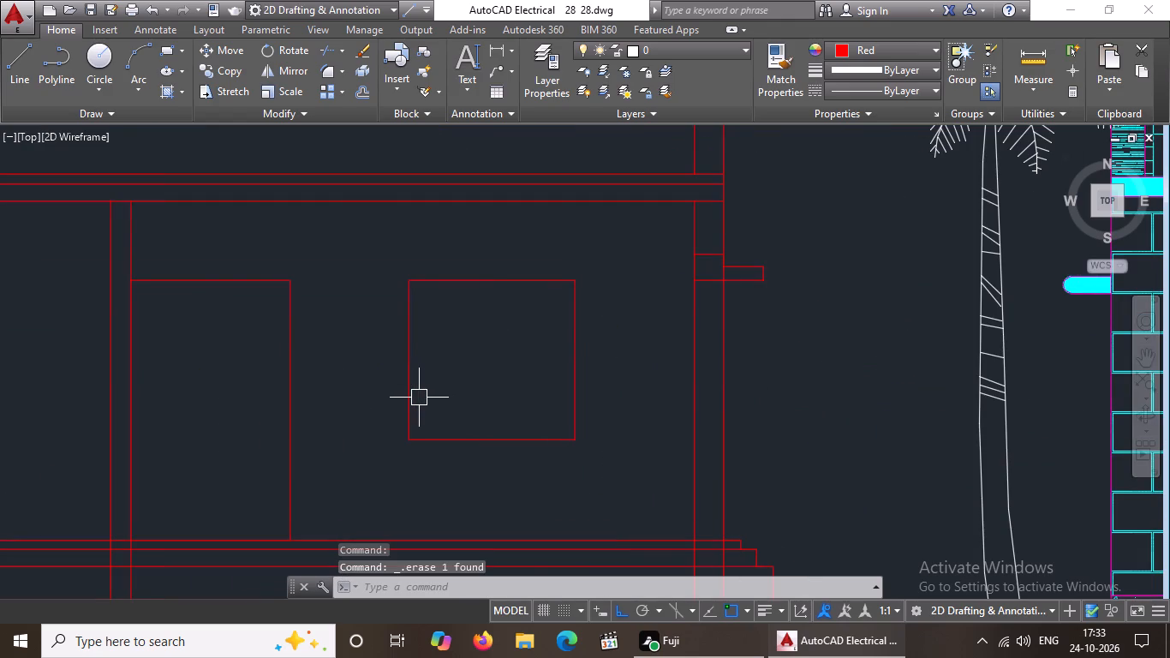
Offset the right window, door and left window rectangles 5" inward to form their frames.
{"action": "key", "text": "Escape"}
{"action": "key", "text": "o"}
{"action": "key", "text": "Return"}
{"action": "type", "text": "5\""}
{"action": "key", "text": "Return"}
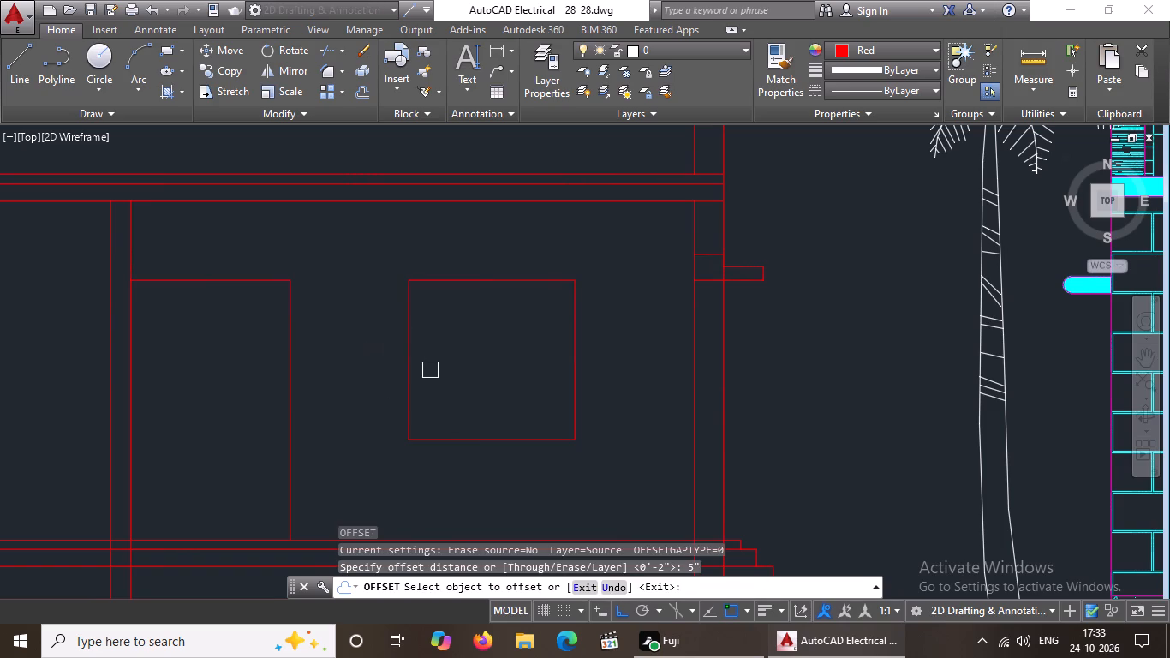
{"action": "left_click", "coordinate": [410, 377]}
{"action": "left_click", "coordinate": [441, 370]}
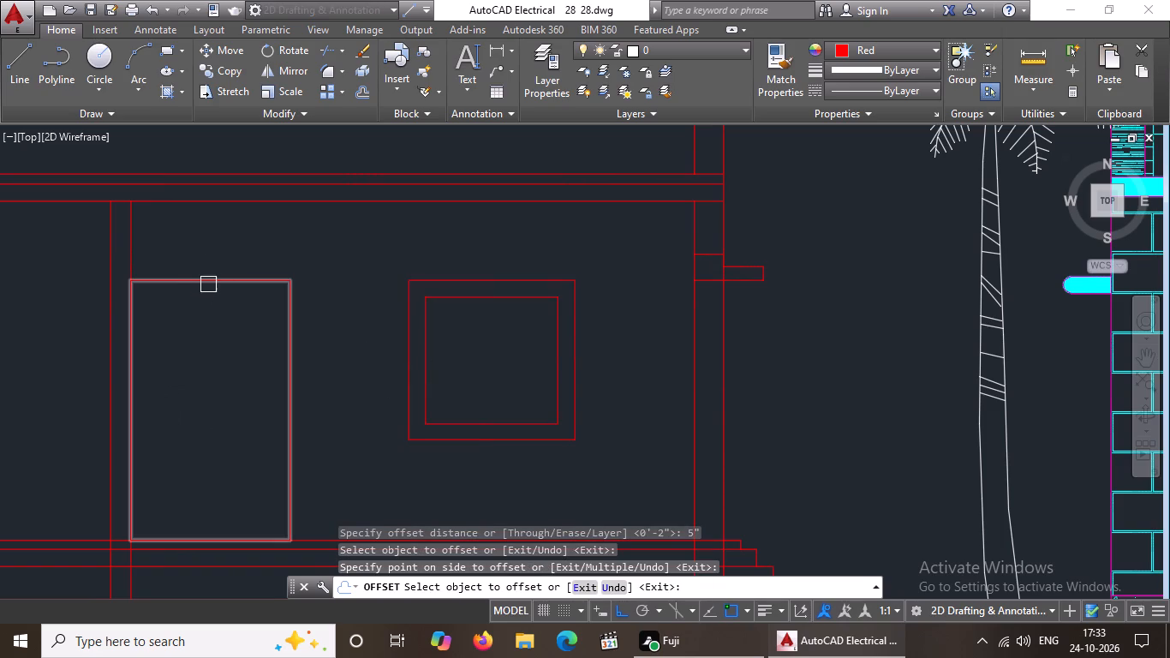
{"action": "left_click", "coordinate": [208, 284]}
{"action": "left_click", "coordinate": [207, 338]}
{"action": "scroll", "coordinate": [219, 336], "scroll_direction": "down", "scroll_amount": 3}
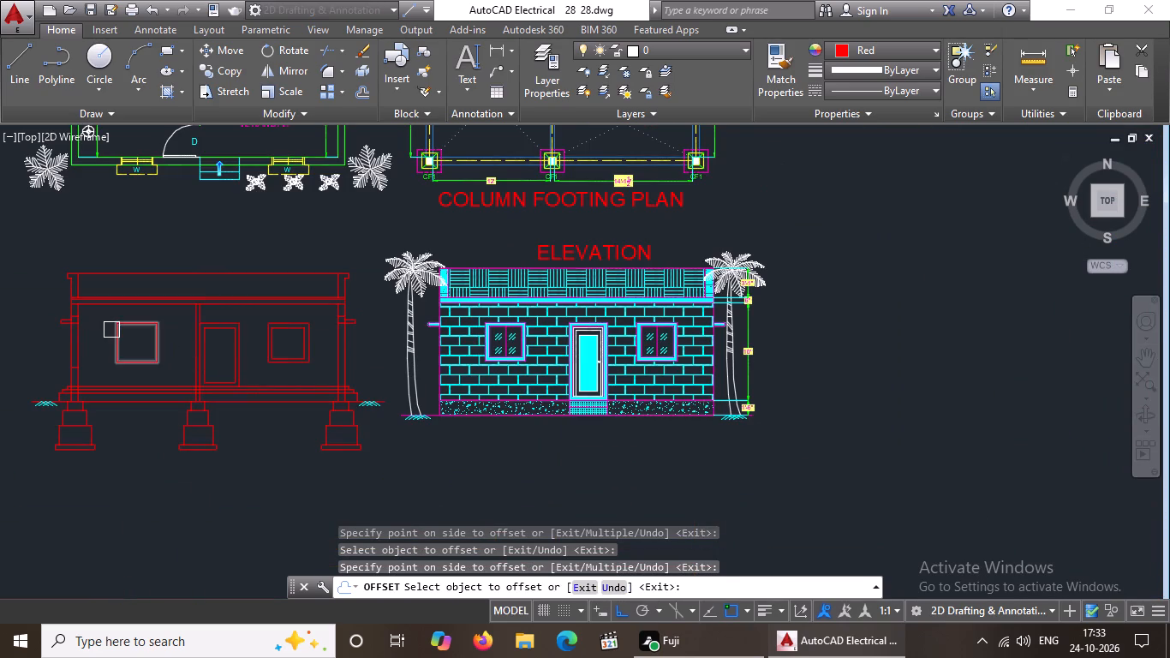
{"action": "left_click", "coordinate": [112, 330]}
{"action": "left_click", "coordinate": [128, 334]}
{"action": "key", "text": "Escape"}
Draw a vertical centre line in each window's inner frame, from the bottom edge's midpoint to the top edge.
{"action": "scroll", "coordinate": [40, 447], "scroll_direction": "up", "scroll_amount": 2}
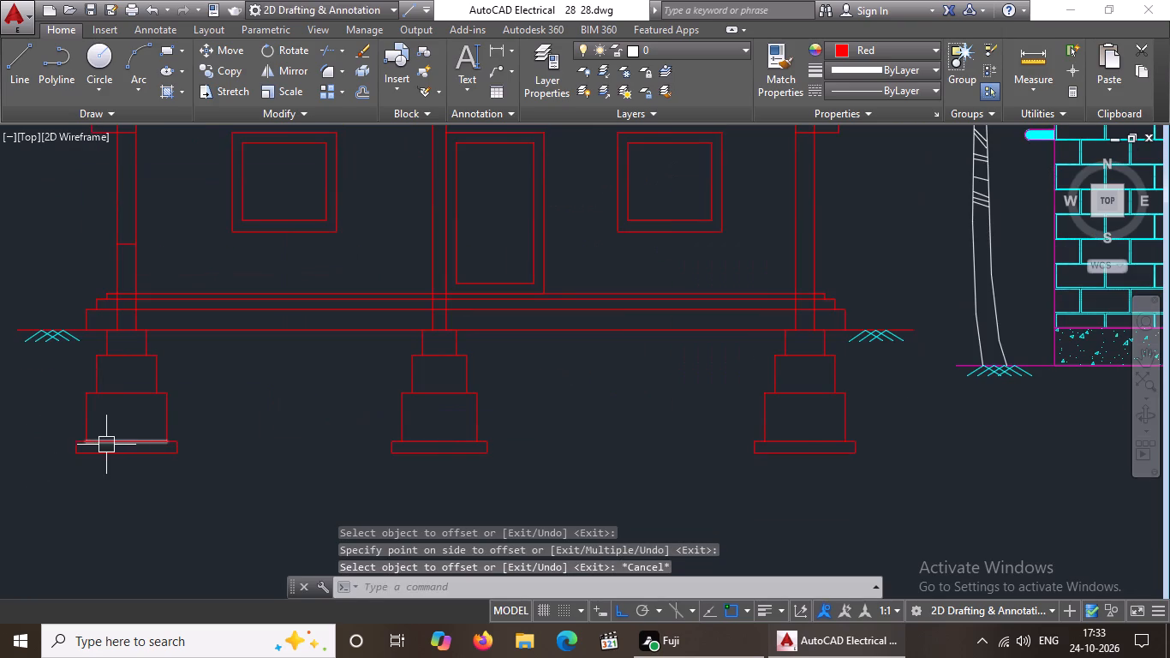
{"action": "scroll", "coordinate": [665, 345], "scroll_direction": "down", "scroll_amount": 3}
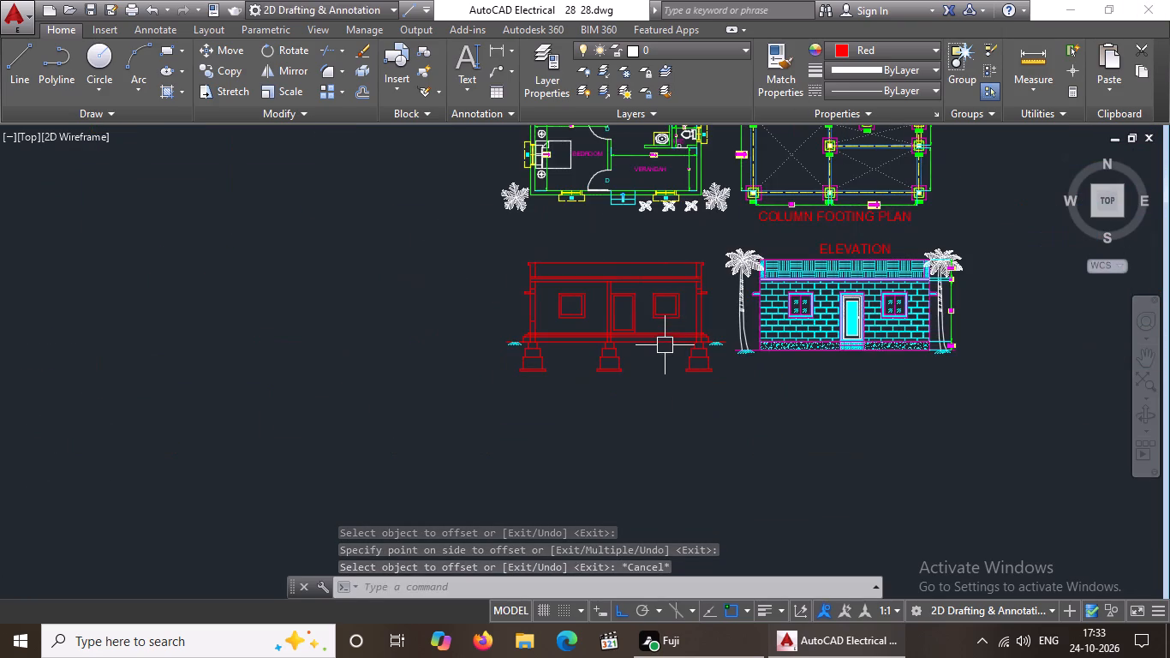
{"action": "key", "text": "Escape"}
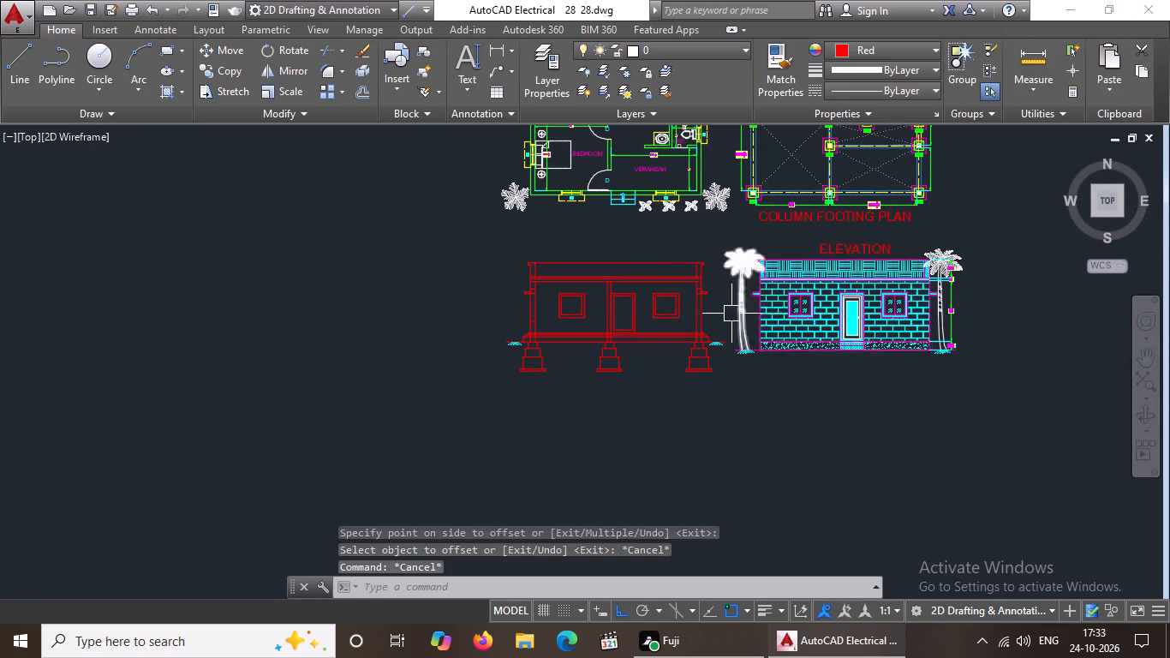
{"action": "scroll", "coordinate": [673, 308], "scroll_direction": "up", "scroll_amount": 2}
{"action": "left_click", "coordinate": [10, 57]}
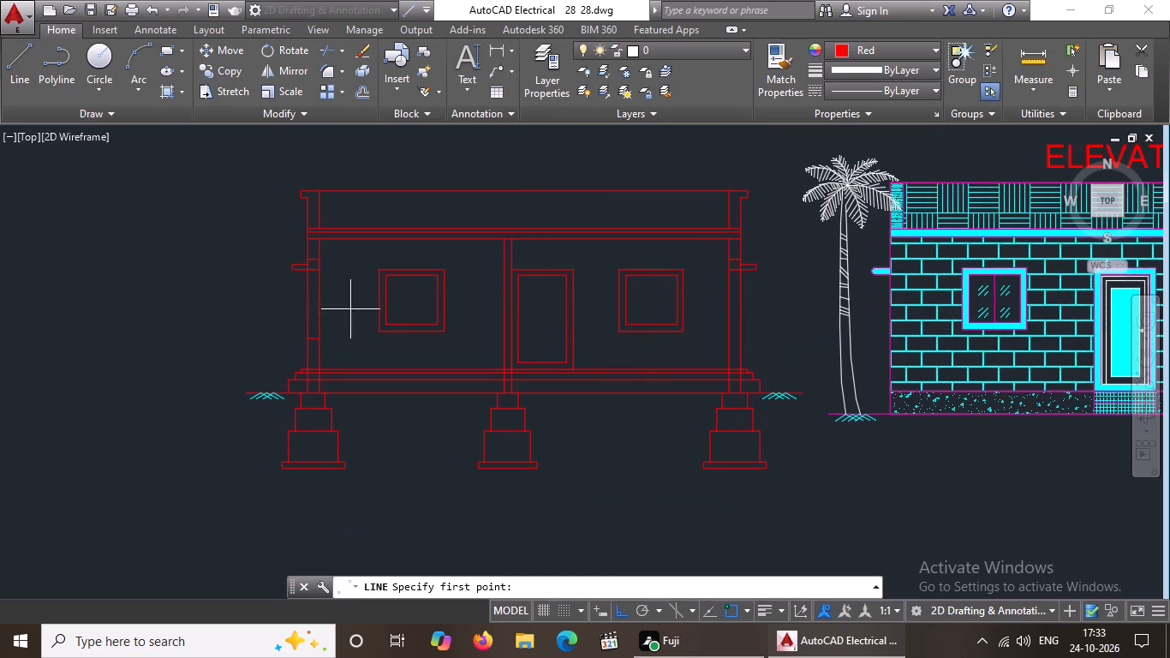
{"action": "scroll", "coordinate": [409, 290], "scroll_direction": "up", "scroll_amount": 2}
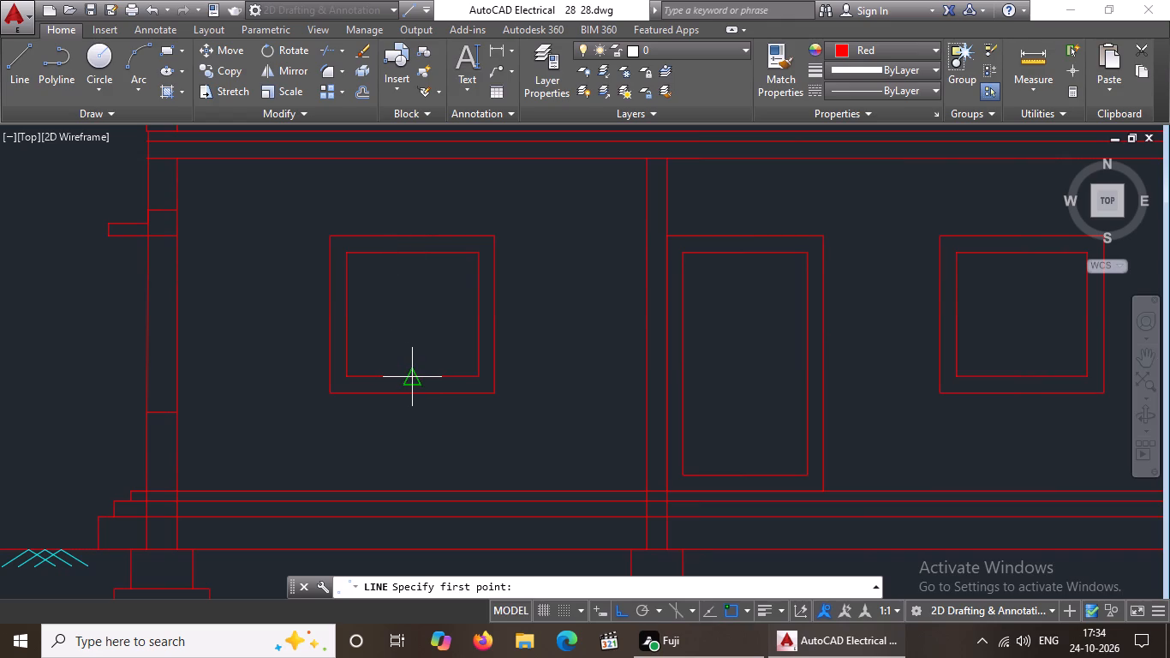
{"action": "left_click", "coordinate": [410, 377]}
{"action": "left_click", "coordinate": [410, 254]}
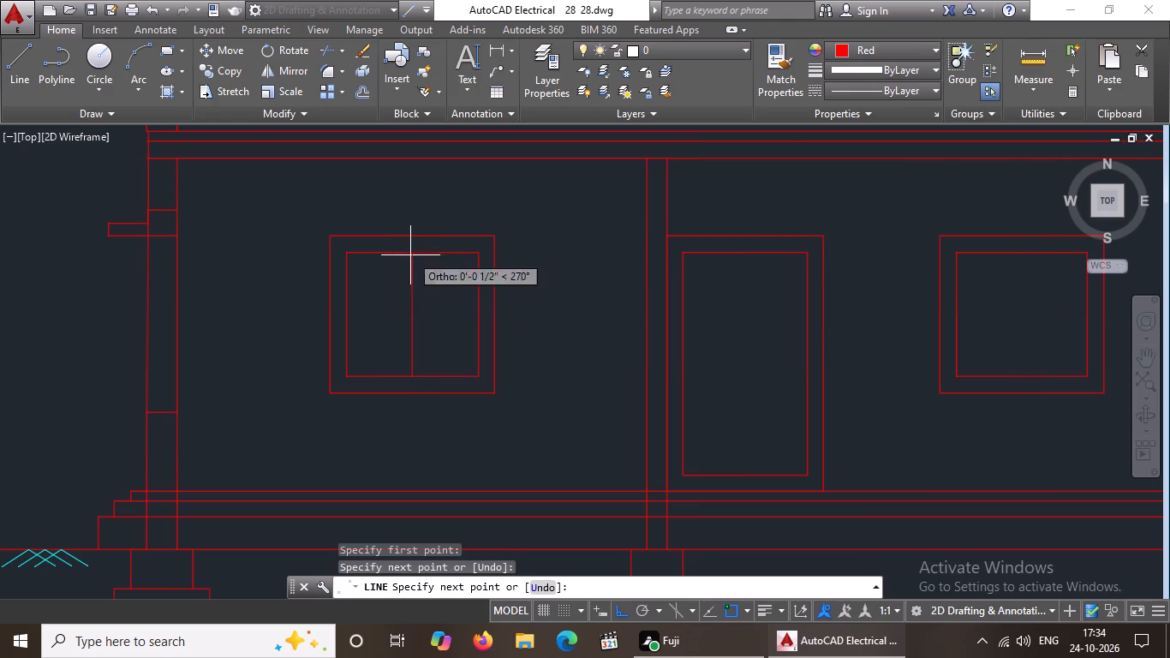
{"action": "key", "text": "Escape"}
{"action": "scroll", "coordinate": [482, 294], "scroll_direction": "down", "scroll_amount": 4}
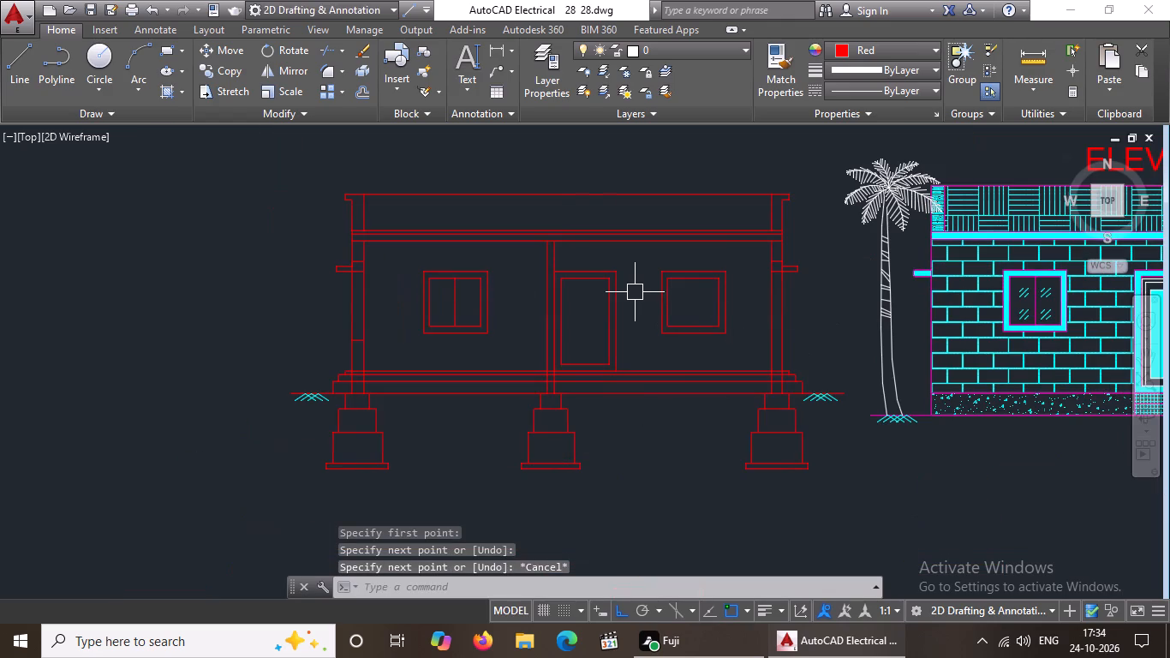
{"action": "key", "text": "l"}
{"action": "key", "text": "Return"}
{"action": "scroll", "coordinate": [660, 330], "scroll_direction": "up", "scroll_amount": 2}
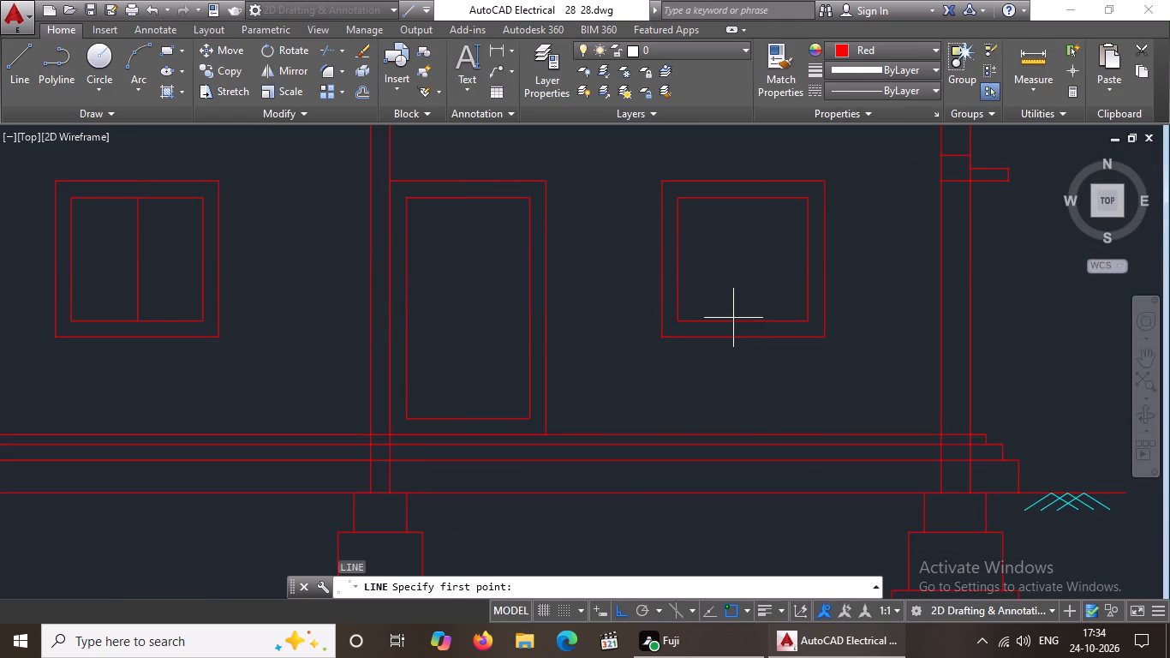
{"action": "left_click", "coordinate": [749, 321]}
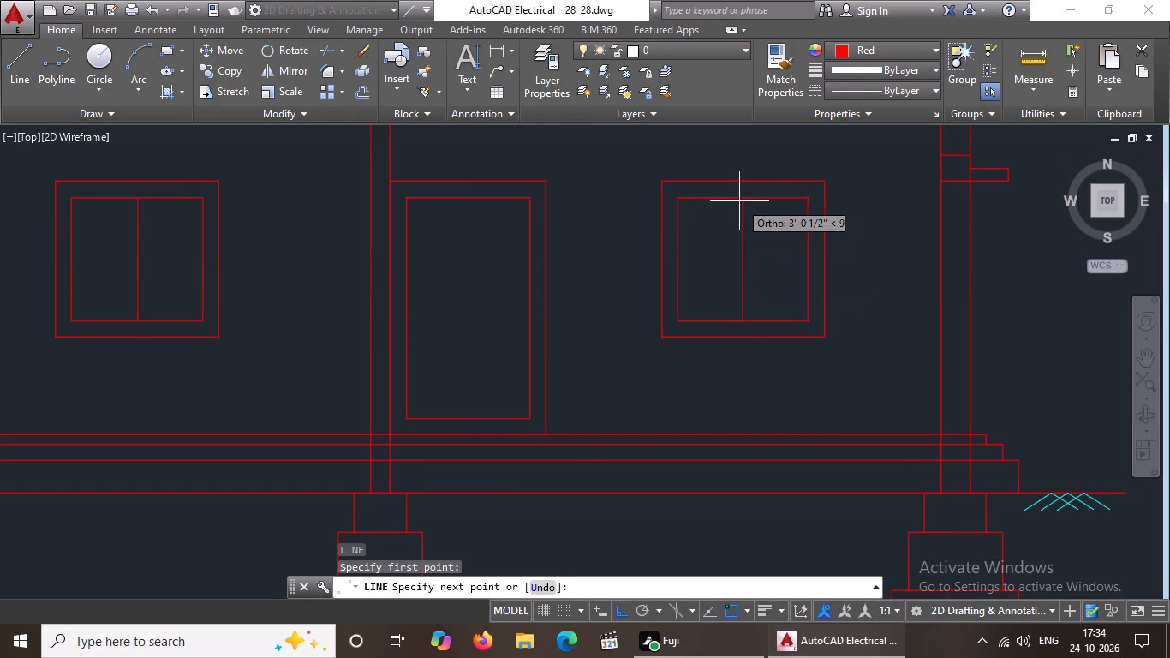
{"action": "left_click", "coordinate": [743, 194]}
{"action": "scroll", "coordinate": [742, 218], "scroll_direction": "down", "scroll_amount": 5}
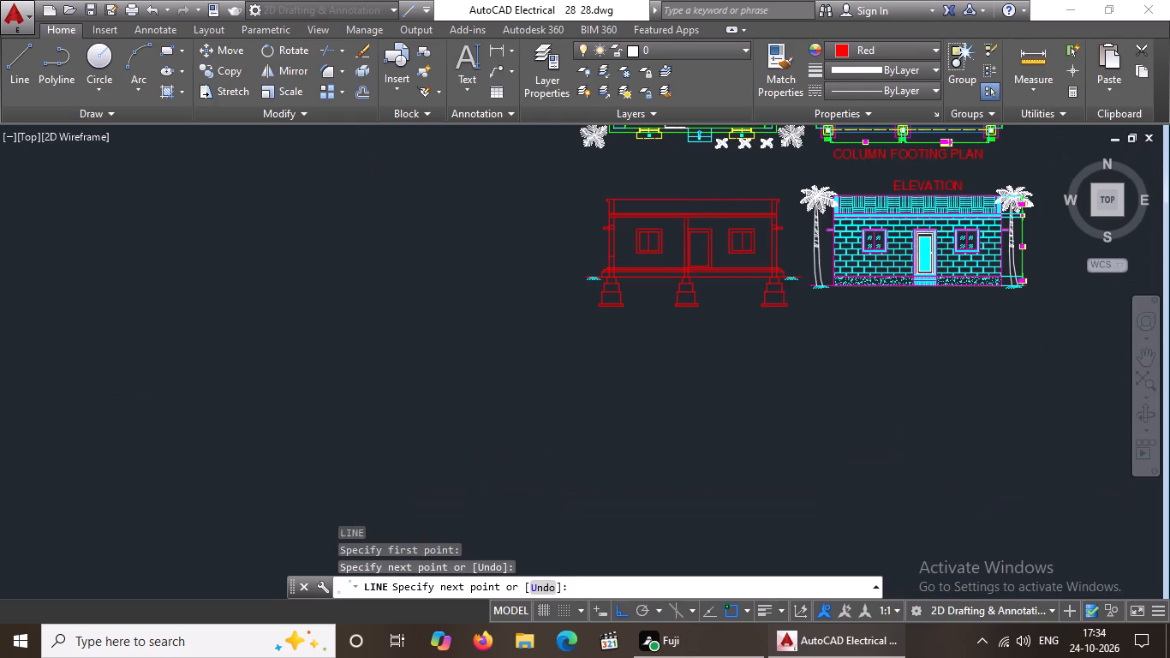
{"action": "key", "text": "Escape"}
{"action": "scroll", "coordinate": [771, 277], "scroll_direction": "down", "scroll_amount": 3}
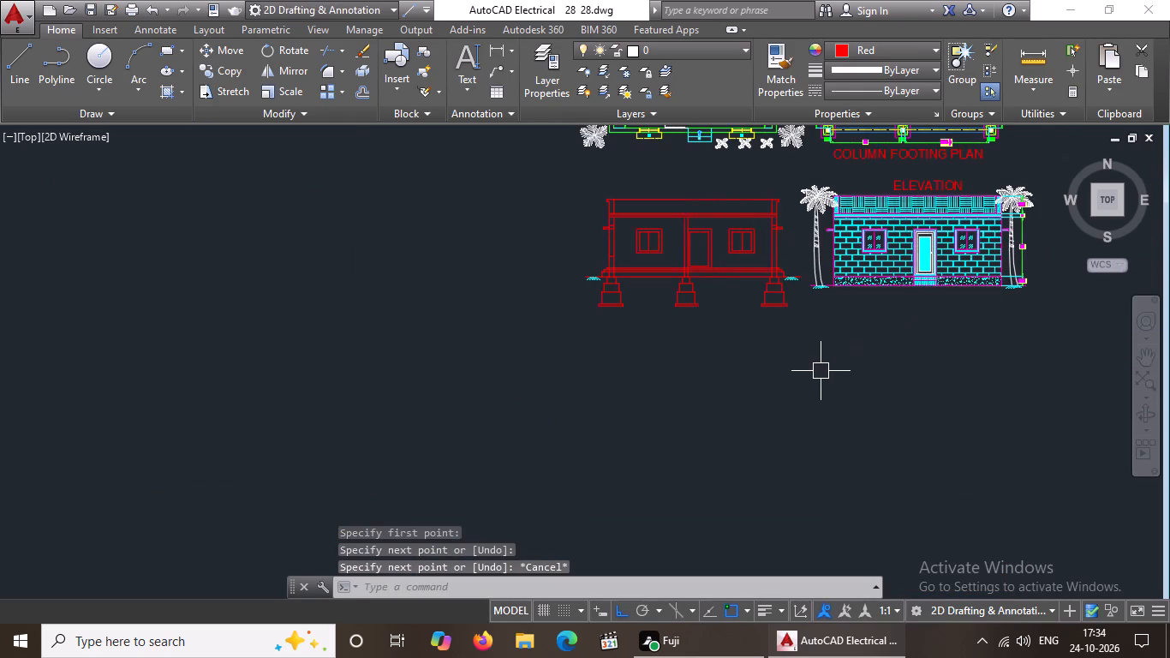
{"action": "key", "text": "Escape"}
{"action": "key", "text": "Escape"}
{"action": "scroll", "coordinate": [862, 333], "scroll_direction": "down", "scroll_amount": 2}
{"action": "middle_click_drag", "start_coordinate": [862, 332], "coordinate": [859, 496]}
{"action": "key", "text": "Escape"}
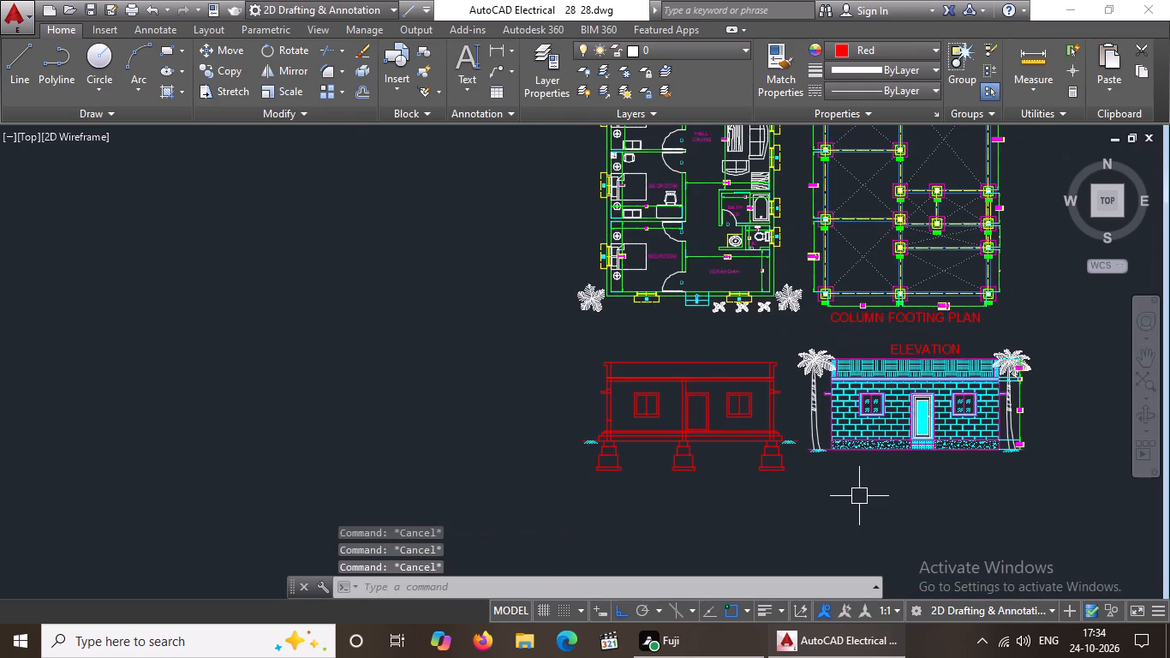
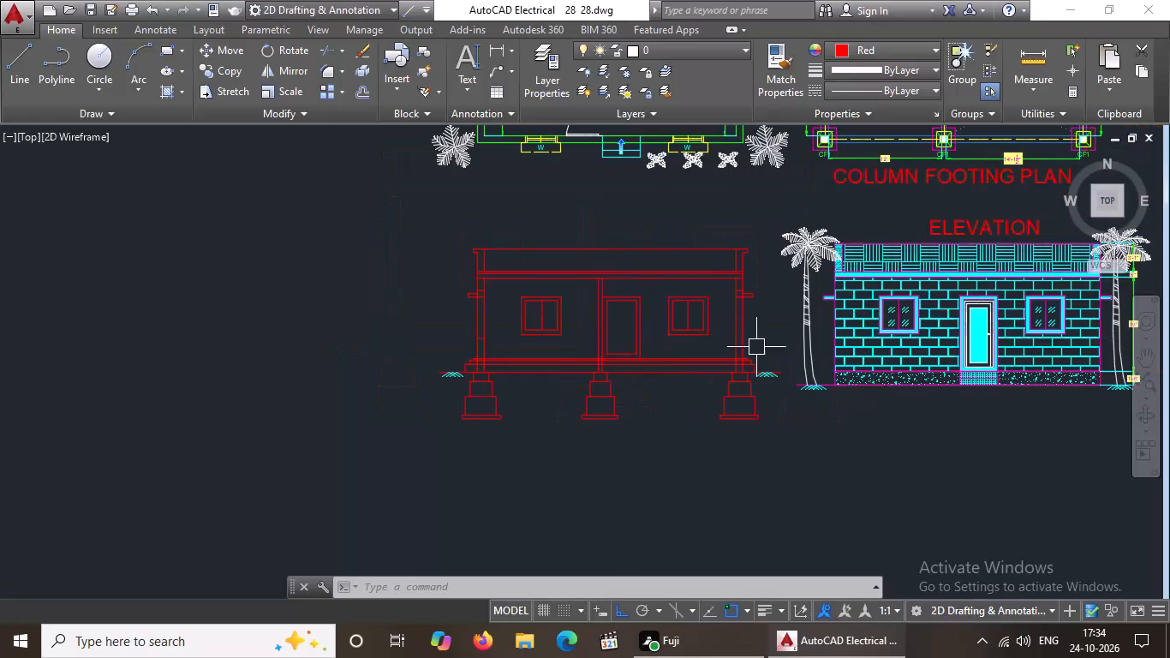
Draw a short vertical line across the thin layer above the roof slab, in line with the left parapet's inner face.
{"action": "middle_click_drag", "start_coordinate": [754, 347], "coordinate": [654, 392]}
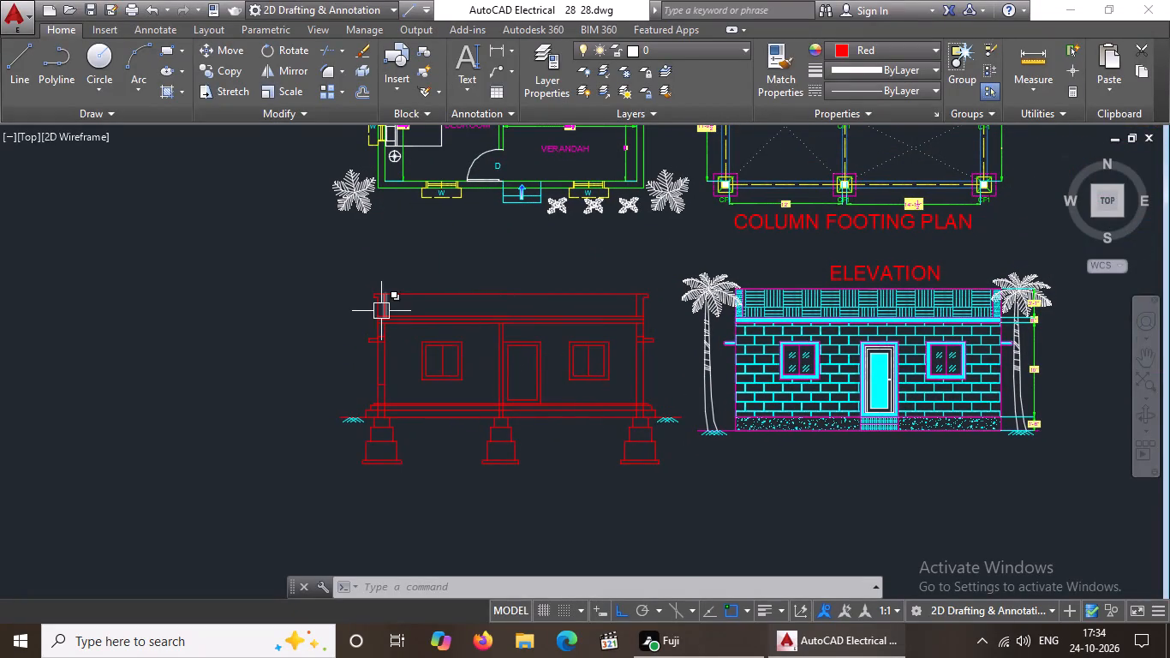
{"action": "scroll", "coordinate": [388, 320], "scroll_direction": "up", "scroll_amount": 4}
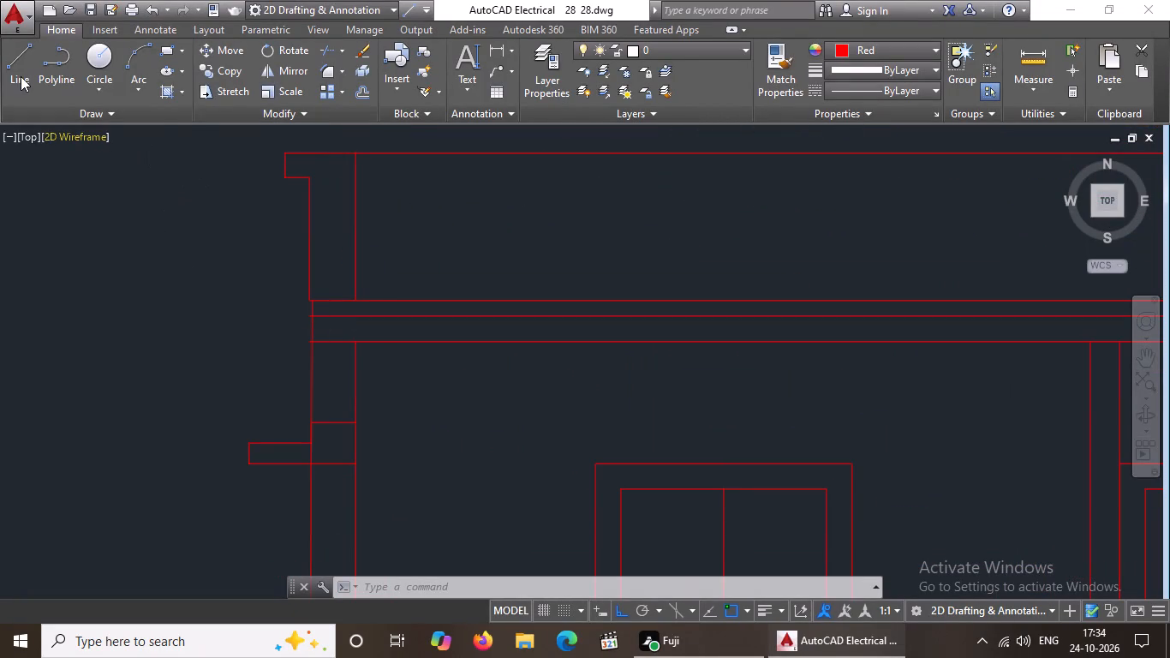
{"action": "left_click", "coordinate": [19, 73]}
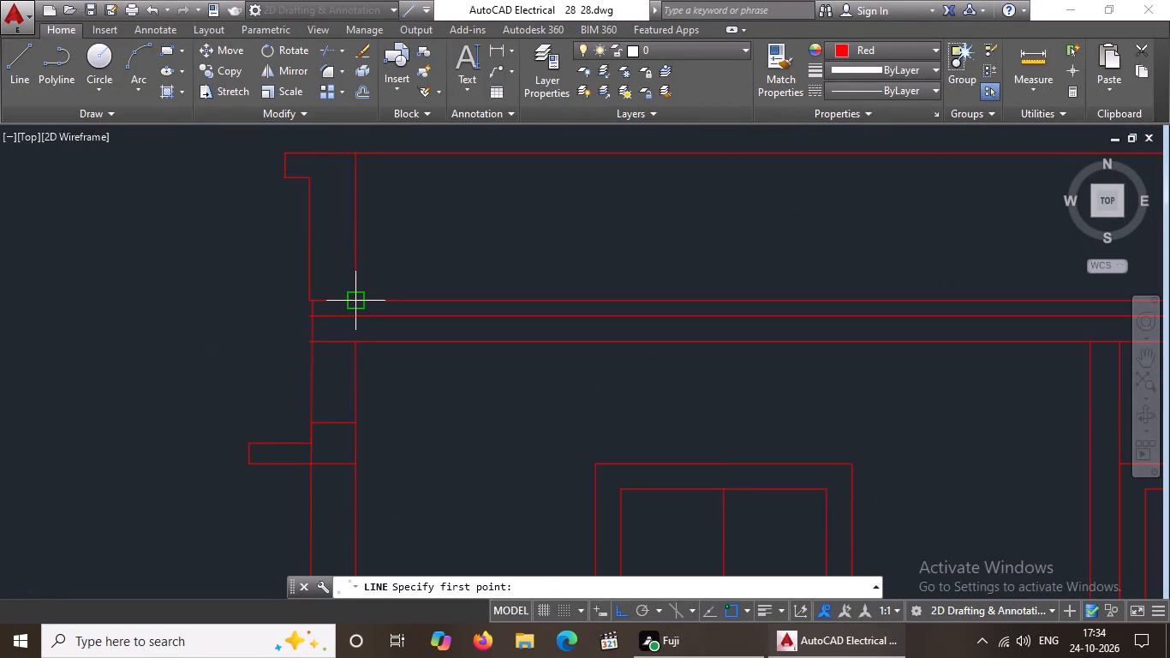
{"action": "left_click", "coordinate": [356, 298]}
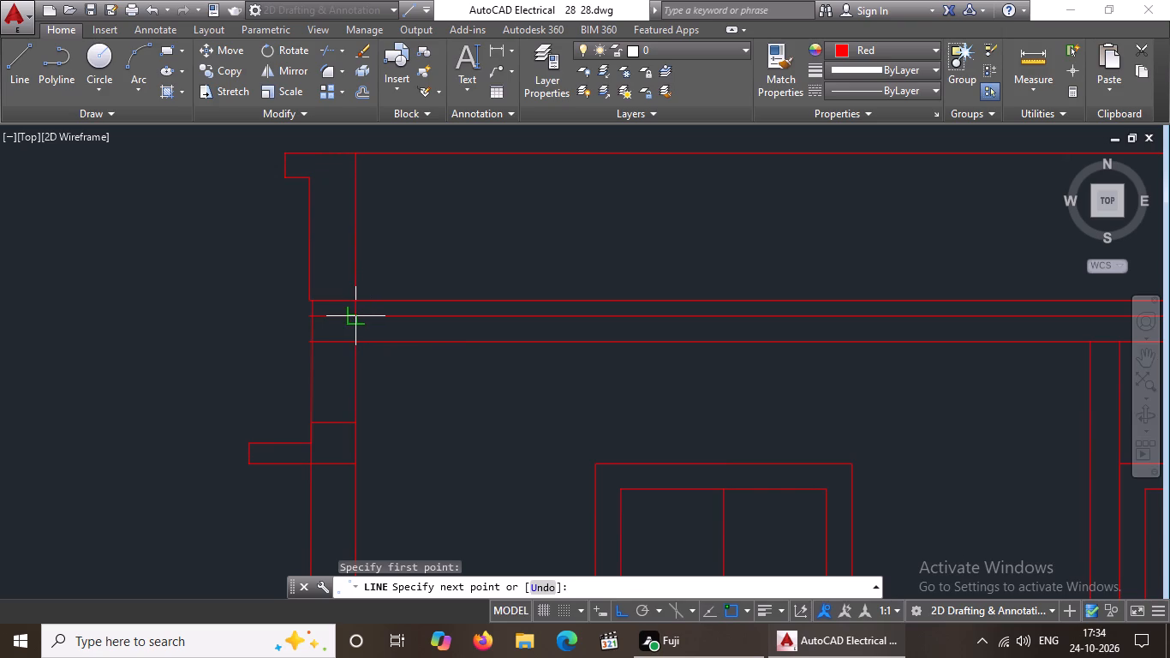
{"action": "left_click", "coordinate": [355, 314]}
{"action": "key", "text": "Escape"}
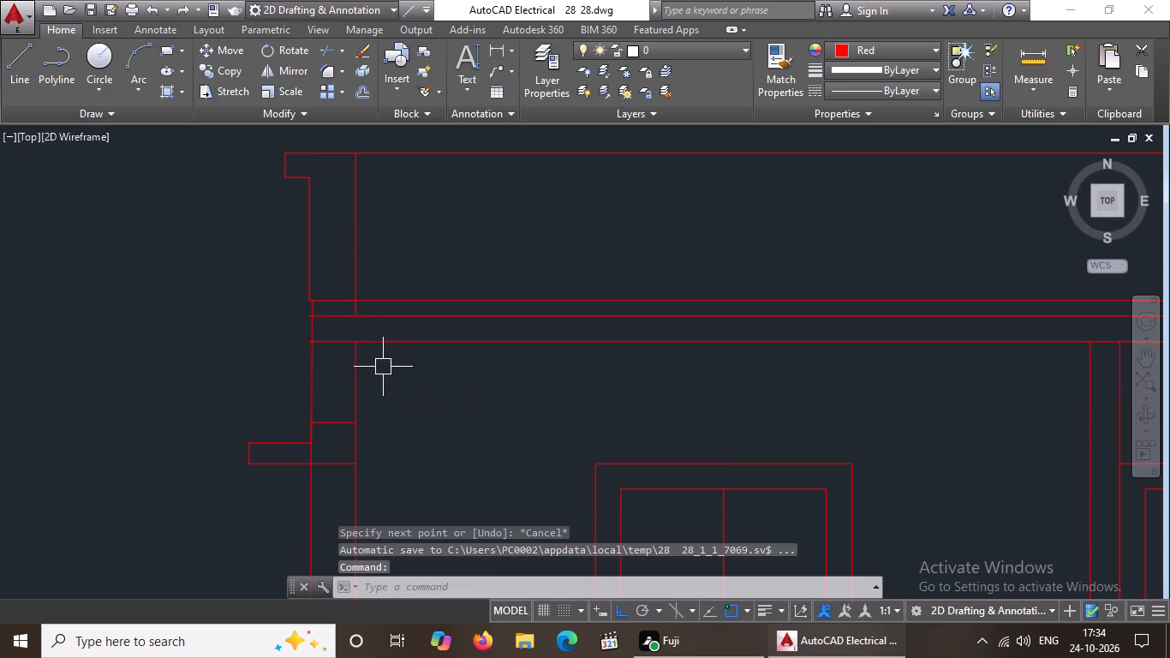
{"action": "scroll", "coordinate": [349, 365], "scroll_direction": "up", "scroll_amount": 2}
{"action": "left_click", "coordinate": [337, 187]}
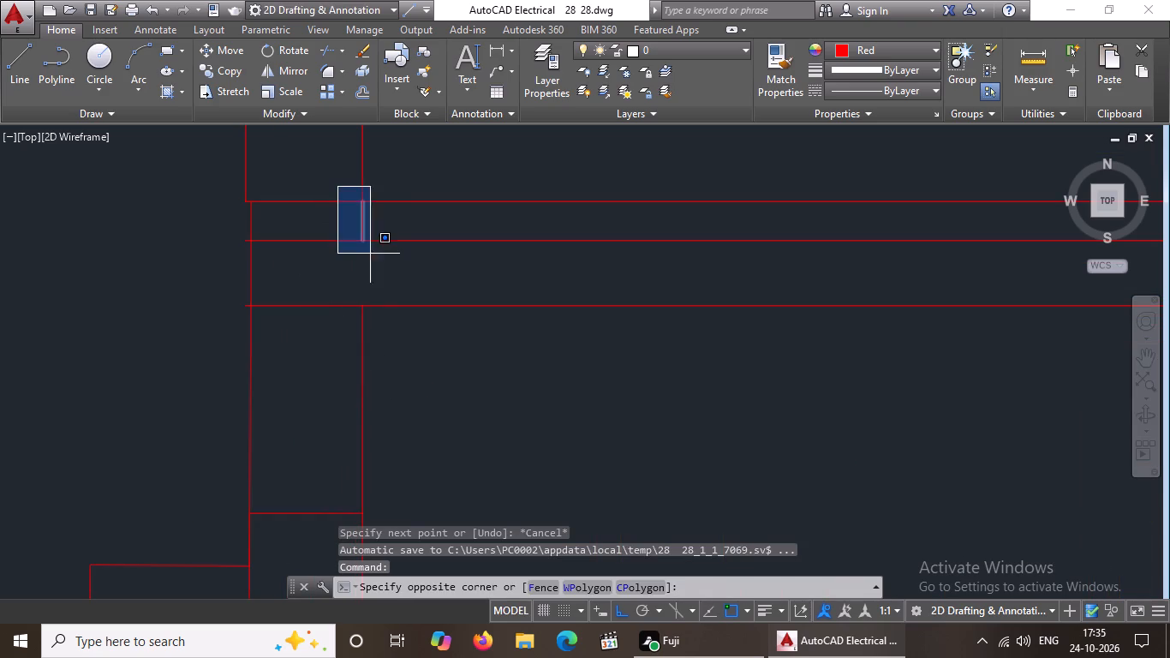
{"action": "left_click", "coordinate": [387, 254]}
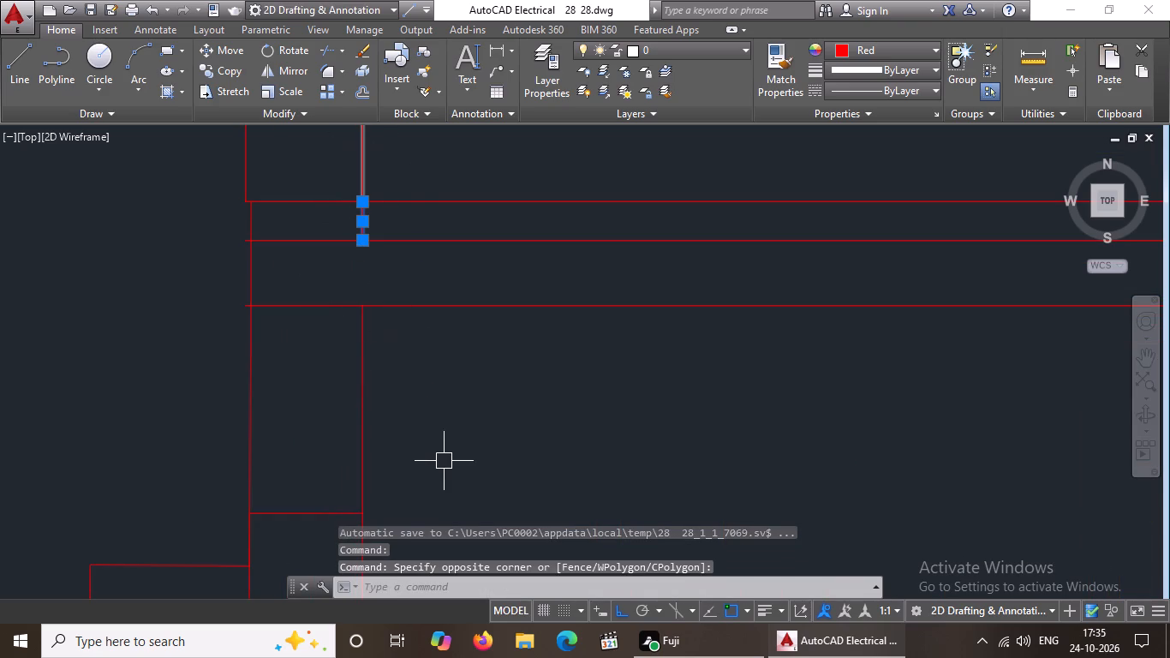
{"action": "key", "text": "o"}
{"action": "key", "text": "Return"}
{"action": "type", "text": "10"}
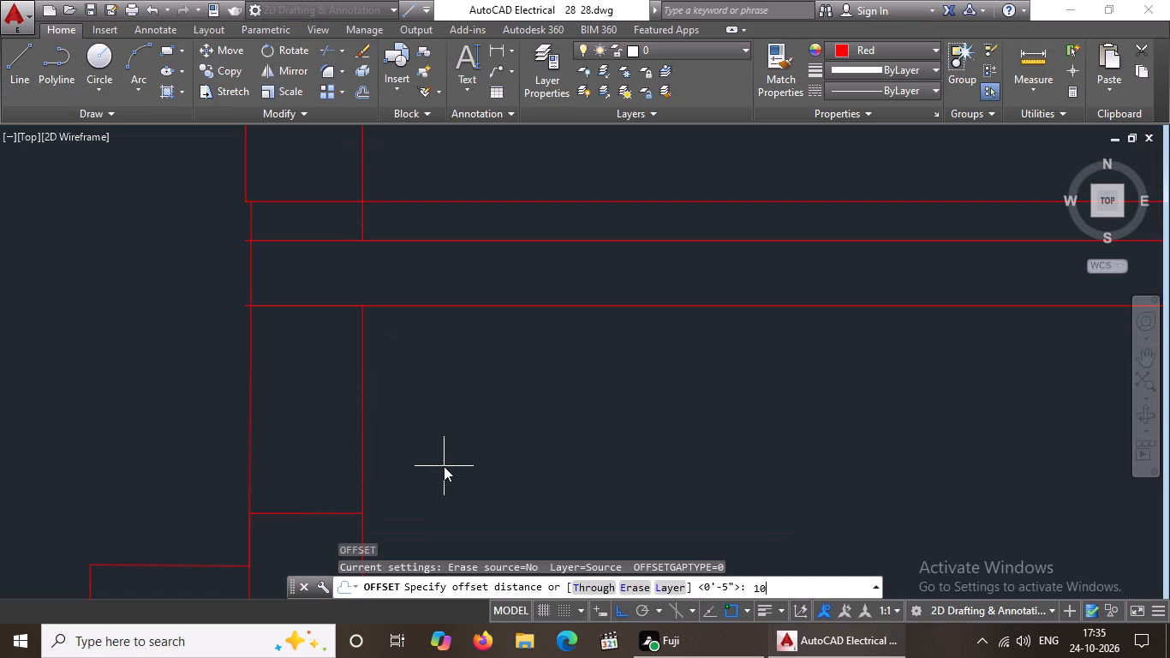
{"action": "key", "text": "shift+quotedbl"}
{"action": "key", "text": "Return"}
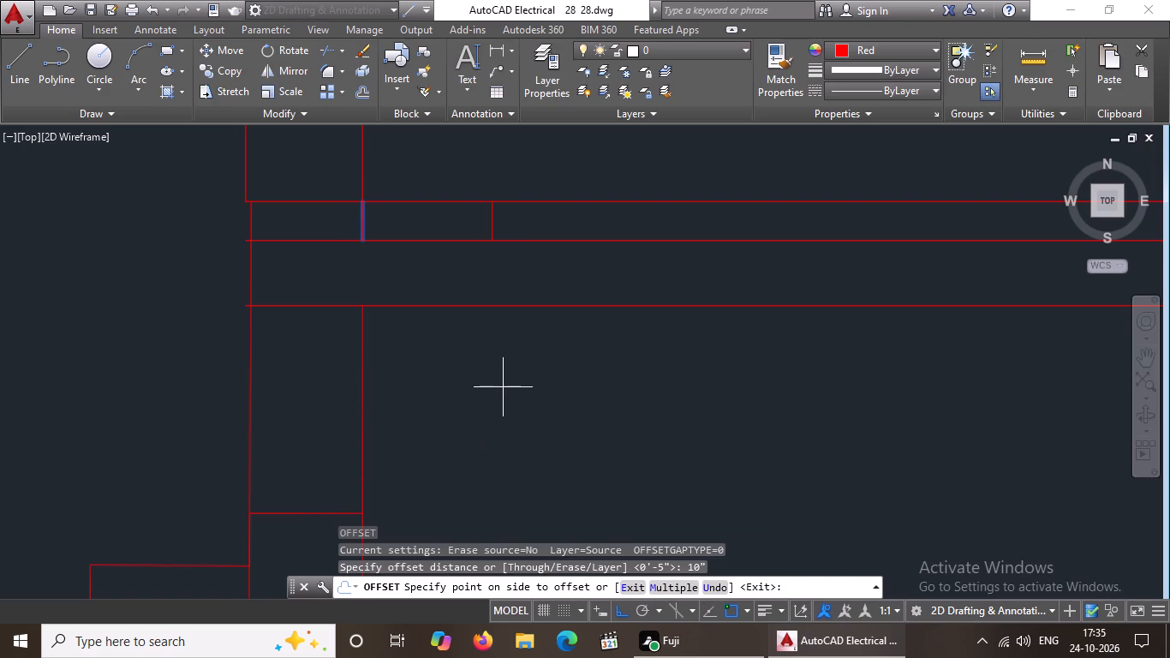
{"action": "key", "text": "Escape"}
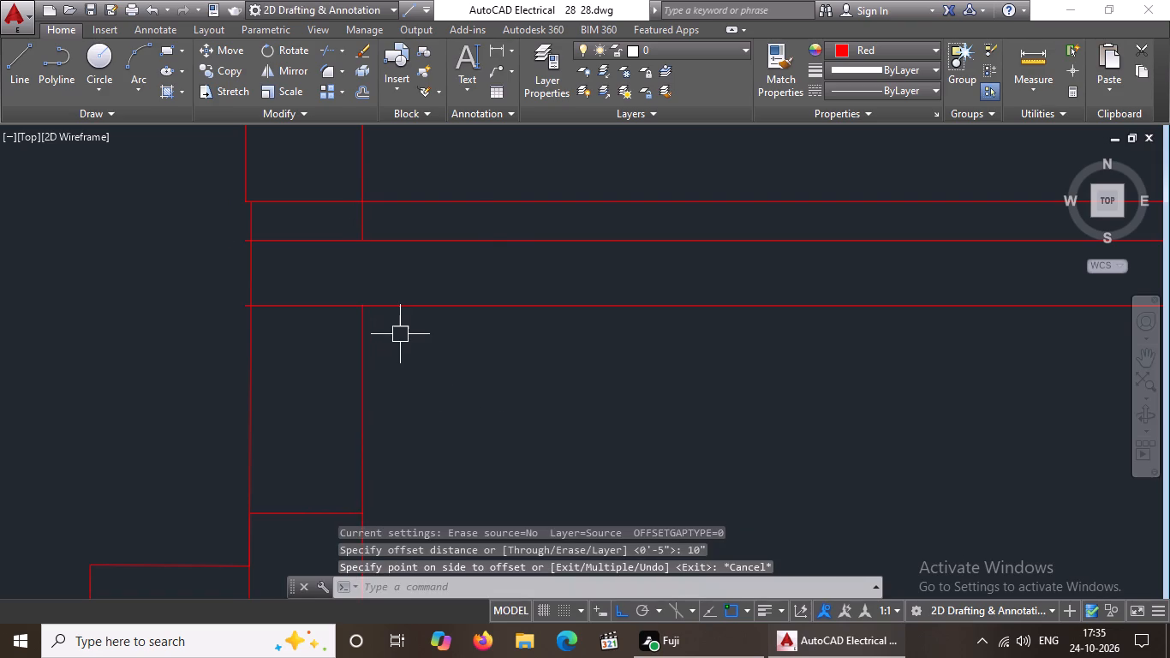
Offset the short vertical line rightward at 1' spacing, adding four dividers up to above the left window's left edge.
{"action": "key", "text": "o"}
{"action": "key", "text": "Return"}
{"action": "type", "text": "1'"}
{"action": "key", "text": "Return"}
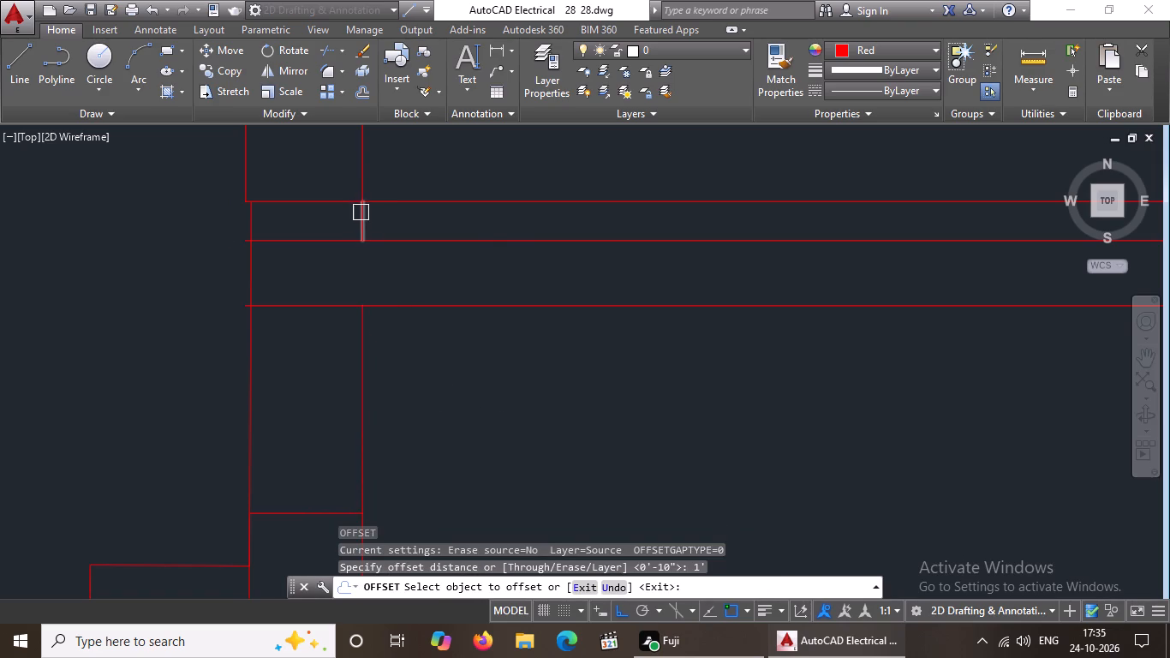
{"action": "left_click", "coordinate": [361, 212]}
{"action": "left_click", "coordinate": [498, 218]}
{"action": "left_click_drag", "start_coordinate": [514, 217], "coordinate": [529, 217]}
{"action": "left_click", "coordinate": [600, 218]}
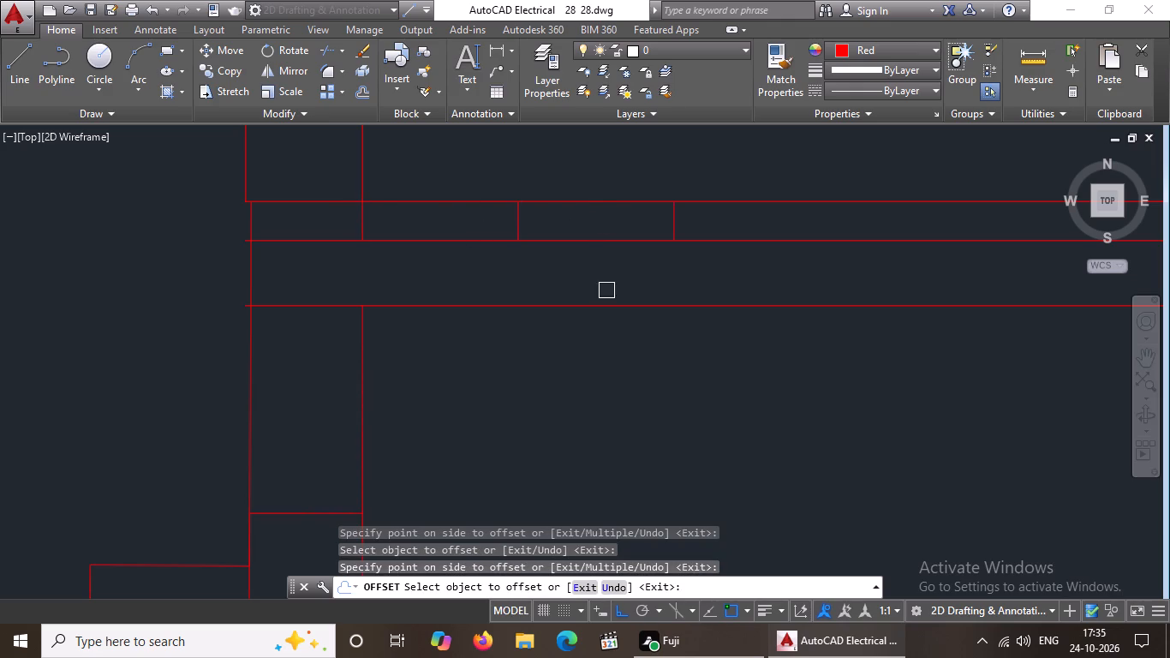
{"action": "scroll", "coordinate": [629, 301], "scroll_direction": "down", "scroll_amount": 4}
{"action": "scroll", "coordinate": [858, 267], "scroll_direction": "up", "scroll_amount": 3}
{"action": "scroll", "coordinate": [125, 300], "scroll_direction": "down", "scroll_amount": 2}
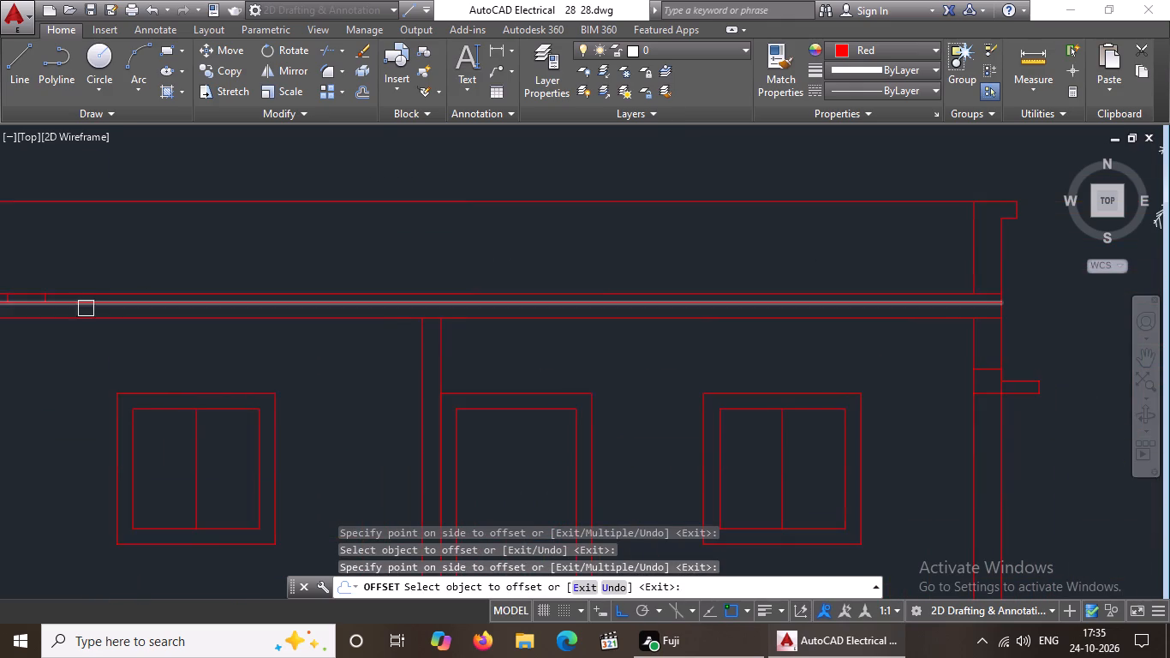
{"action": "scroll", "coordinate": [83, 301], "scroll_direction": "down", "scroll_amount": 3}
{"action": "scroll", "coordinate": [62, 298], "scroll_direction": "up", "scroll_amount": 6}
{"action": "left_click", "coordinate": [179, 338]}
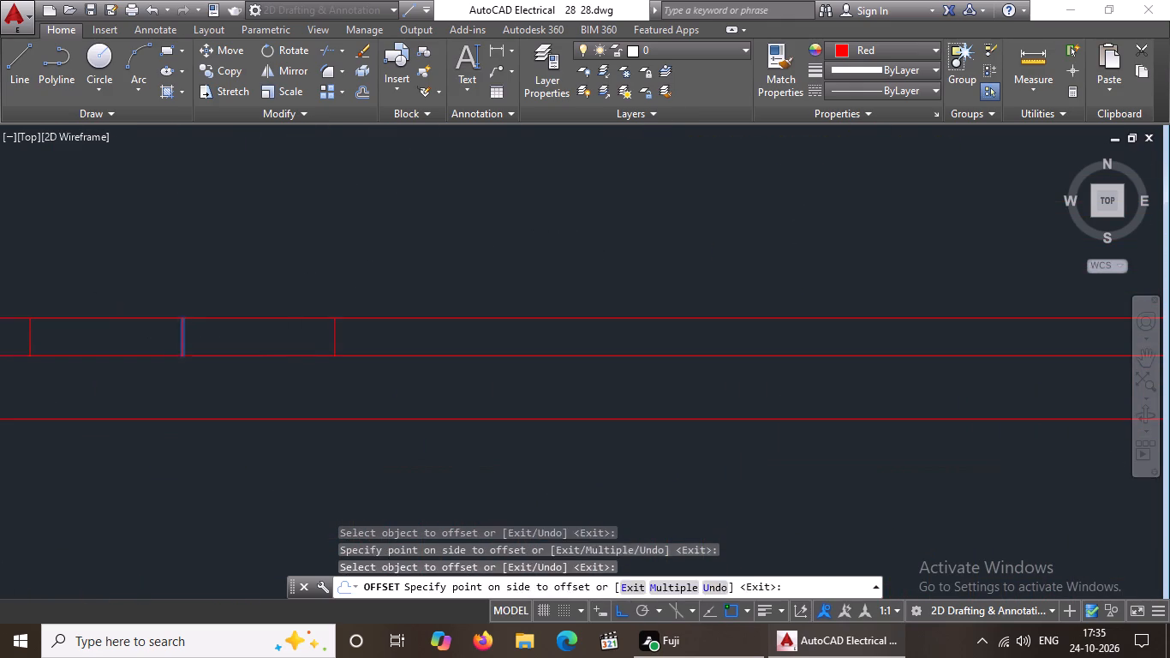
{"action": "left_click", "coordinate": [300, 353]}
{"action": "left_click", "coordinate": [337, 338]}
{"action": "left_click", "coordinate": [461, 337]}
Continue the 1' divider offsets along the layer above the roof slab until they align with the middle wall's left face.
{"action": "scroll", "coordinate": [492, 343], "scroll_direction": "down", "scroll_amount": 3}
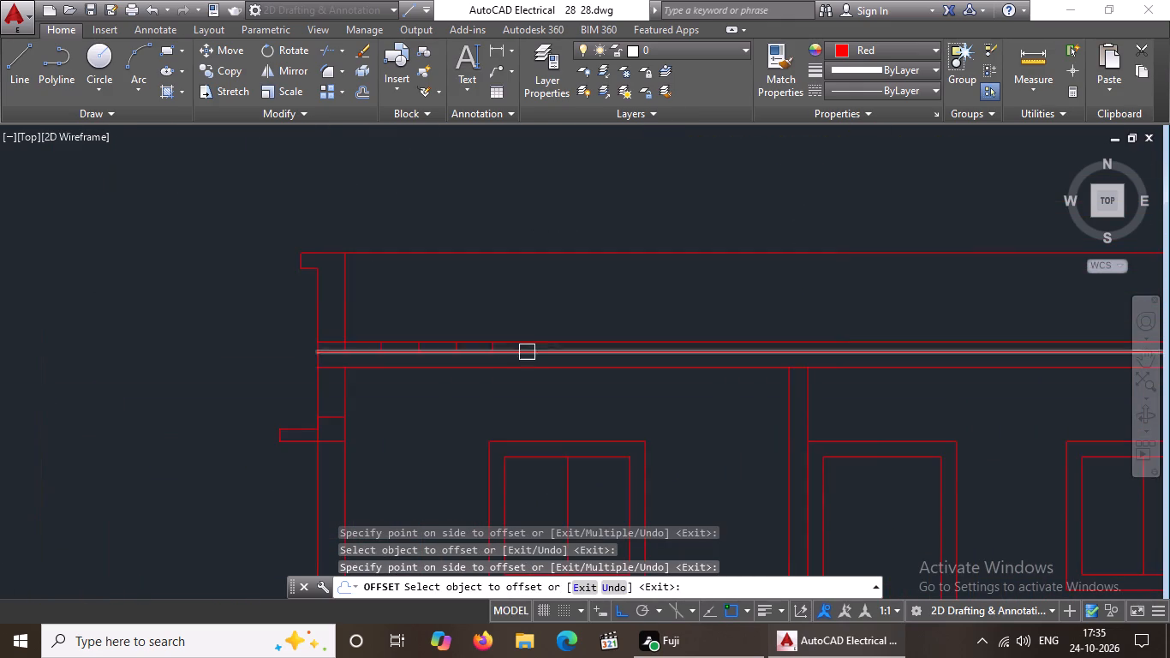
{"action": "scroll", "coordinate": [527, 351], "scroll_direction": "up", "scroll_amount": 3}
{"action": "left_click", "coordinate": [383, 331]}
{"action": "left_click", "coordinate": [450, 326]}
{"action": "left_click_drag", "start_coordinate": [527, 329], "coordinate": [532, 329]}
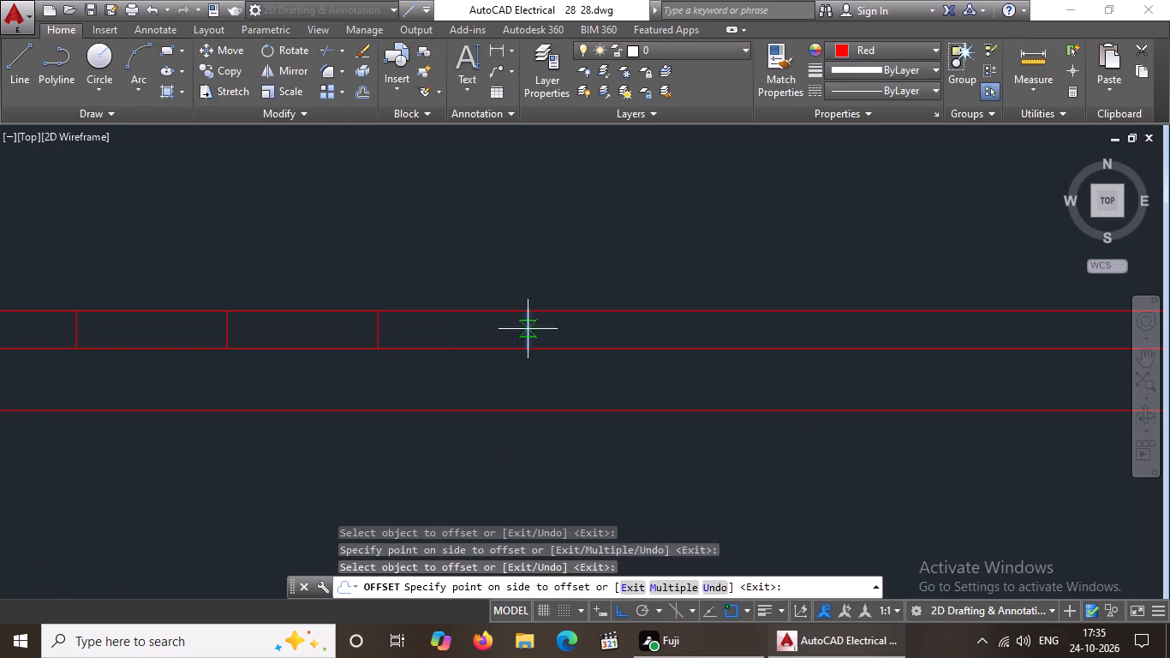
{"action": "left_click_drag", "start_coordinate": [532, 329], "coordinate": [544, 329]}
{"action": "left_click", "coordinate": [612, 332]}
{"action": "left_click_drag", "start_coordinate": [677, 332], "coordinate": [685, 329]}
{"action": "left_click", "coordinate": [759, 325]}
{"action": "scroll", "coordinate": [765, 328], "scroll_direction": "down", "scroll_amount": 3}
{"action": "scroll", "coordinate": [892, 329], "scroll_direction": "up", "scroll_amount": 3}
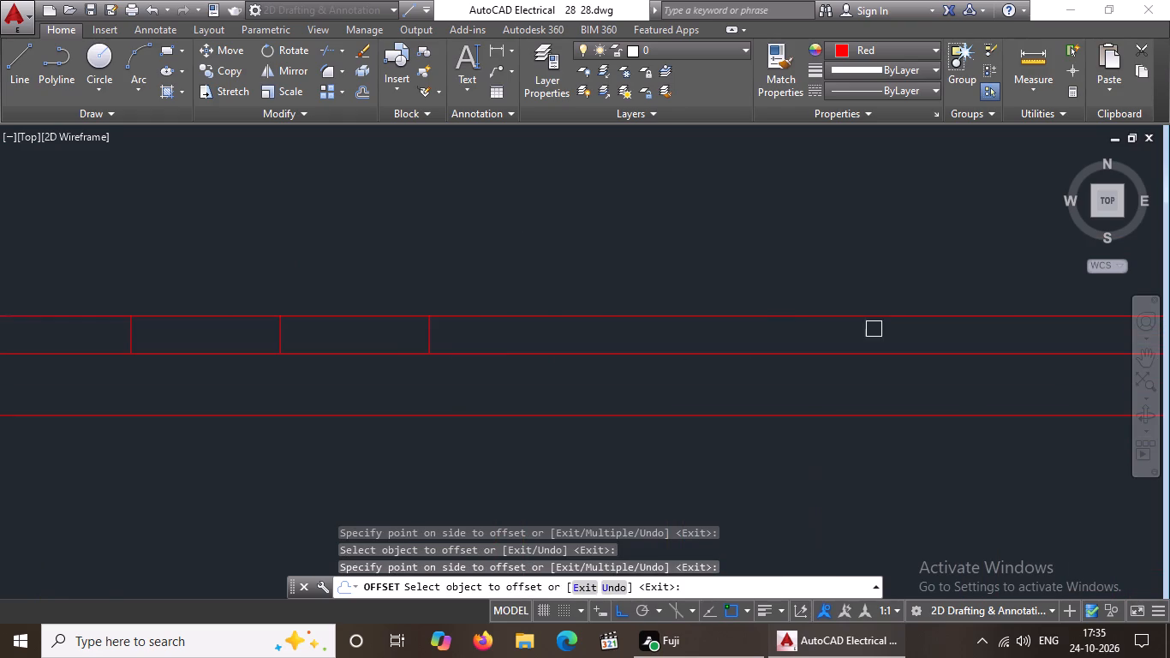
{"action": "left_click_drag", "start_coordinate": [431, 337], "coordinate": [450, 336]}
{"action": "left_click", "coordinate": [557, 347]}
{"action": "left_click", "coordinate": [576, 338]}
{"action": "left_click", "coordinate": [641, 332]}
{"action": "scroll", "coordinate": [686, 320], "scroll_direction": "down", "scroll_amount": 3}
{"action": "scroll", "coordinate": [807, 332], "scroll_direction": "up", "scroll_amount": 3}
{"action": "left_click_drag", "start_coordinate": [361, 298], "coordinate": [378, 298]}
{"action": "left_click", "coordinate": [460, 304]}
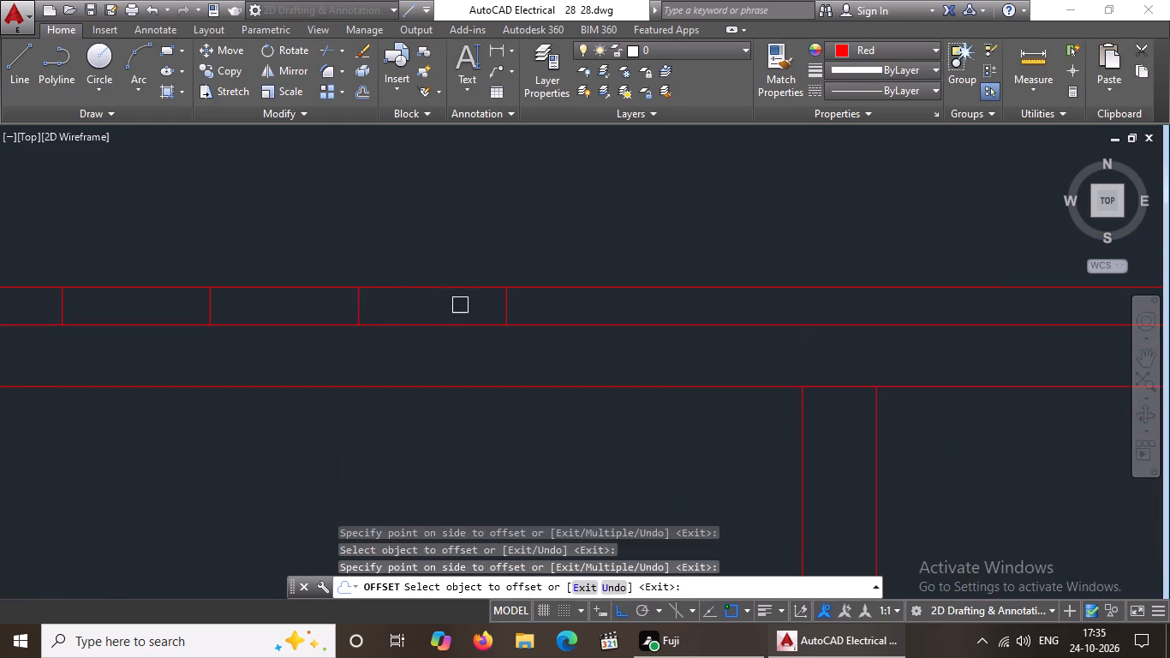
{"action": "left_click_drag", "start_coordinate": [508, 307], "coordinate": [674, 307]}
{"action": "left_click", "coordinate": [674, 307]}
{"action": "left_click_drag", "start_coordinate": [652, 314], "coordinate": [678, 308]}
{"action": "left_click", "coordinate": [738, 302]}
Offset seven more dividers at 1' spacing from the middle wall to just before the right window's left edge.
{"action": "scroll", "coordinate": [738, 309], "scroll_direction": "down", "scroll_amount": 4}
{"action": "scroll", "coordinate": [804, 325], "scroll_direction": "up", "scroll_amount": 3}
{"action": "scroll", "coordinate": [561, 324], "scroll_direction": "up", "scroll_amount": 1}
{"action": "left_click_drag", "start_coordinate": [551, 314], "coordinate": [554, 313]}
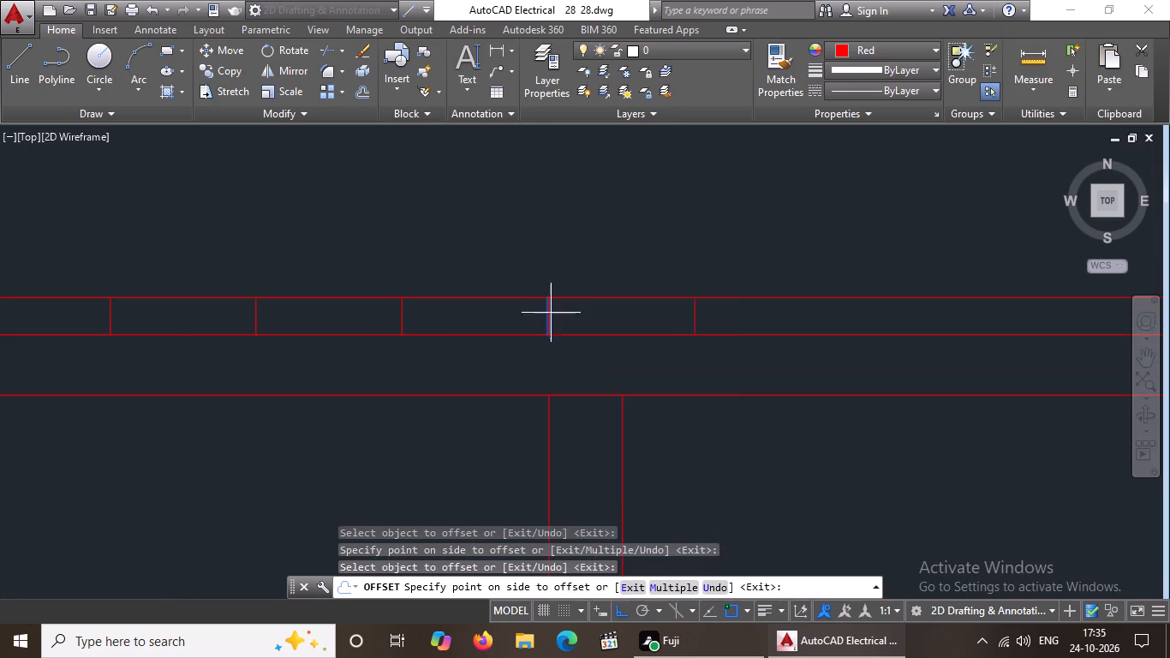
{"action": "left_click_drag", "start_coordinate": [554, 313], "coordinate": [559, 313]}
{"action": "left_click", "coordinate": [629, 312]}
{"action": "left_click", "coordinate": [695, 313]}
{"action": "left_click", "coordinate": [789, 313]}
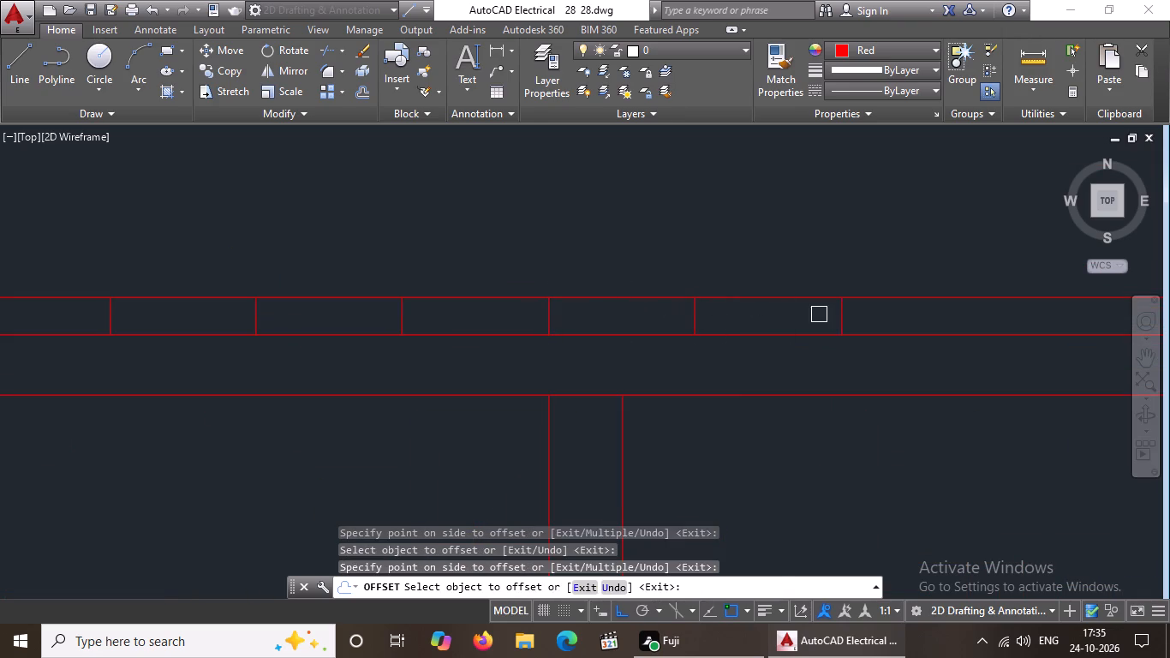
{"action": "left_click", "coordinate": [841, 314]}
{"action": "left_click", "coordinate": [955, 316]}
{"action": "scroll", "coordinate": [863, 338], "scroll_direction": "down", "scroll_amount": 3}
{"action": "scroll", "coordinate": [954, 362], "scroll_direction": "up", "scroll_amount": 3}
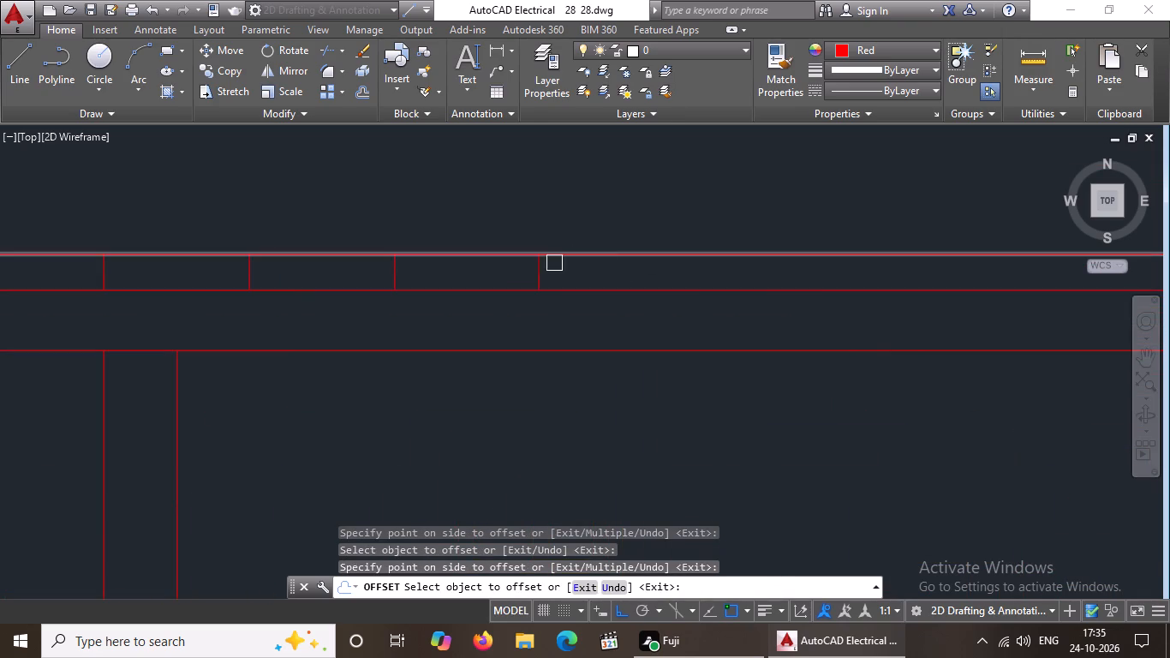
{"action": "left_click_drag", "start_coordinate": [537, 272], "coordinate": [546, 272]}
{"action": "left_click", "coordinate": [640, 278]}
{"action": "left_click_drag", "start_coordinate": [681, 271], "coordinate": [694, 270]}
{"action": "left_click", "coordinate": [766, 270]}
{"action": "scroll", "coordinate": [770, 269], "scroll_direction": "down", "scroll_amount": 5}
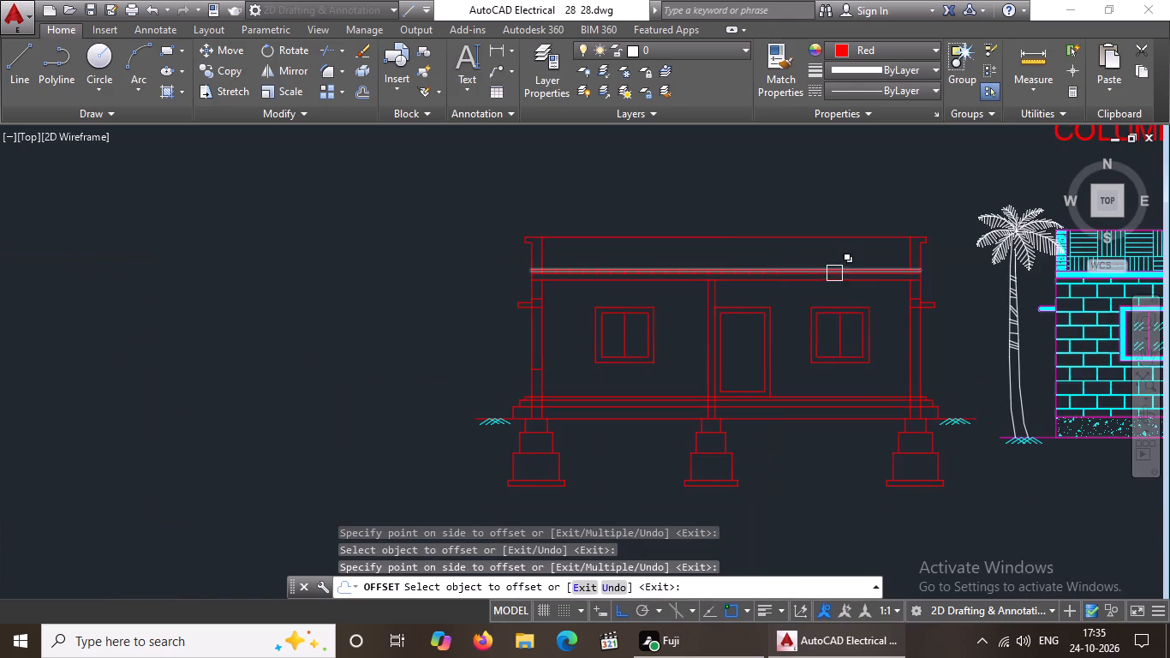
{"action": "scroll", "coordinate": [834, 273], "scroll_direction": "up", "scroll_amount": 3}
{"action": "scroll", "coordinate": [624, 284], "scroll_direction": "up", "scroll_amount": 3}
{"action": "left_click_drag", "start_coordinate": [576, 254], "coordinate": [594, 251]}
{"action": "left_click", "coordinate": [708, 248]}
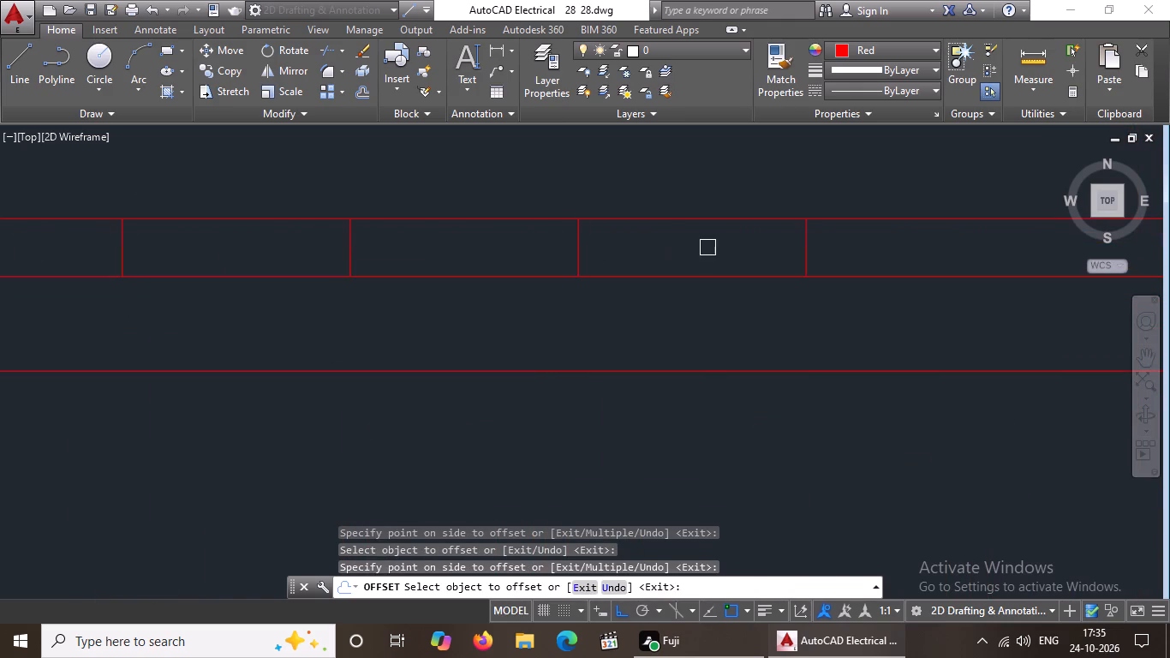
{"action": "left_click_drag", "start_coordinate": [801, 260], "coordinate": [809, 258]}
{"action": "left_click", "coordinate": [858, 250]}
Offset eight more dividers at 1' spacing so the divided layer above the slab extends over the right wall.
{"action": "scroll", "coordinate": [860, 251], "scroll_direction": "down", "scroll_amount": 5}
{"action": "scroll", "coordinate": [952, 258], "scroll_direction": "up", "scroll_amount": 3}
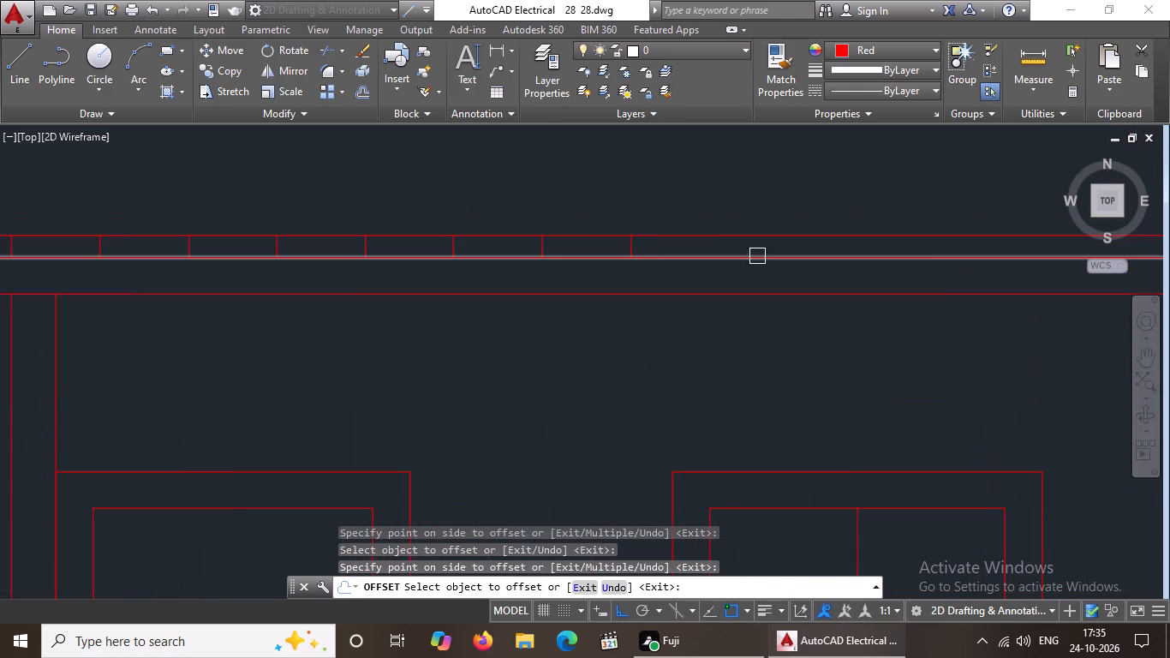
{"action": "scroll", "coordinate": [623, 242], "scroll_direction": "up", "scroll_amount": 2}
{"action": "left_click", "coordinate": [640, 248]}
{"action": "left_click", "coordinate": [726, 249]}
{"action": "left_click_drag", "start_coordinate": [866, 244], "coordinate": [890, 244]}
{"action": "left_click", "coordinate": [935, 245]}
{"action": "scroll", "coordinate": [936, 245], "scroll_direction": "down", "scroll_amount": 4}
{"action": "scroll", "coordinate": [1020, 238], "scroll_direction": "up", "scroll_amount": 3}
{"action": "left_click_drag", "start_coordinate": [755, 302], "coordinate": [763, 298]}
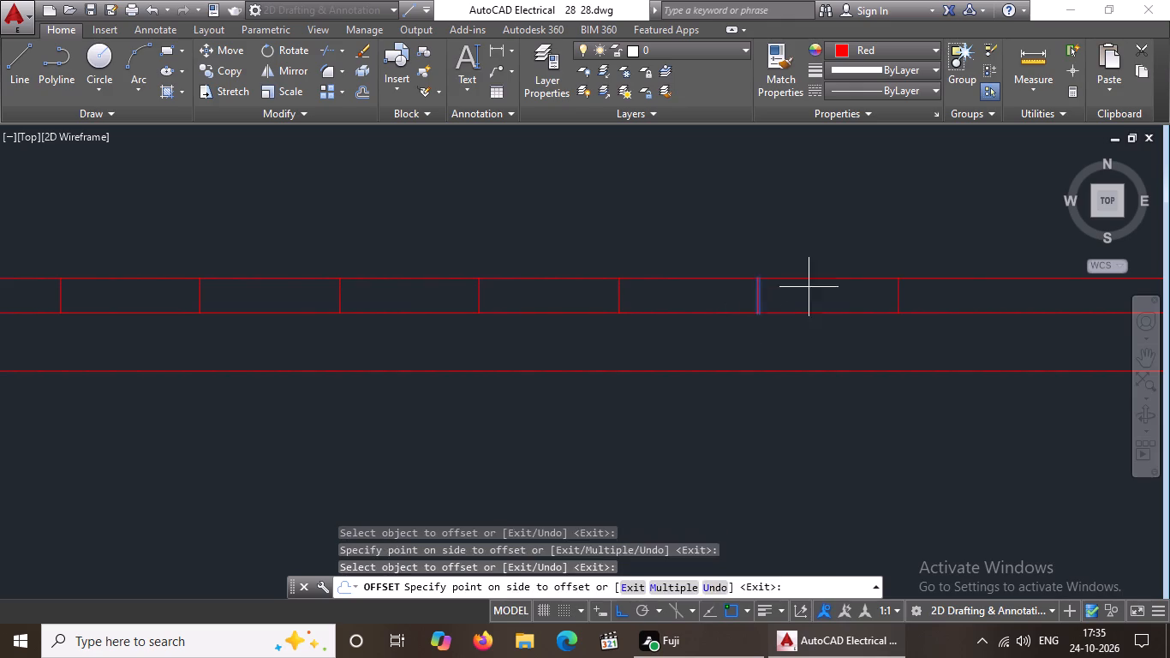
{"action": "left_click", "coordinate": [821, 285]}
{"action": "left_click_drag", "start_coordinate": [901, 303], "coordinate": [915, 297]}
{"action": "left_click", "coordinate": [972, 292]}
{"action": "scroll", "coordinate": [953, 299], "scroll_direction": "down", "scroll_amount": 3}
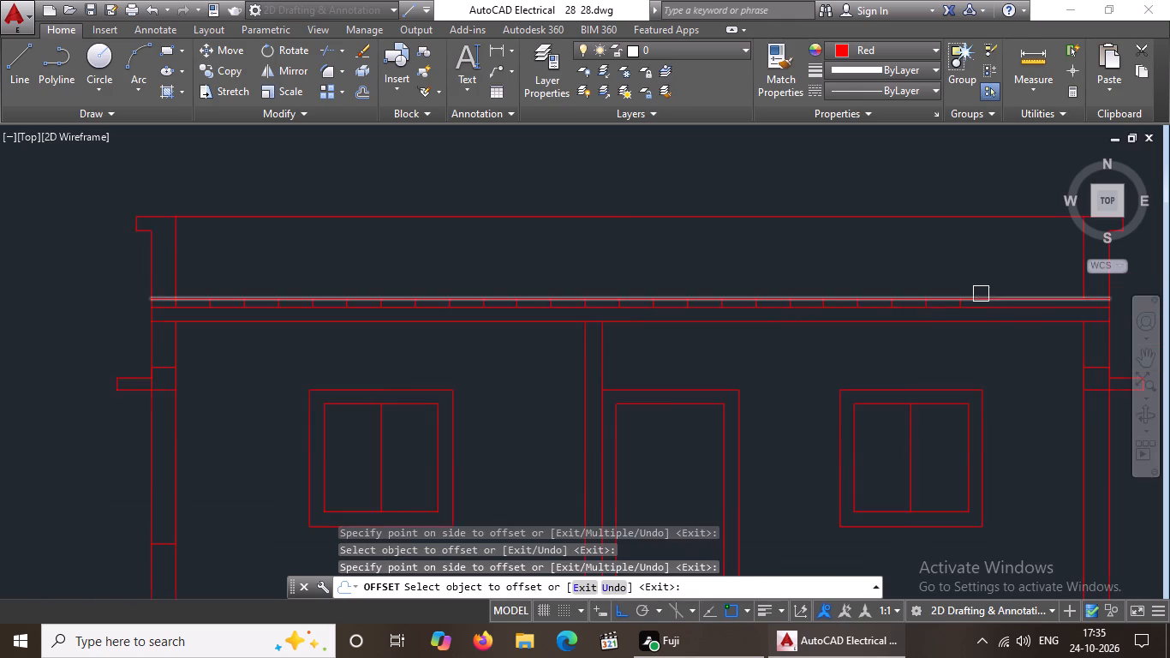
{"action": "scroll", "coordinate": [998, 297], "scroll_direction": "up", "scroll_amount": 4}
{"action": "left_click", "coordinate": [728, 340]}
{"action": "left_click", "coordinate": [888, 331]}
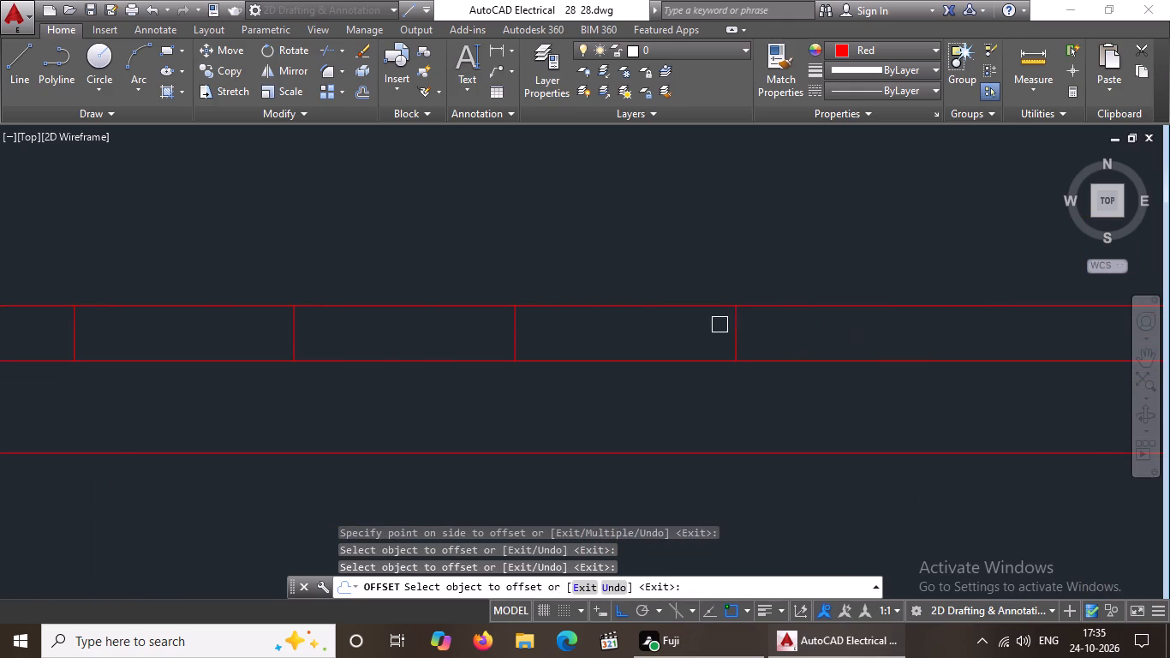
{"action": "left_click", "coordinate": [743, 325]}
{"action": "left_click", "coordinate": [907, 320]}
{"action": "left_click_drag", "start_coordinate": [960, 327], "coordinate": [969, 326]}
{"action": "left_click_drag", "start_coordinate": [1061, 327], "coordinate": [1065, 338]}
{"action": "scroll", "coordinate": [1059, 340], "scroll_direction": "down", "scroll_amount": 4}
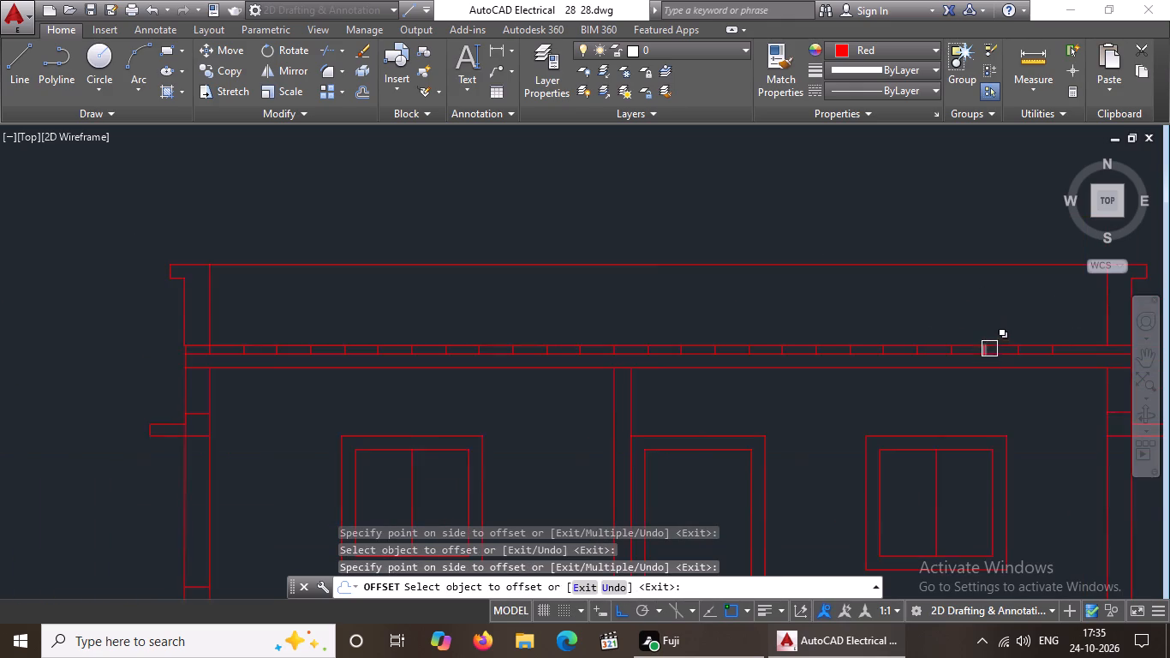
{"action": "scroll", "coordinate": [989, 349], "scroll_direction": "down", "scroll_amount": 2}
{"action": "scroll", "coordinate": [1042, 353], "scroll_direction": "up", "scroll_amount": 4}
{"action": "left_click_drag", "start_coordinate": [837, 331], "coordinate": [846, 329]}
{"action": "left_click", "coordinate": [917, 326]}
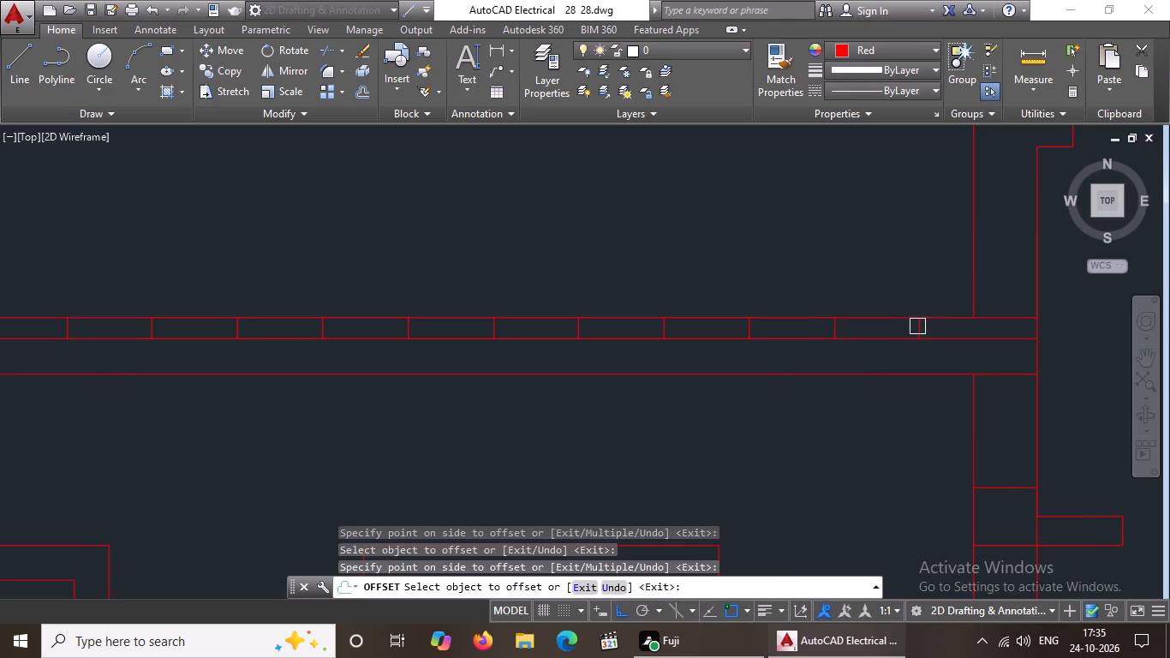
{"action": "scroll", "coordinate": [935, 335], "scroll_direction": "up", "scroll_amount": 3}
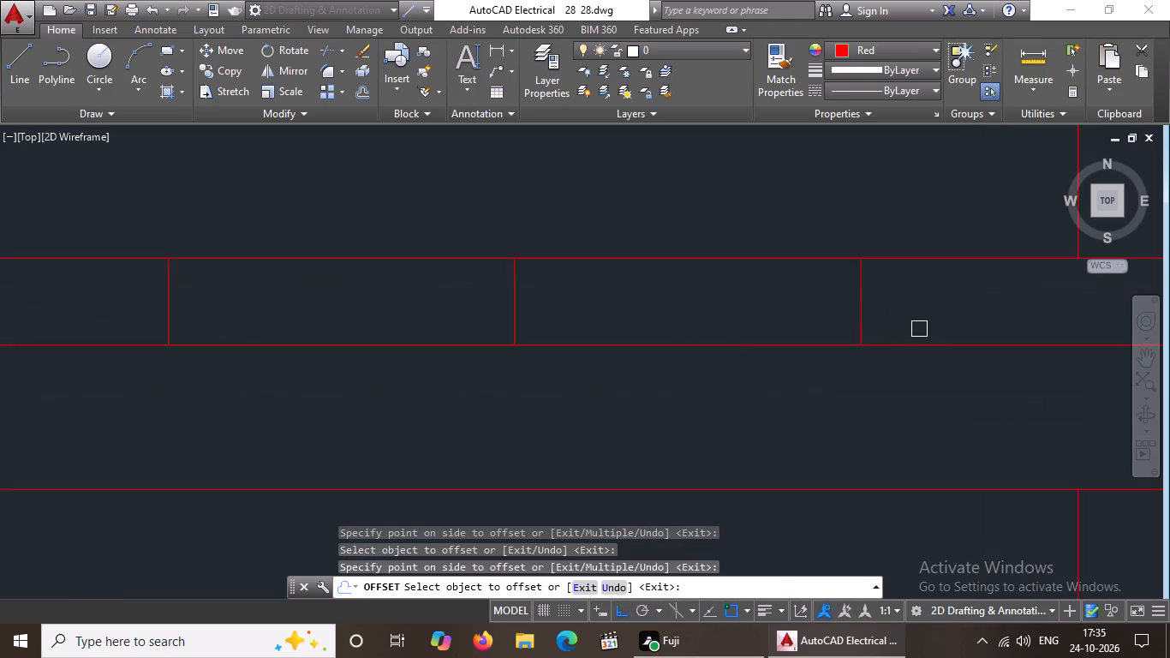
{"action": "left_click", "coordinate": [849, 308]}
{"action": "left_click", "coordinate": [859, 311]}
{"action": "left_click", "coordinate": [956, 312]}
{"action": "scroll", "coordinate": [958, 312], "scroll_direction": "down", "scroll_amount": 3}
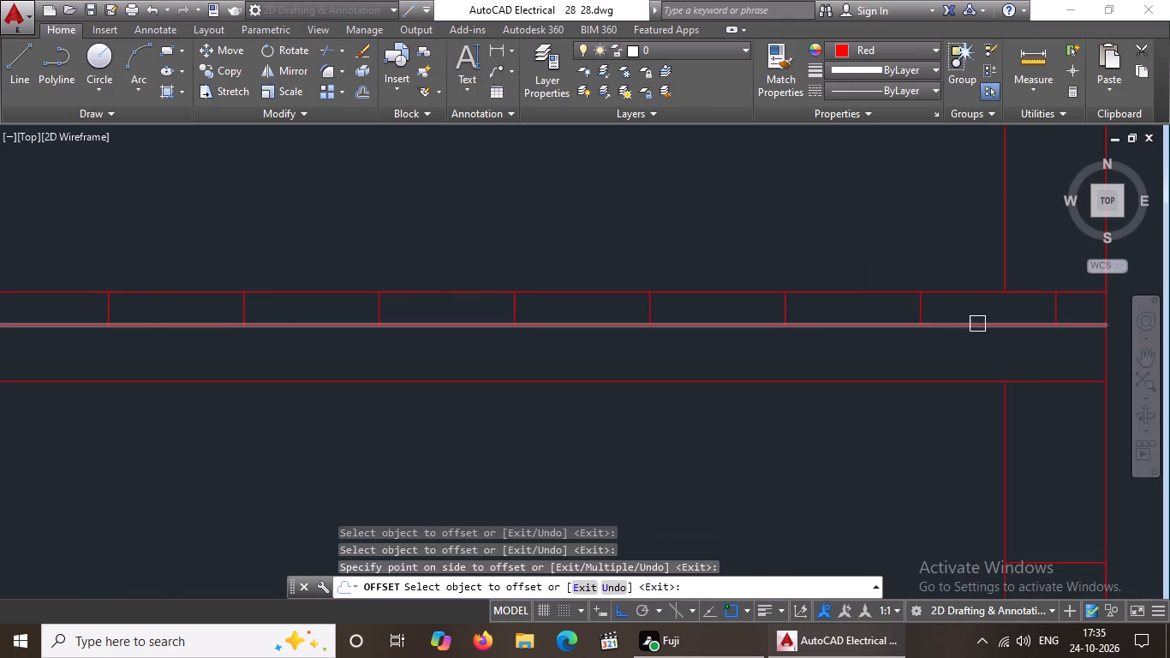
{"action": "scroll", "coordinate": [1044, 328], "scroll_direction": "down", "scroll_amount": 2}
{"action": "key", "text": "Escape"}
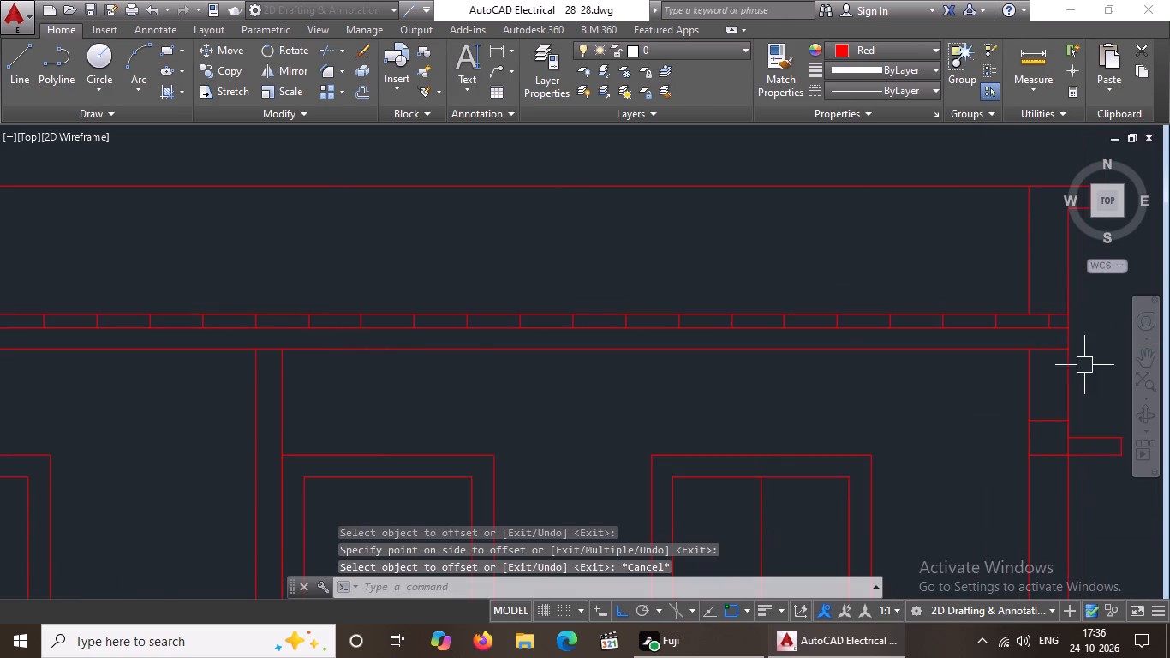
{"action": "middle_click_drag", "start_coordinate": [1077, 346], "coordinate": [1002, 351]}
{"action": "scroll", "coordinate": [993, 352], "scroll_direction": "down", "scroll_amount": 1}
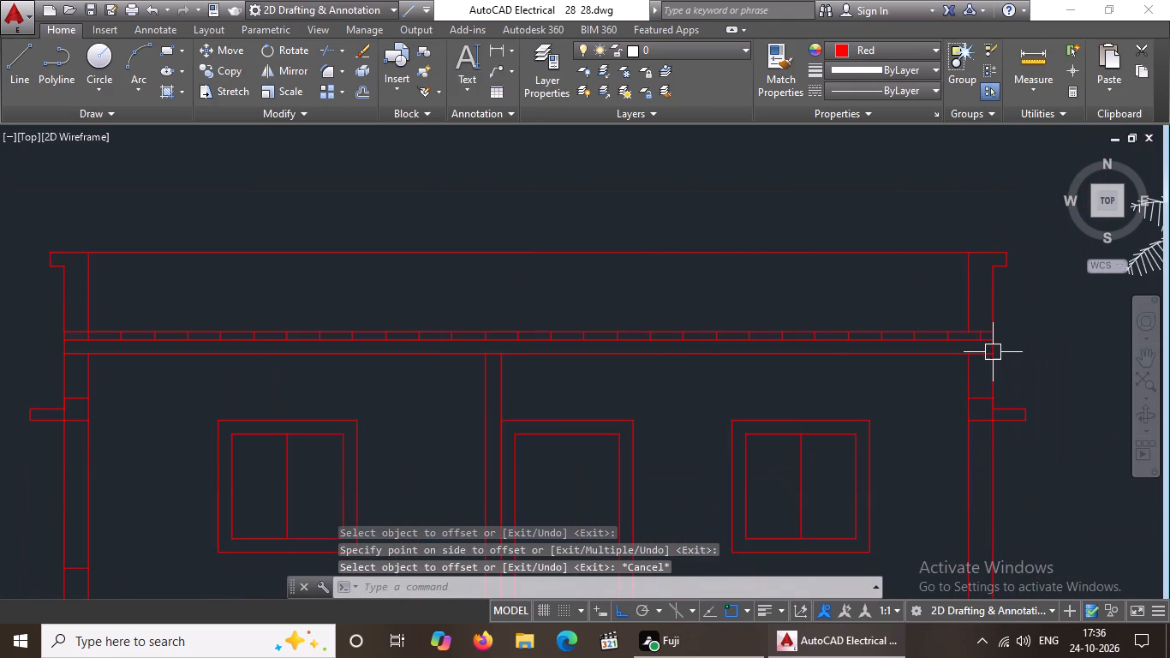
Move the last divider above the roof slab to align with the right parapet's inner face.
{"action": "scroll", "coordinate": [996, 350], "scroll_direction": "up", "scroll_amount": 3}
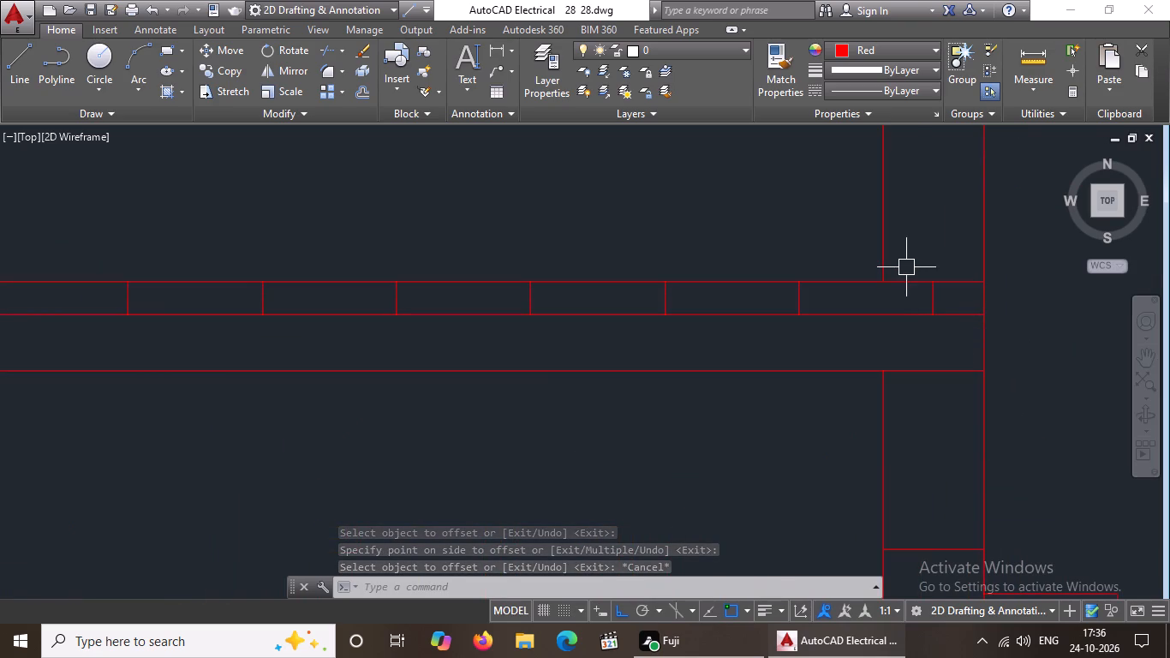
{"action": "left_click", "coordinate": [906, 266]}
{"action": "left_click", "coordinate": [949, 328]}
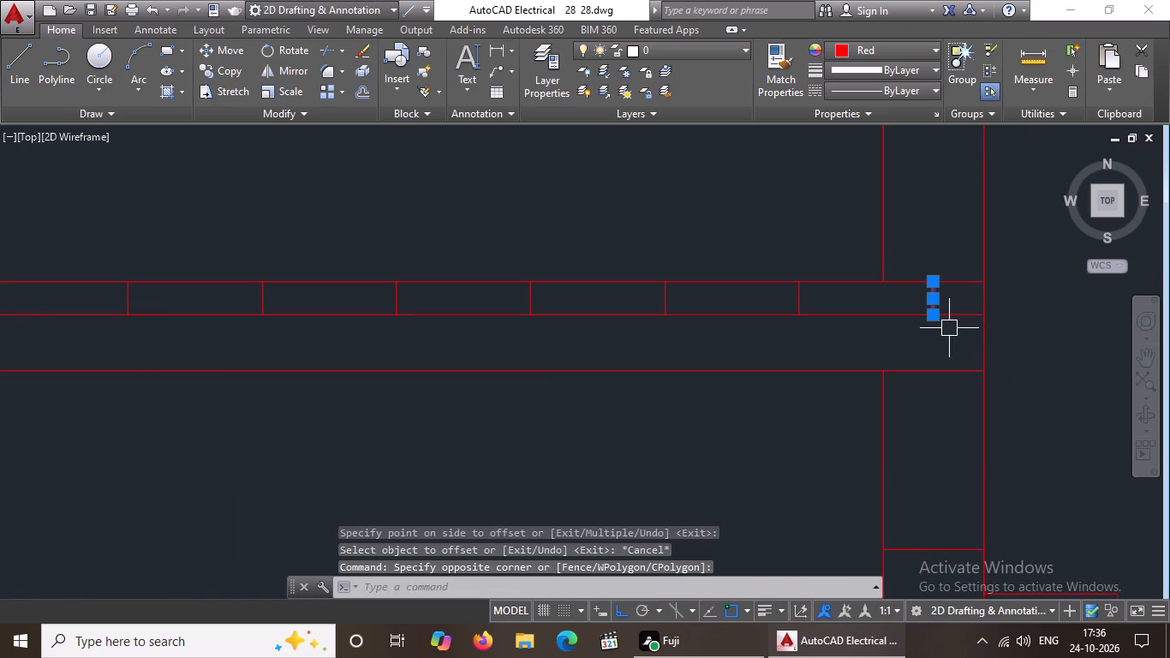
{"action": "left_click", "coordinate": [232, 52]}
{"action": "scroll", "coordinate": [949, 293], "scroll_direction": "up", "scroll_amount": 2}
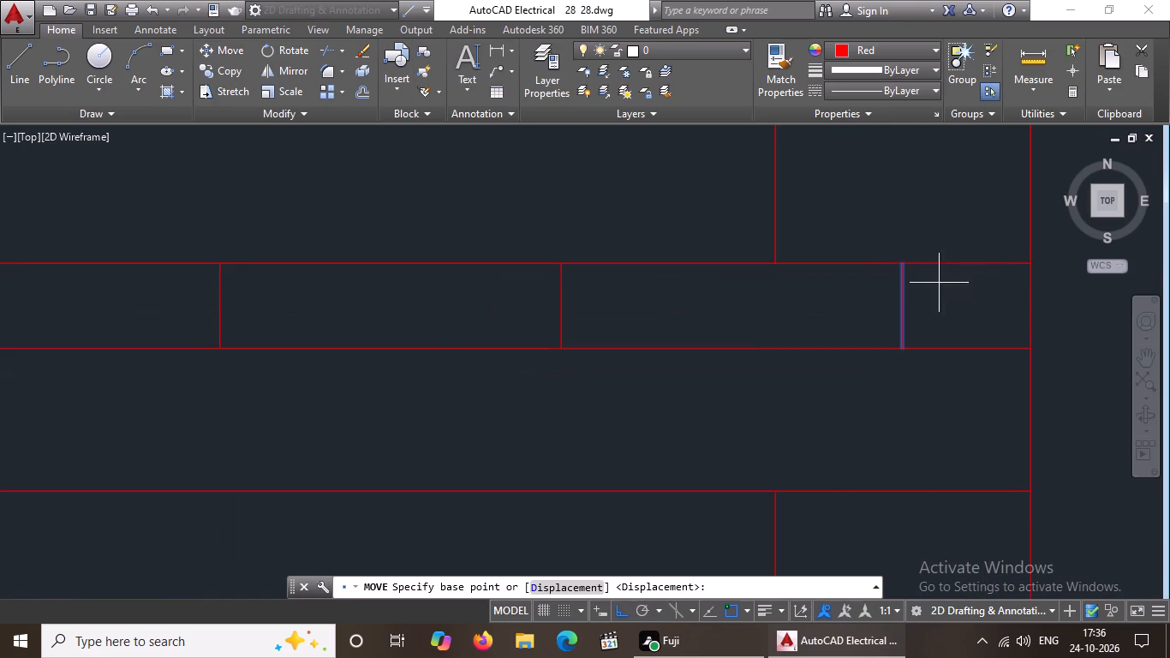
{"action": "left_click", "coordinate": [901, 262]}
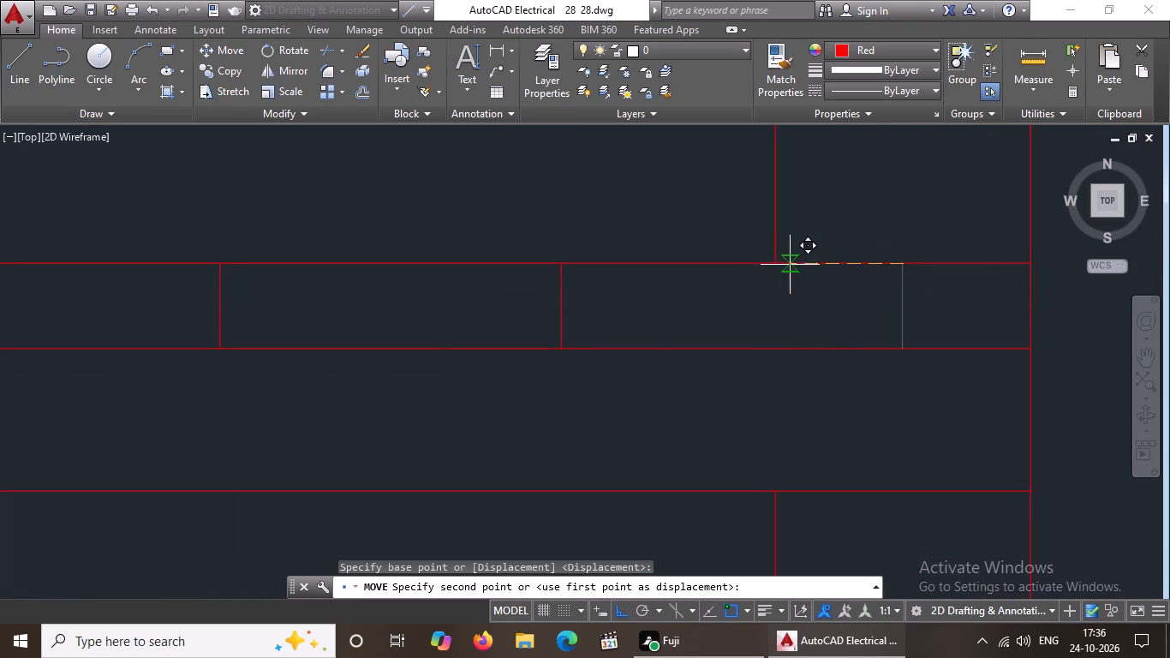
{"action": "left_click", "coordinate": [778, 262]}
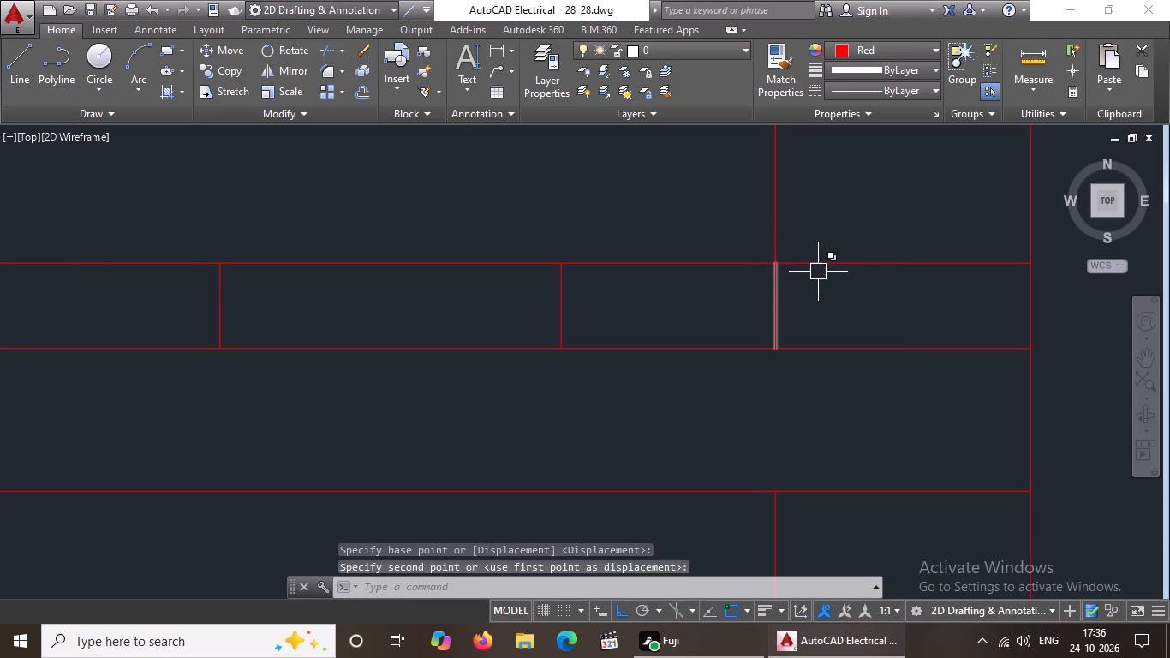
{"action": "scroll", "coordinate": [833, 272], "scroll_direction": "down", "scroll_amount": 3}
{"action": "key", "text": "Escape"}
{"action": "scroll", "coordinate": [861, 281], "scroll_direction": "down", "scroll_amount": 3}
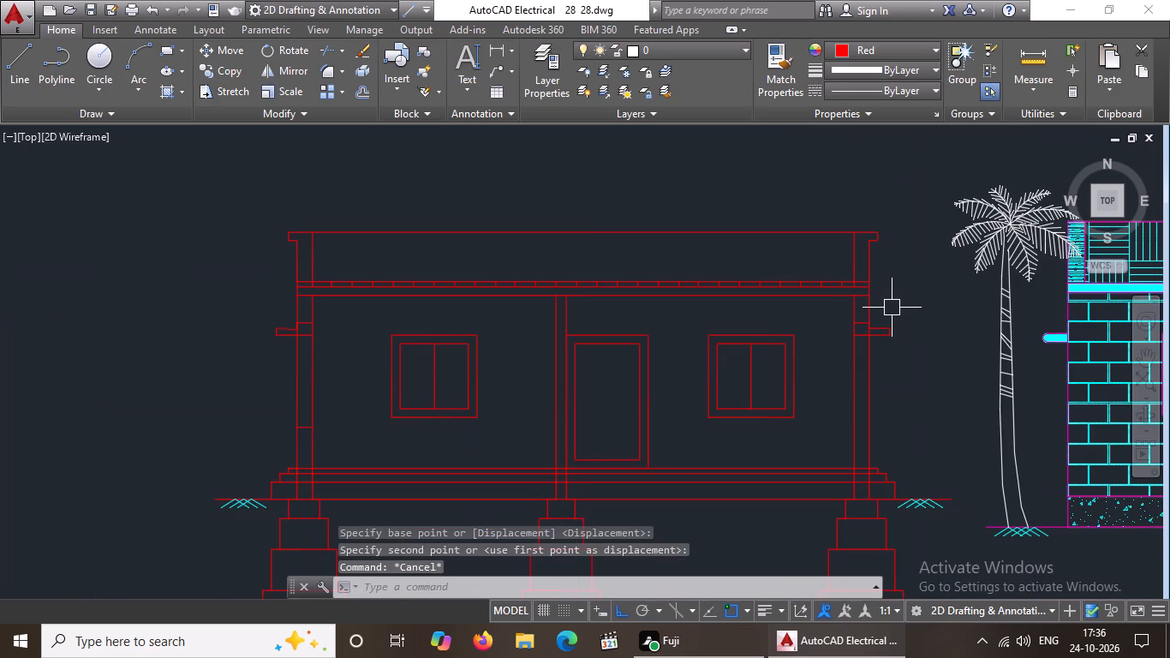
{"action": "key", "text": "Escape"}
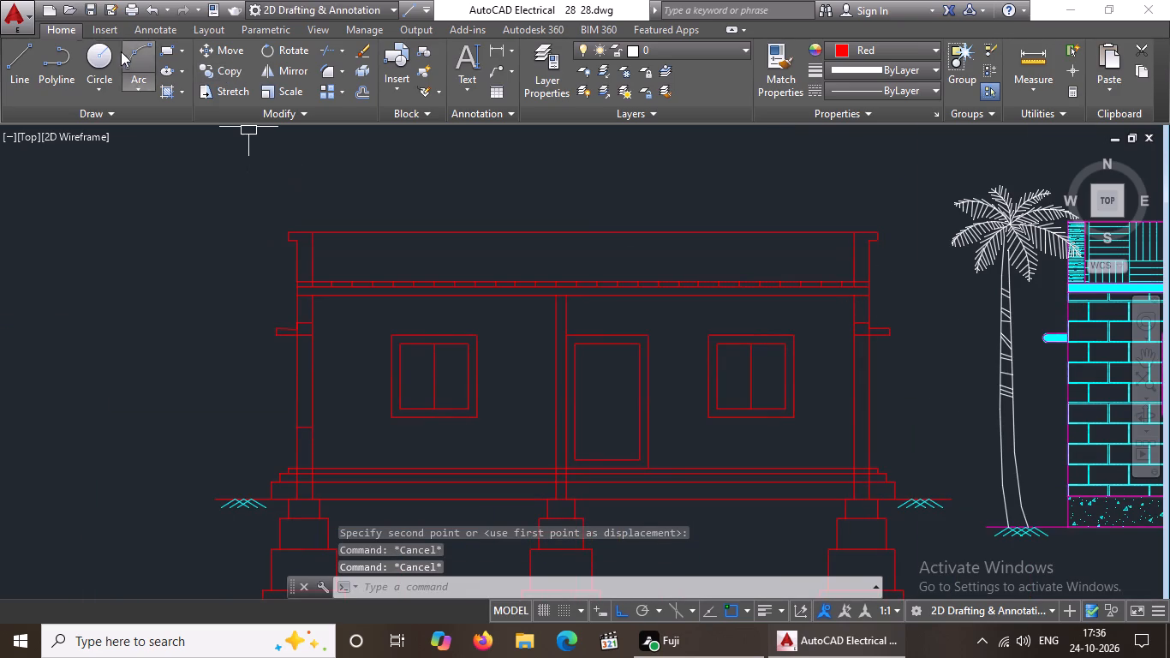
Start a hatch with the ANSI32 pattern and apply it to the left parapet.
{"action": "left_click", "coordinate": [184, 93]}
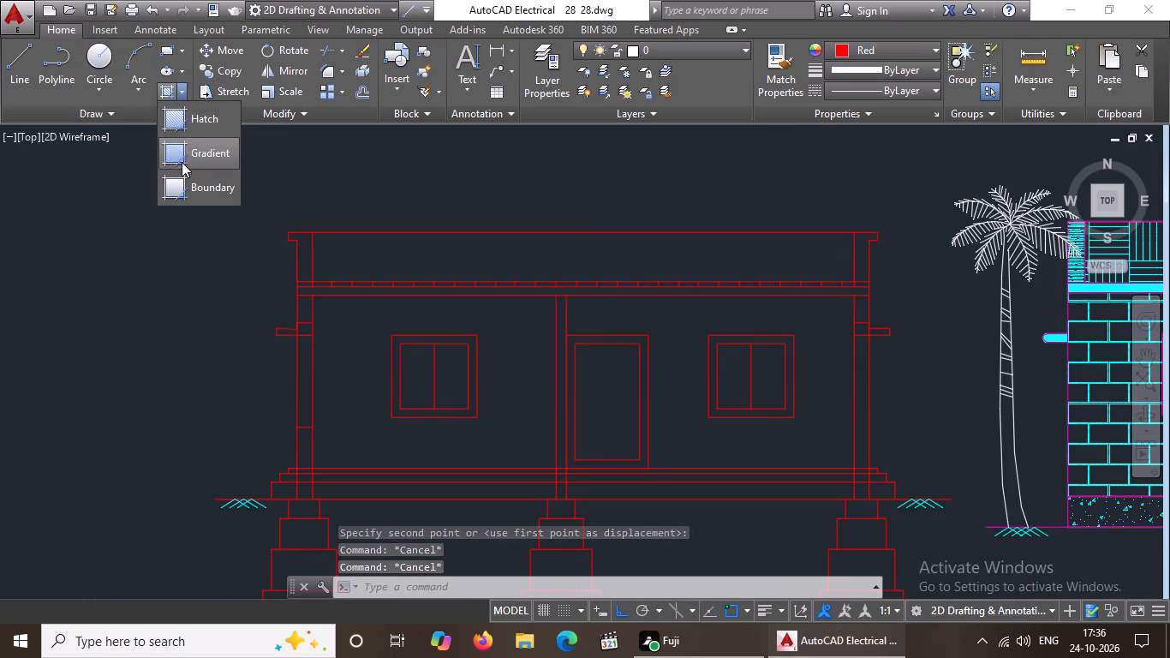
{"action": "left_click", "coordinate": [192, 125]}
{"action": "scroll", "coordinate": [268, 87], "scroll_direction": "up", "scroll_amount": 2}
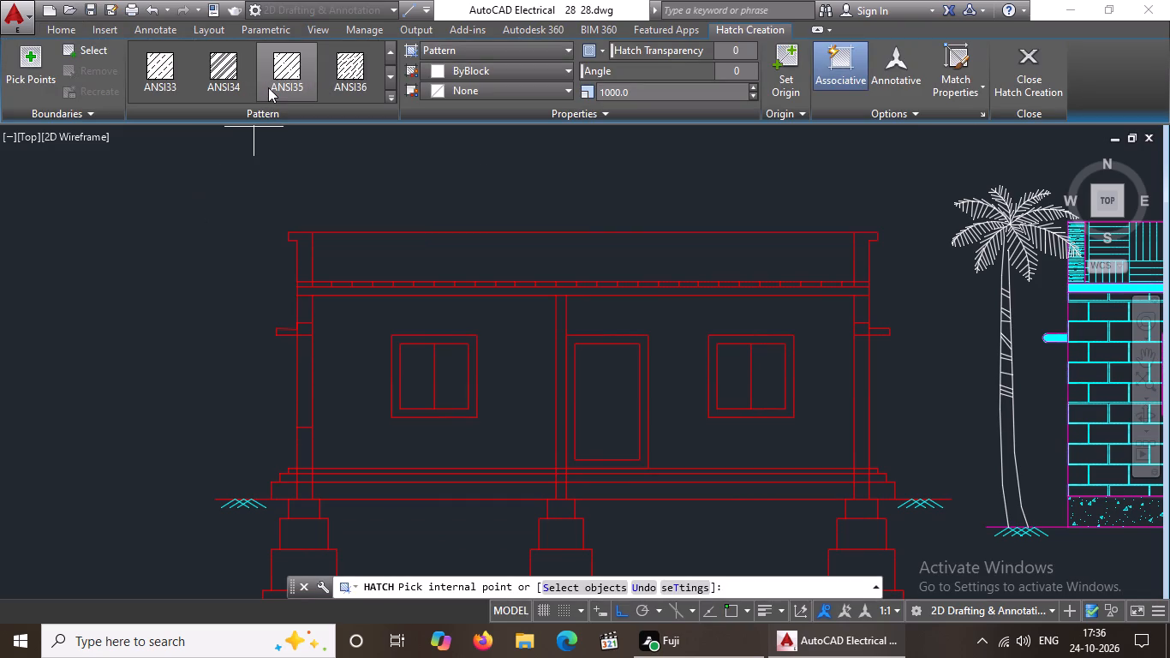
{"action": "scroll", "coordinate": [268, 87], "scroll_direction": "up", "scroll_amount": 2}
{"action": "scroll", "coordinate": [264, 75], "scroll_direction": "down", "scroll_amount": 2}
{"action": "scroll", "coordinate": [262, 71], "scroll_direction": "up", "scroll_amount": 2}
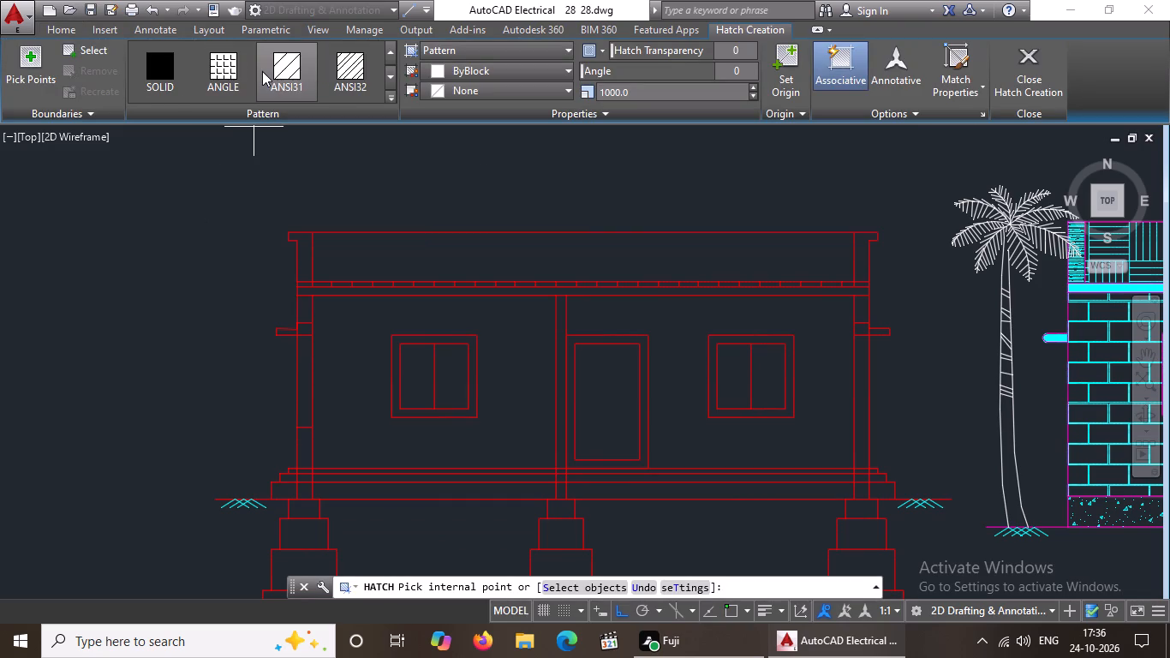
{"action": "scroll", "coordinate": [284, 70], "scroll_direction": "up", "scroll_amount": 3}
{"action": "left_click", "coordinate": [351, 65]}
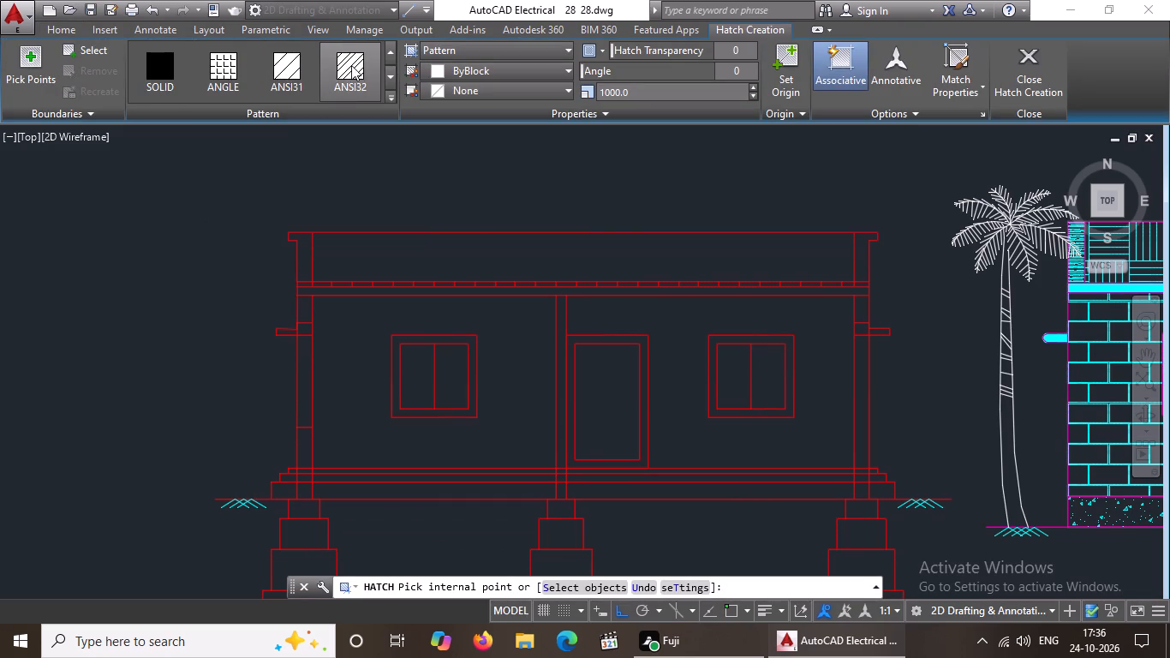
{"action": "scroll", "coordinate": [305, 248], "scroll_direction": "up", "scroll_amount": 2}
{"action": "left_click", "coordinate": [303, 248]}
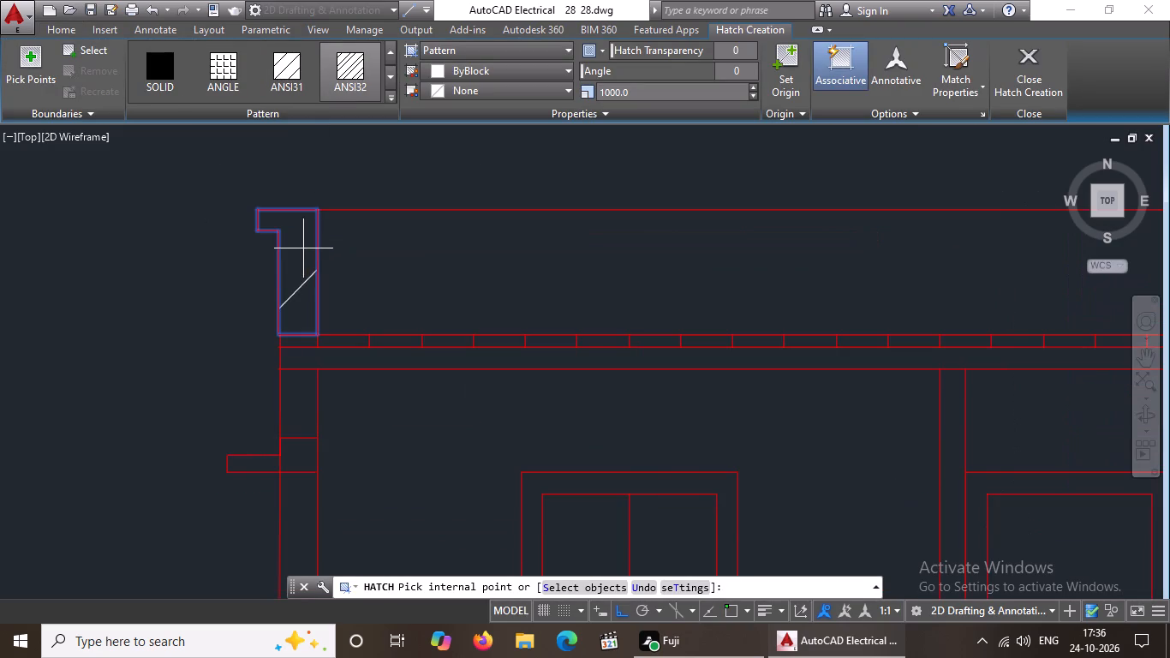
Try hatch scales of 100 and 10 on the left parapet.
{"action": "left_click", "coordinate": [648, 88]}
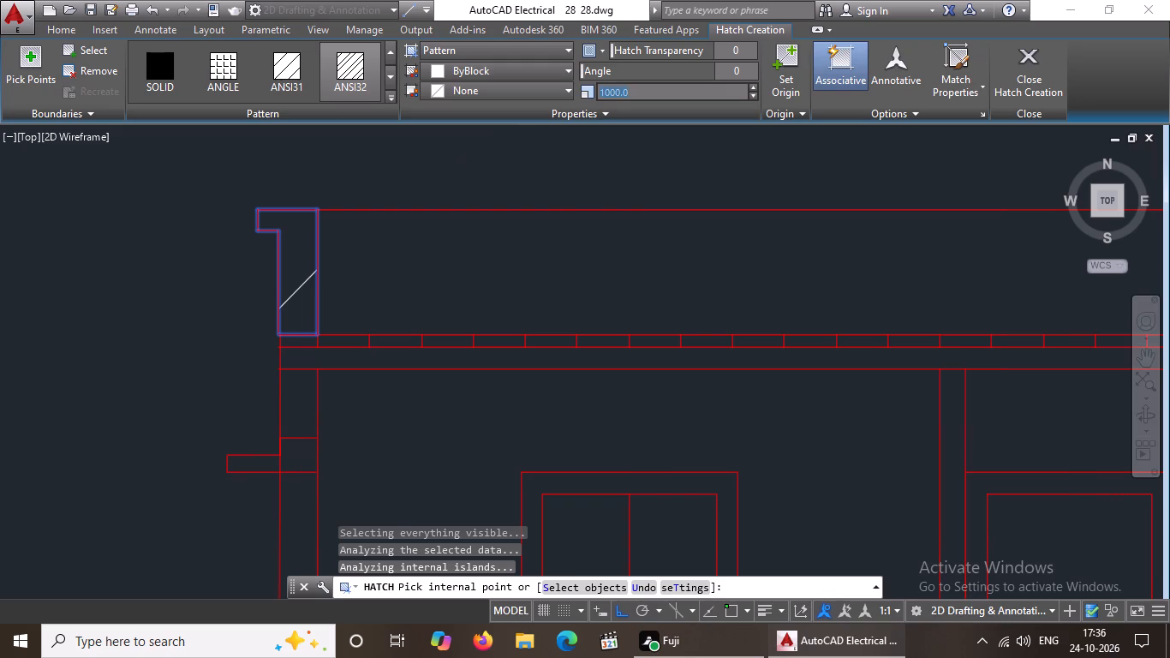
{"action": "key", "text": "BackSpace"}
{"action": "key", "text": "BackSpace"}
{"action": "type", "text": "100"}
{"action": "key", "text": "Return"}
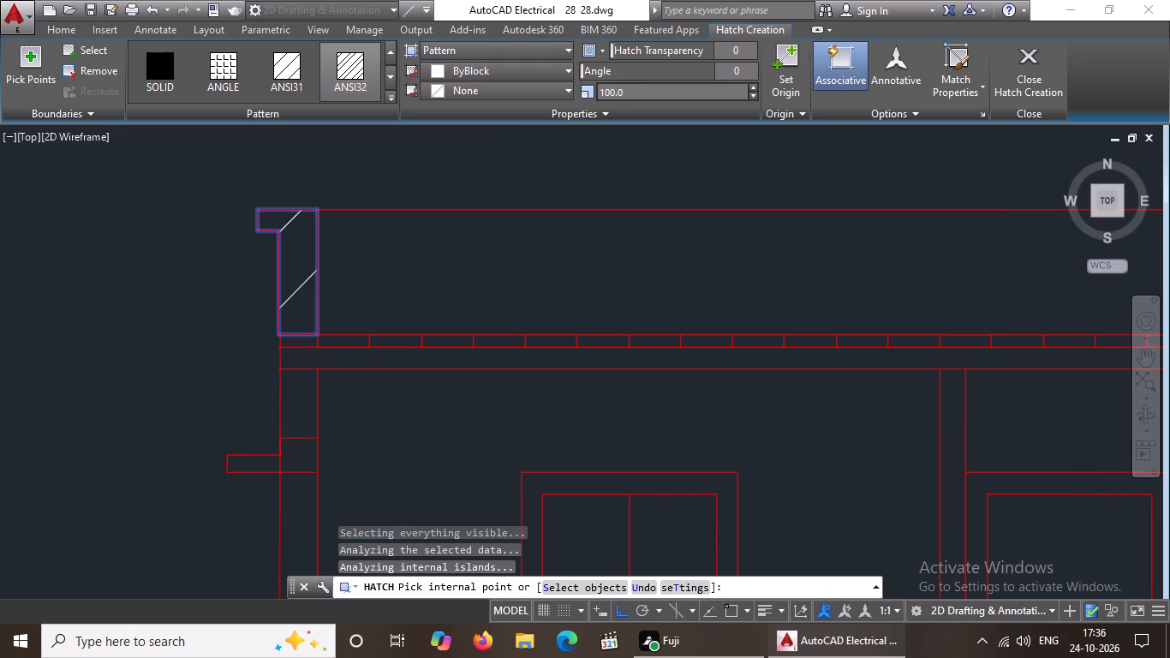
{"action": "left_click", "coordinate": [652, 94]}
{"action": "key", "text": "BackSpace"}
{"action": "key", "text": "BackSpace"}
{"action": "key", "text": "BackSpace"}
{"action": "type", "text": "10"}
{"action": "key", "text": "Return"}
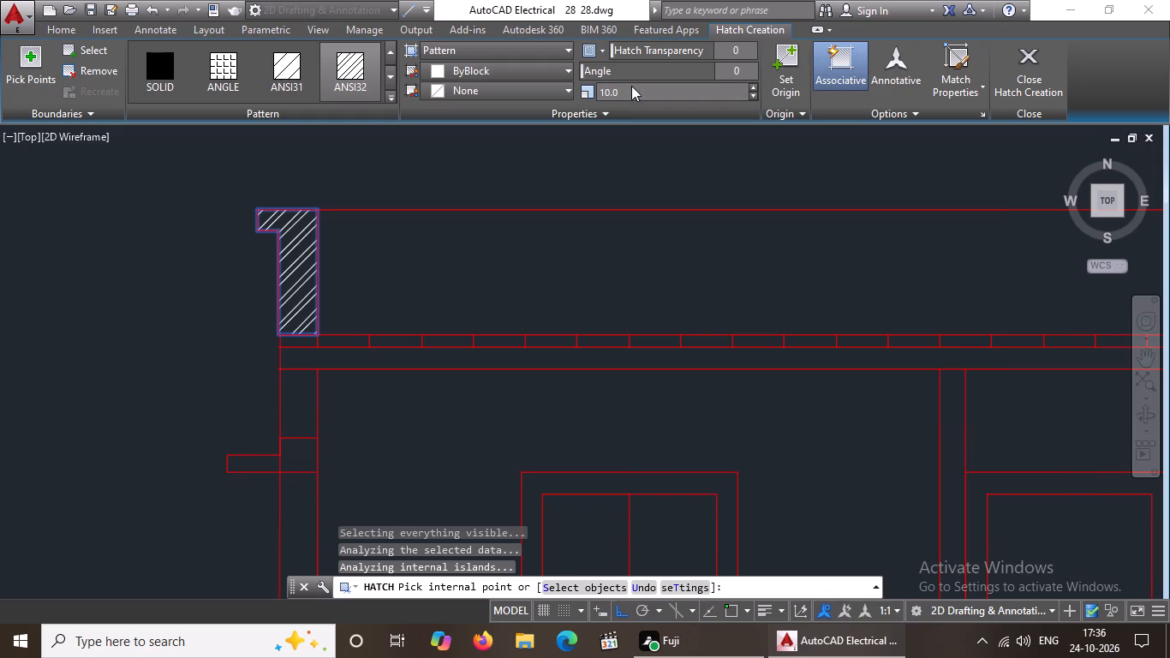
Set the hatch scale to 15.
{"action": "left_click", "coordinate": [630, 91]}
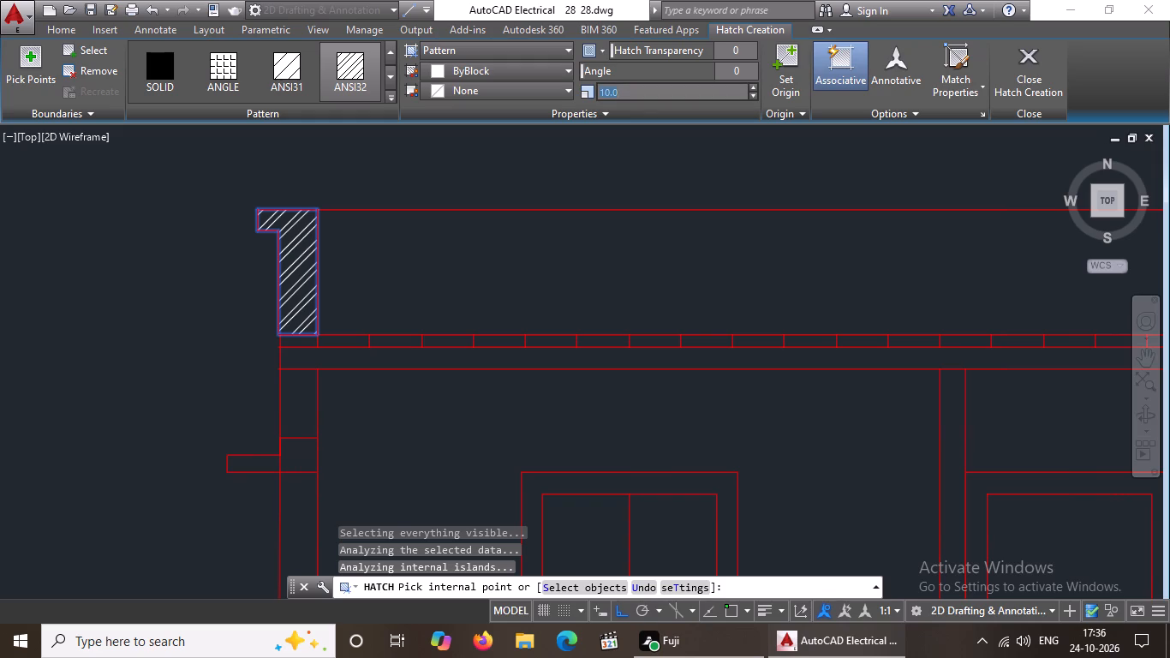
{"action": "left_click", "coordinate": [630, 97]}
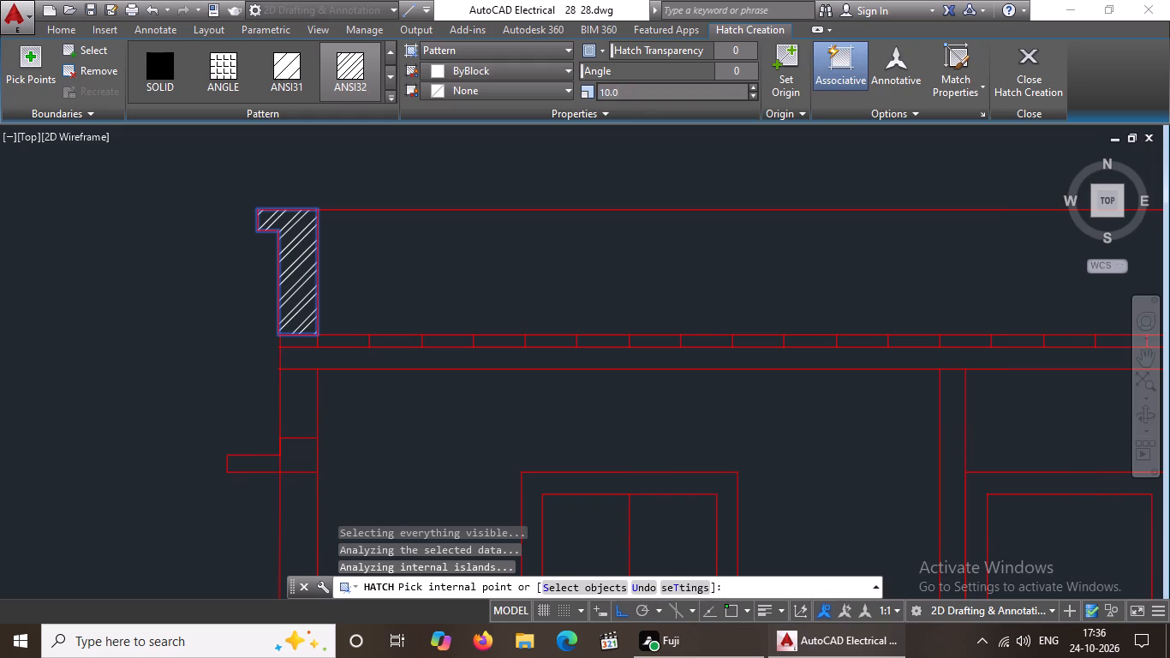
{"action": "left_click", "coordinate": [625, 90]}
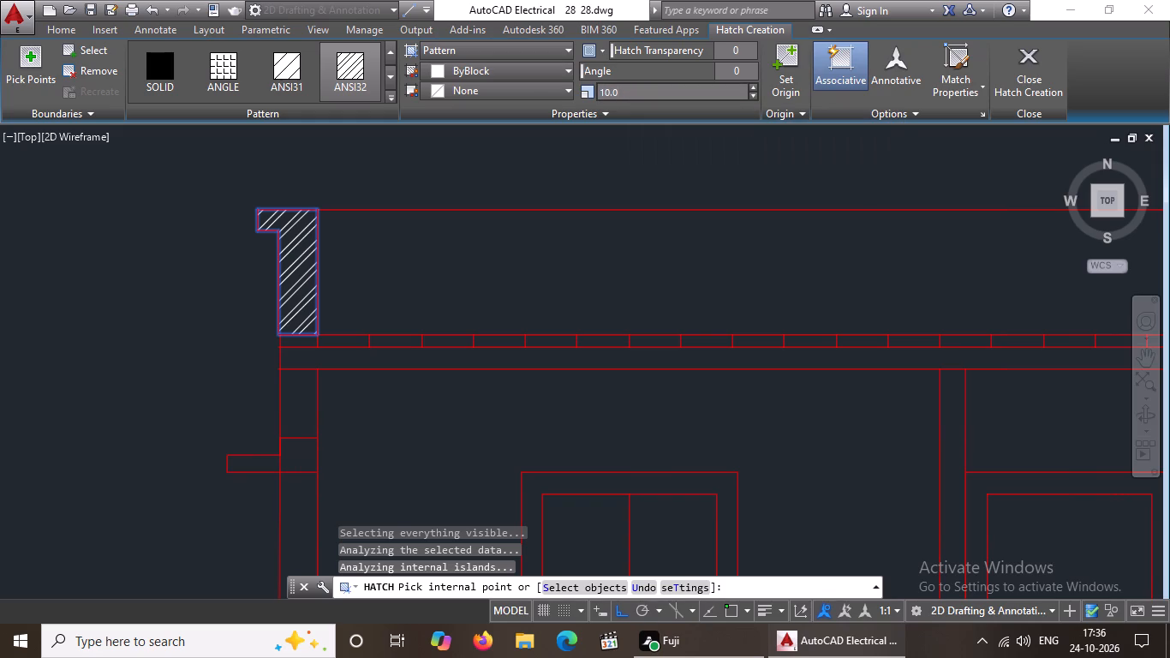
{"action": "left_click", "coordinate": [624, 93]}
{"action": "triple_click", "coordinate": [620, 90]}
{"action": "key", "text": "BackSpace"}
{"action": "key", "text": "BackSpace"}
{"action": "key", "text": "BackSpace"}
{"action": "key", "text": "BackSpace"}
{"action": "key", "text": "BackSpace"}
{"action": "type", "text": "156"}
{"action": "key", "text": "BackSpace"}
{"action": "key", "text": "Return"}
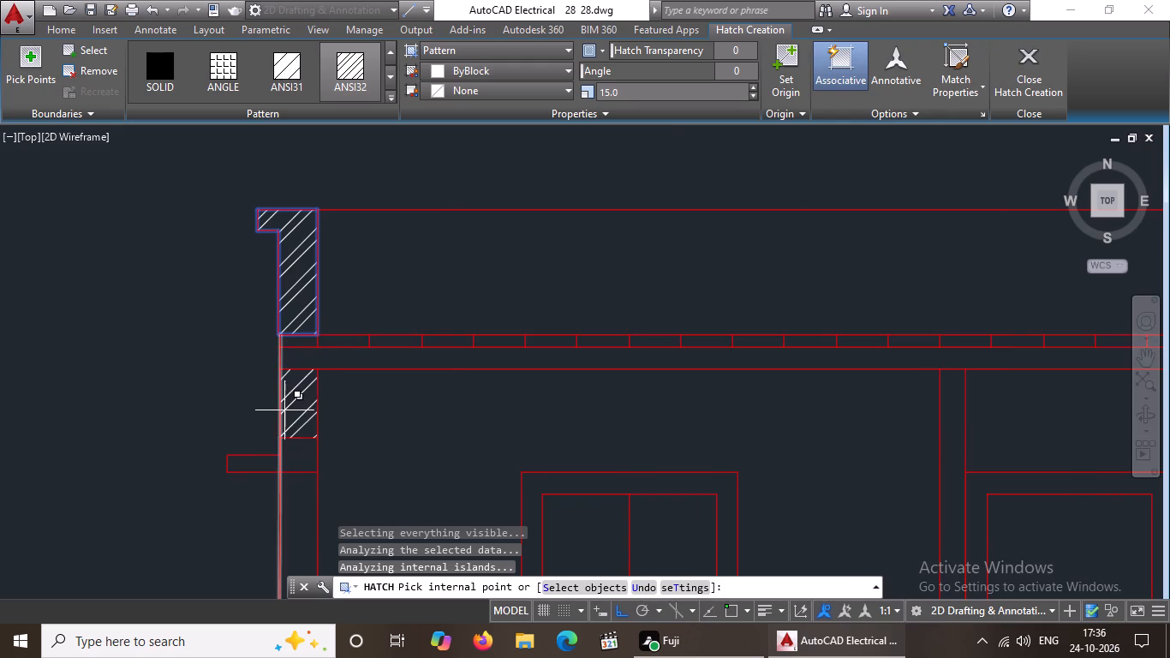
Hatch the left wall between slab and lintel, the right parapet, and the right wall between slab and lintel.
{"action": "left_click", "coordinate": [294, 406]}
{"action": "scroll", "coordinate": [294, 406], "scroll_direction": "down", "scroll_amount": 3}
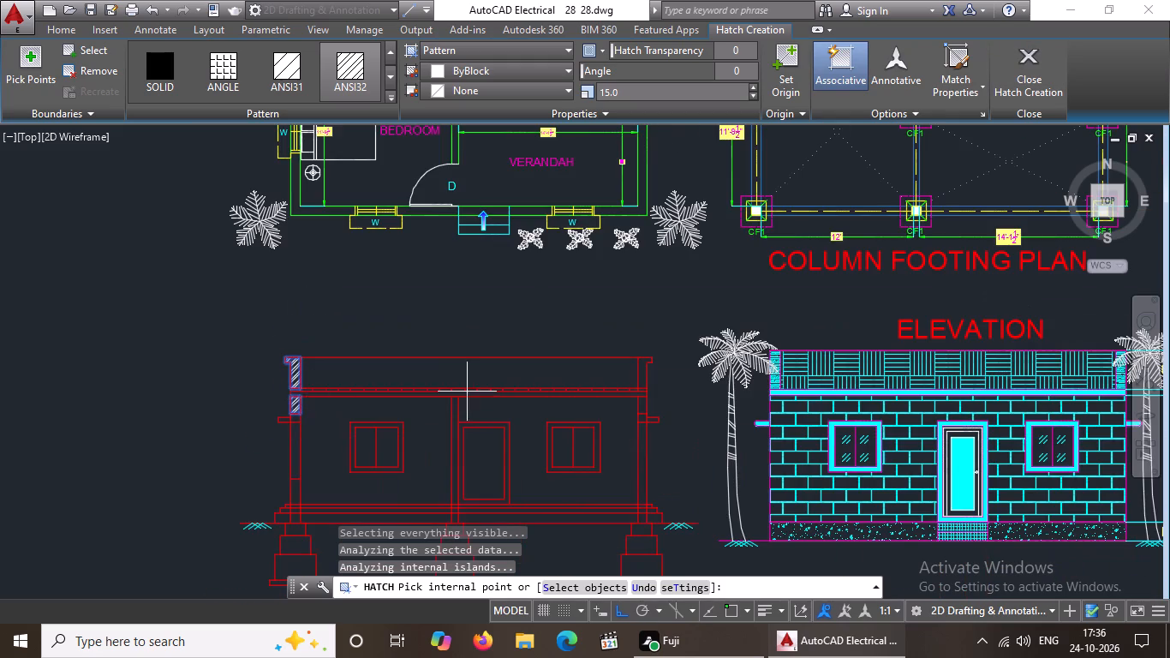
{"action": "scroll", "coordinate": [633, 386], "scroll_direction": "up", "scroll_amount": 3}
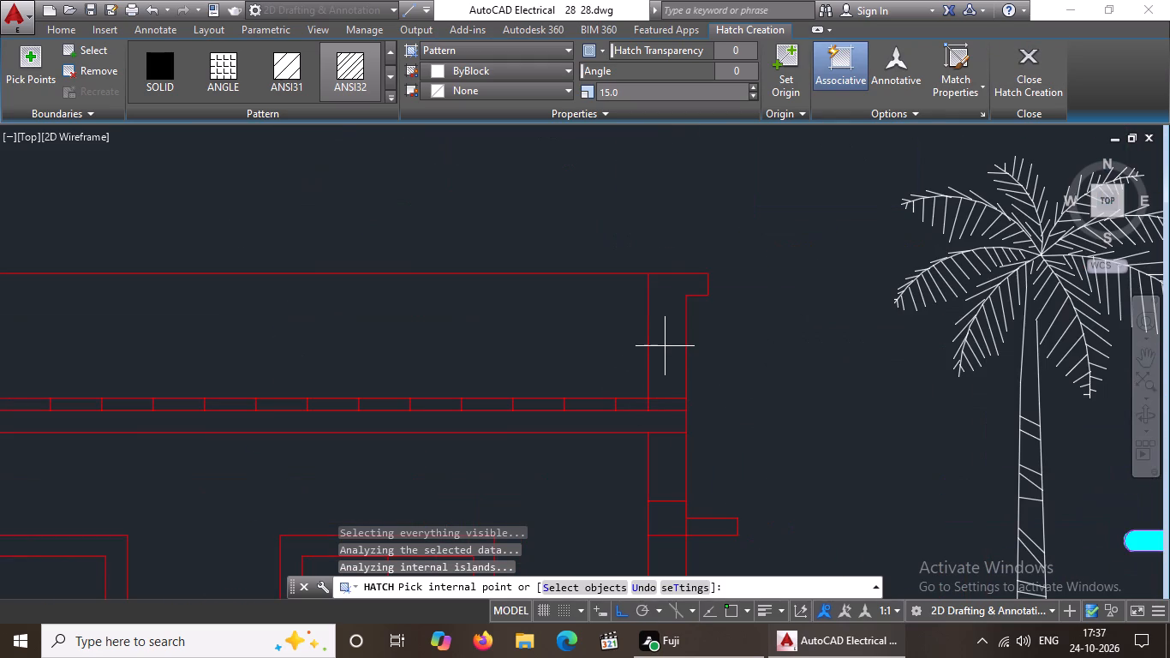
{"action": "left_click", "coordinate": [665, 346]}
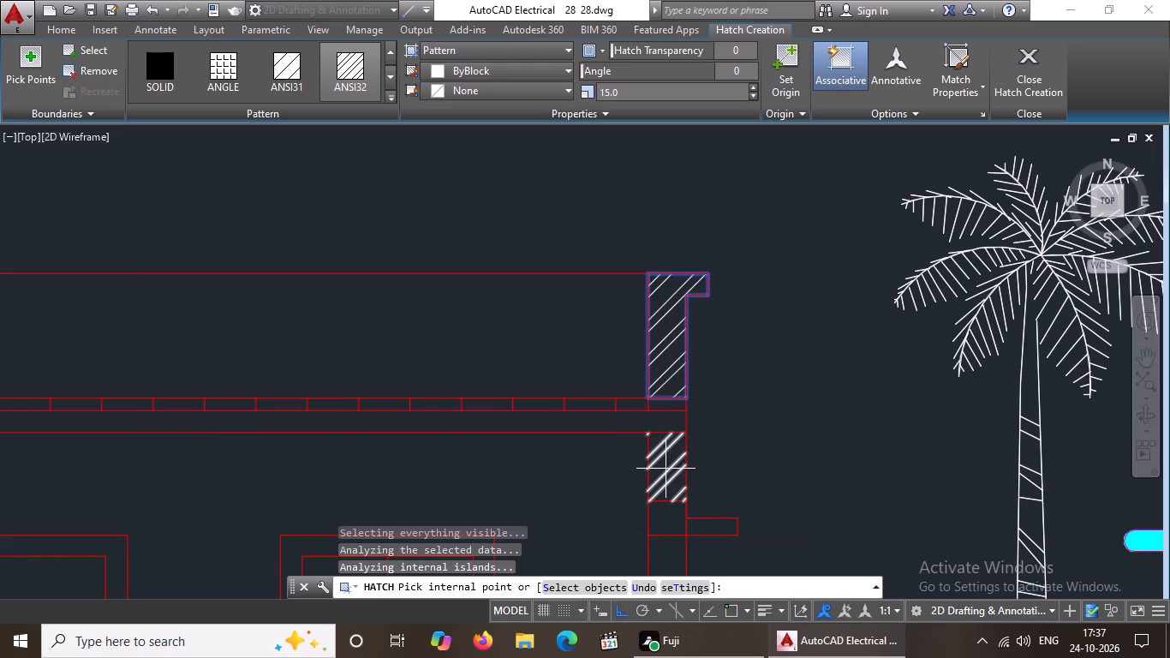
{"action": "left_click", "coordinate": [666, 468]}
Hatch the left wall from the sill line down through the floor and plinth layers to ground level.
{"action": "scroll", "coordinate": [703, 454], "scroll_direction": "down", "scroll_amount": 4}
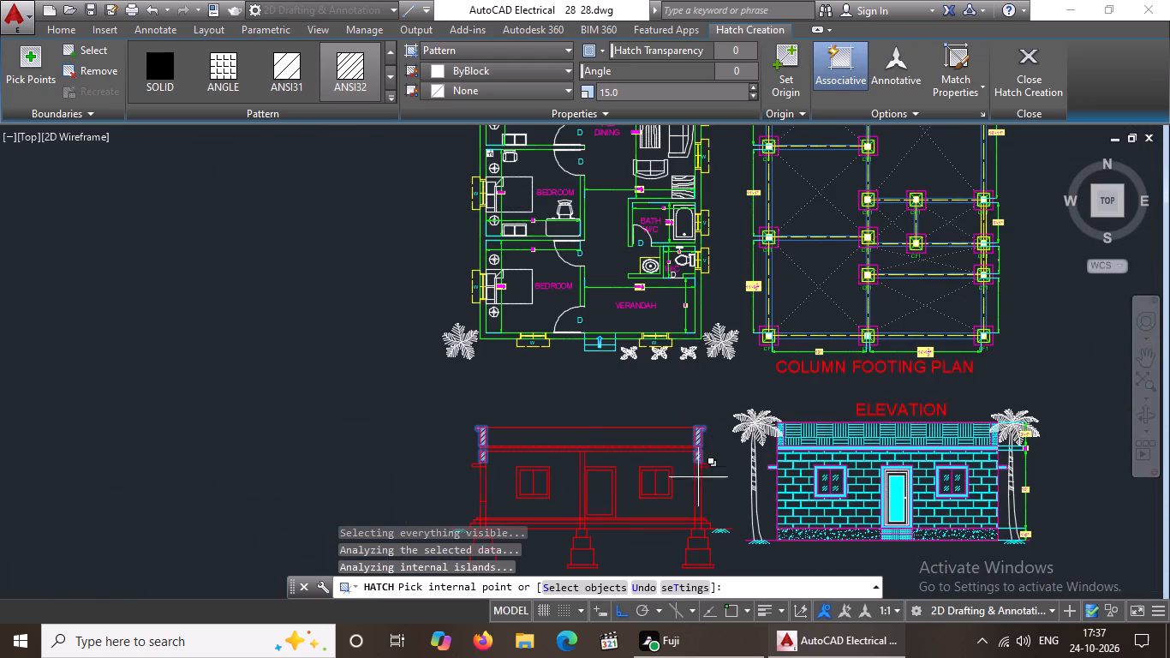
{"action": "middle_click_drag", "start_coordinate": [649, 509], "coordinate": [646, 395]}
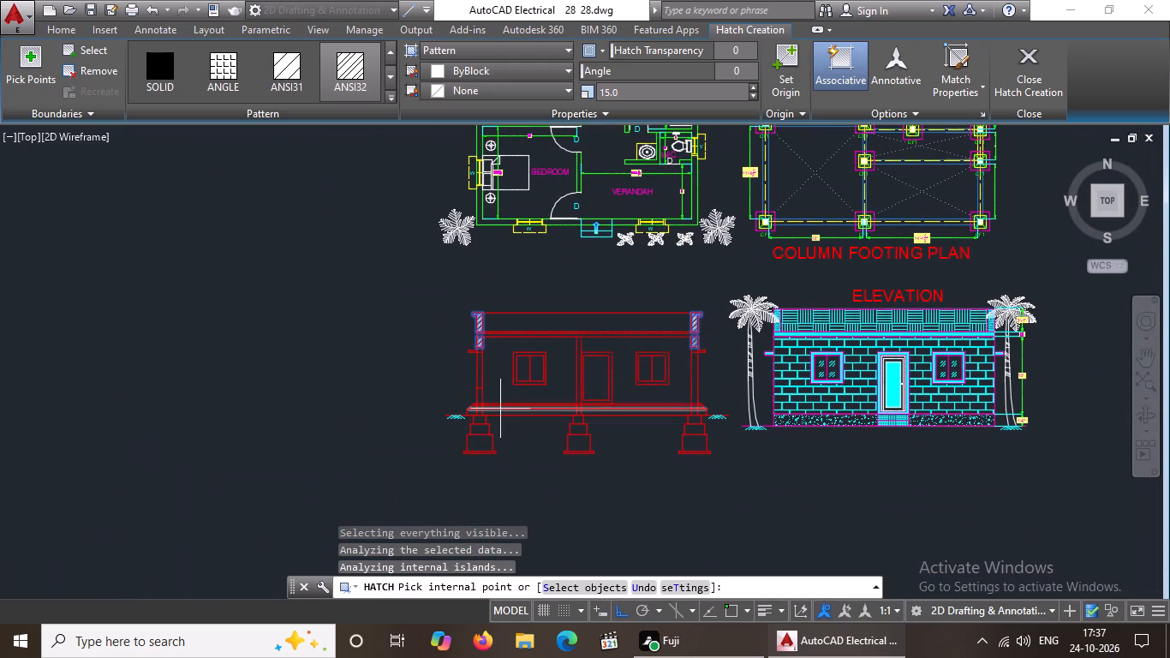
{"action": "scroll", "coordinate": [500, 400], "scroll_direction": "up", "scroll_amount": 3}
{"action": "left_click", "coordinate": [409, 380]}
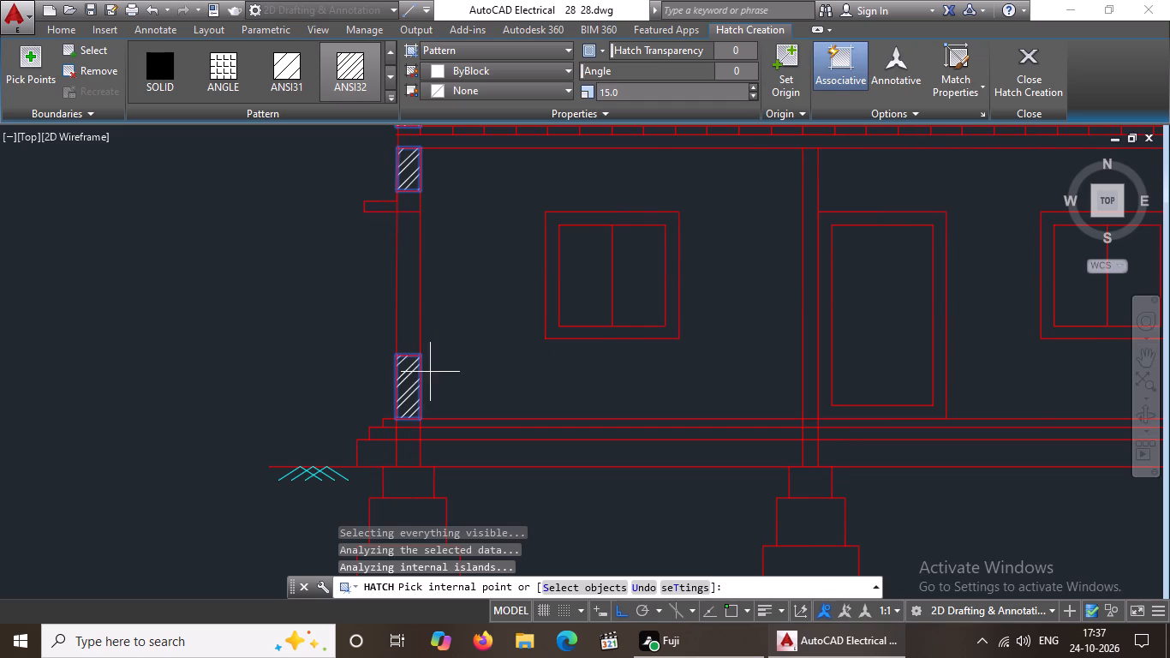
{"action": "scroll", "coordinate": [433, 371], "scroll_direction": "down", "scroll_amount": 2}
{"action": "scroll", "coordinate": [424, 412], "scroll_direction": "up", "scroll_amount": 2}
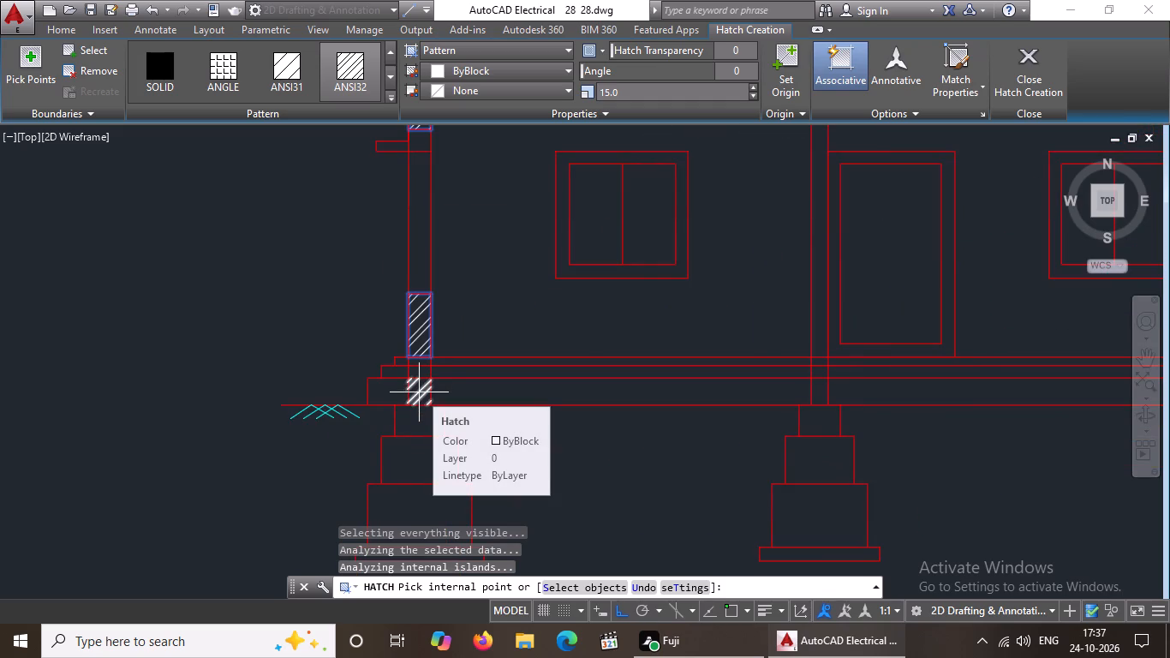
{"action": "left_click", "coordinate": [419, 392]}
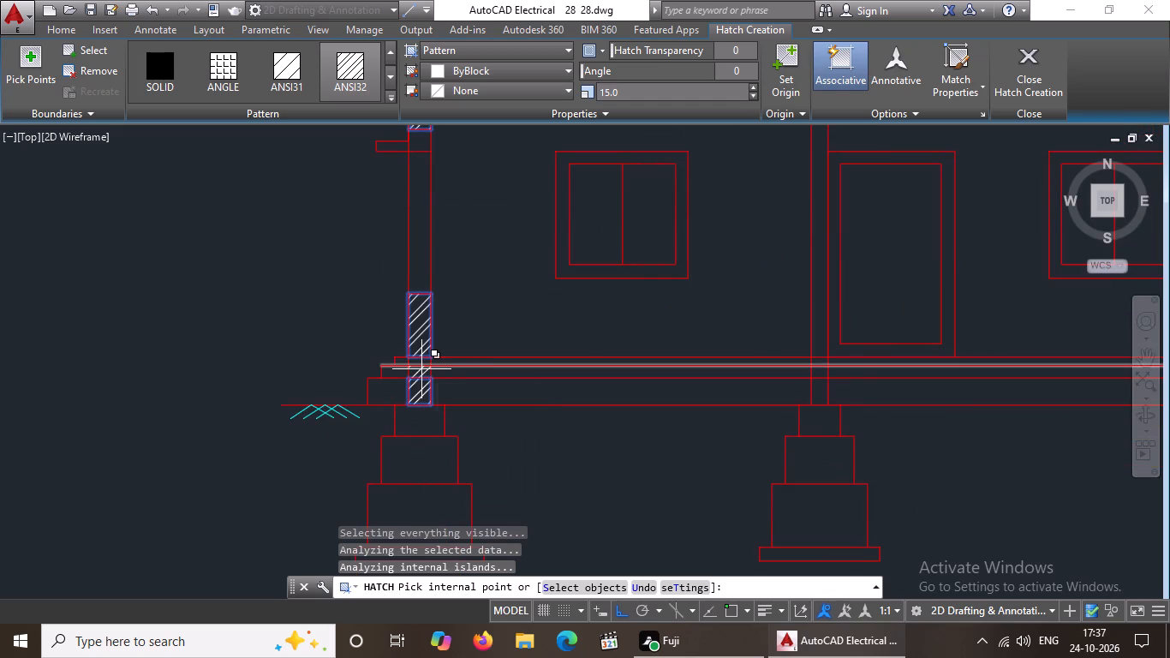
{"action": "scroll", "coordinate": [421, 369], "scroll_direction": "up", "scroll_amount": 1}
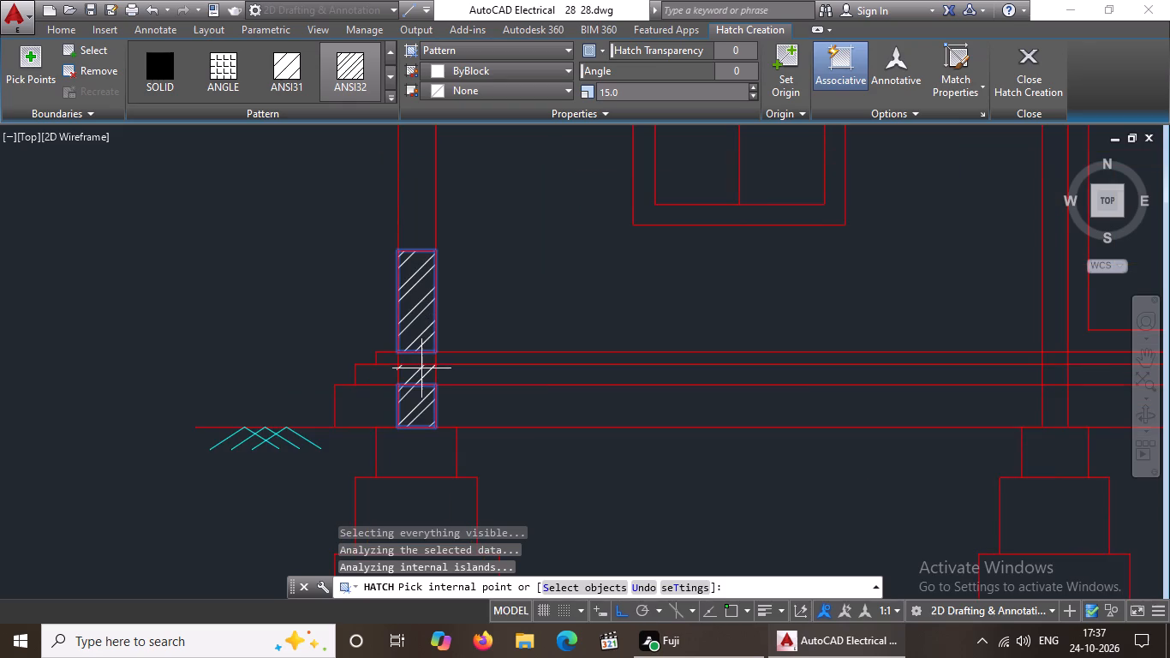
{"action": "left_click", "coordinate": [427, 362]}
{"action": "left_click", "coordinate": [426, 378]}
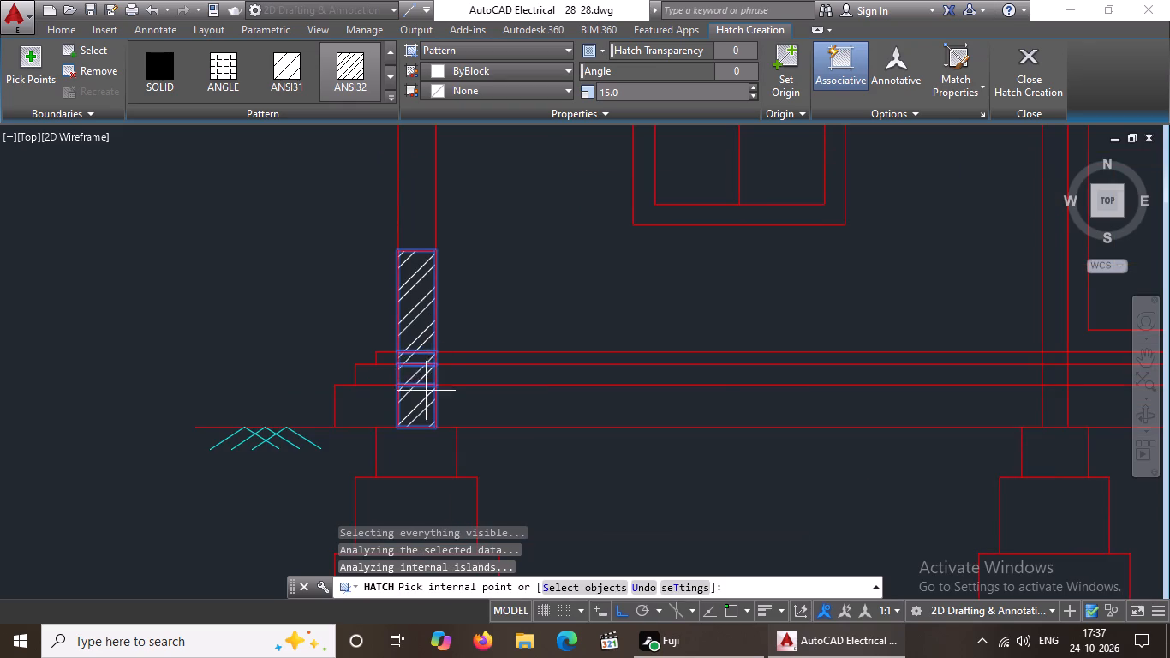
Hatch the three stepped masonry courses of the left wall's footing, above the bottom bed.
{"action": "left_click", "coordinate": [430, 452]}
{"action": "scroll", "coordinate": [475, 388], "scroll_direction": "down", "scroll_amount": 2}
{"action": "left_click", "coordinate": [456, 444]}
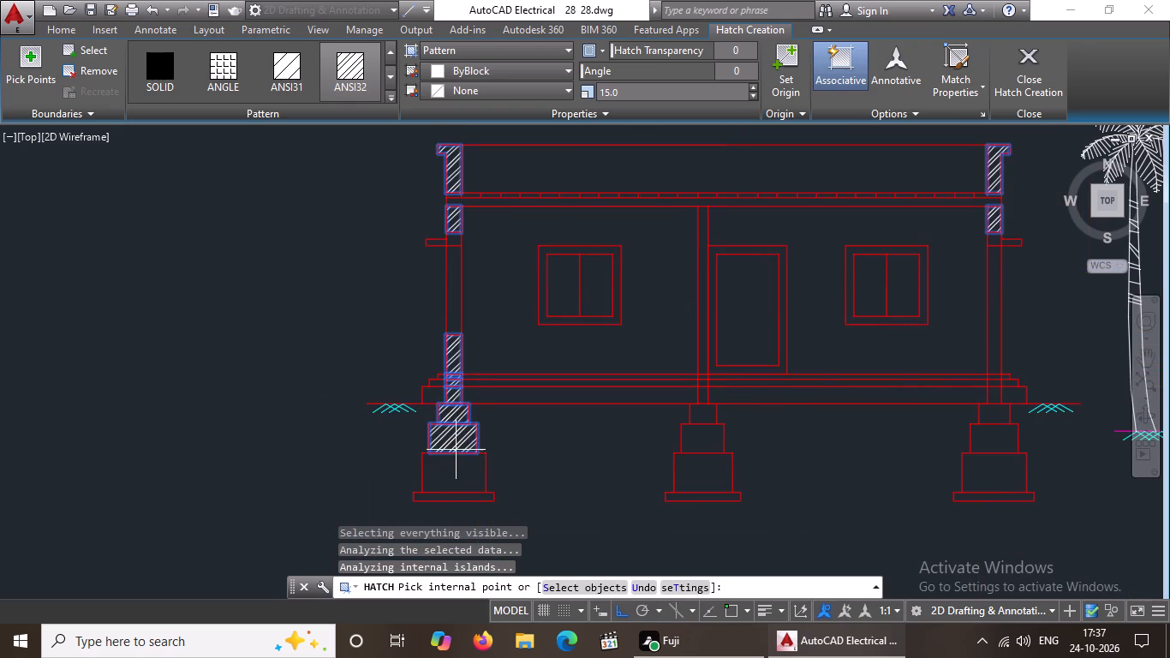
{"action": "left_click", "coordinate": [456, 465]}
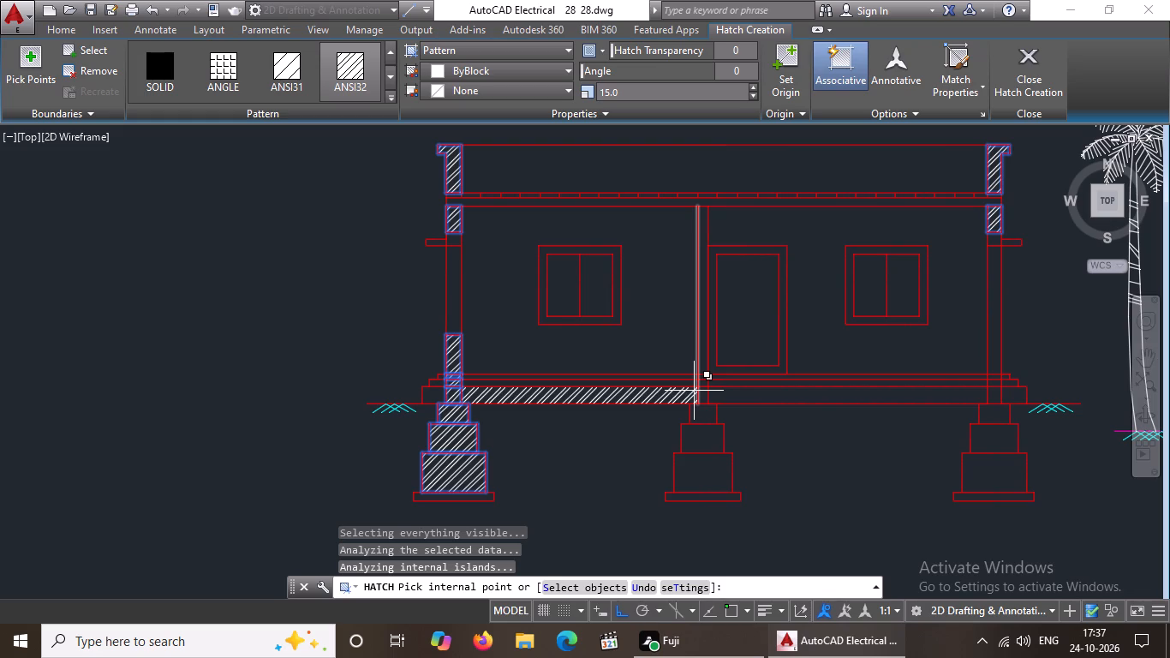
Hatch the middle wall through the floor and plinth layers and its three stepped footing courses.
{"action": "scroll", "coordinate": [708, 390], "scroll_direction": "up", "scroll_amount": 2}
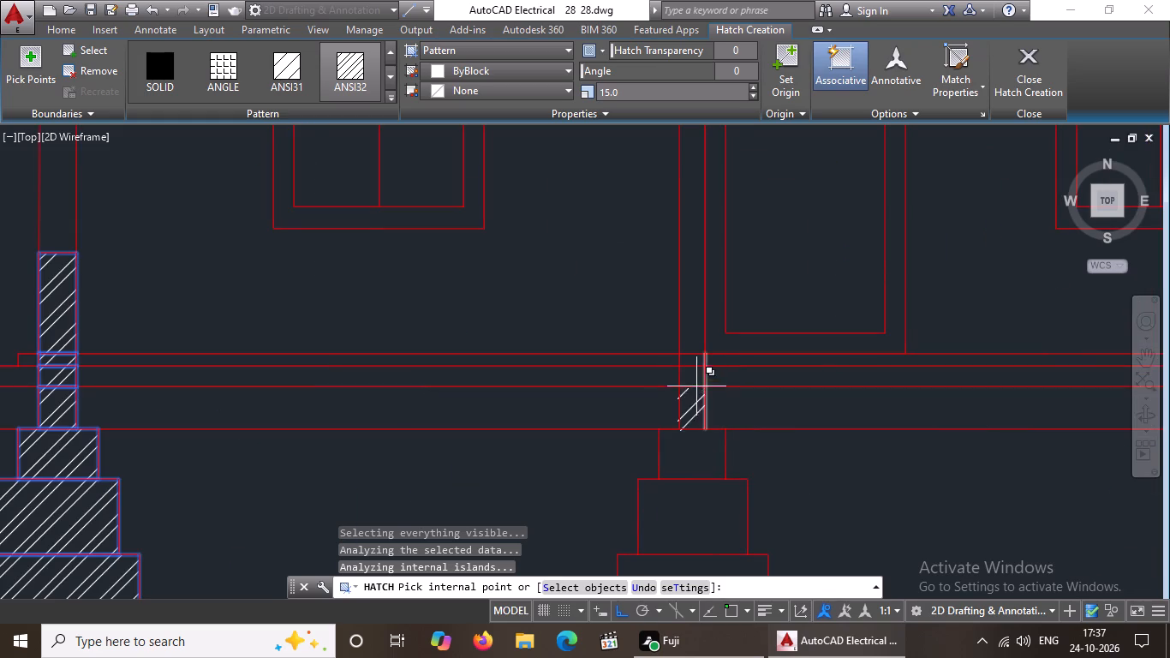
{"action": "left_click", "coordinate": [693, 360]}
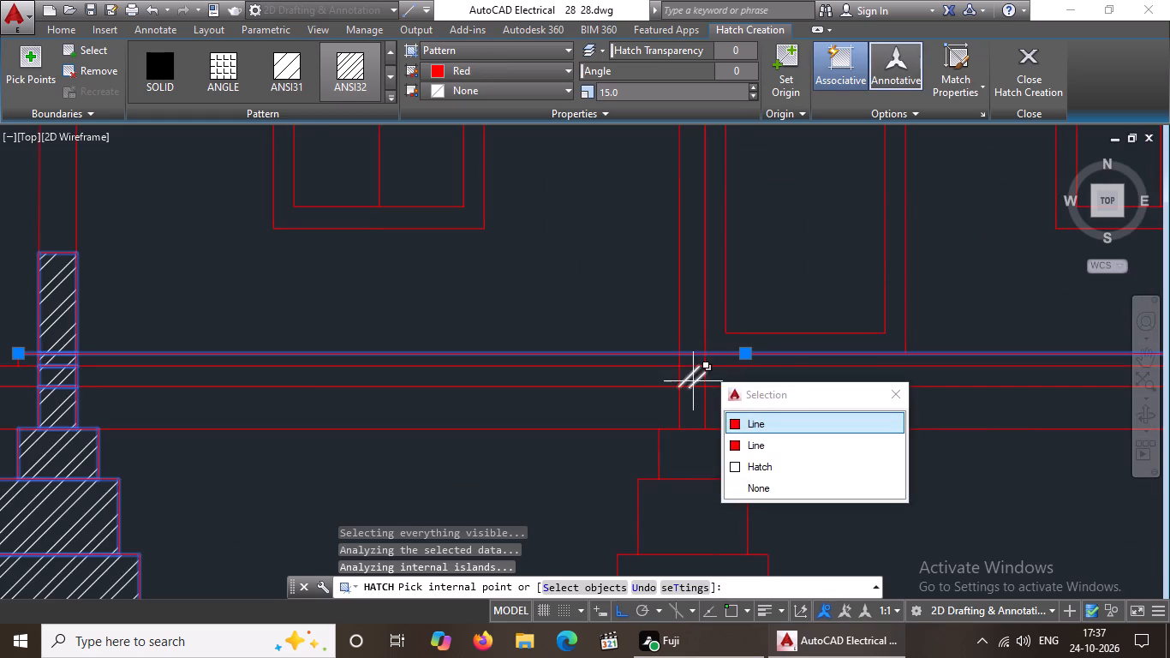
{"action": "scroll", "coordinate": [695, 367], "scroll_direction": "up", "scroll_amount": 2}
{"action": "left_click", "coordinate": [692, 359]}
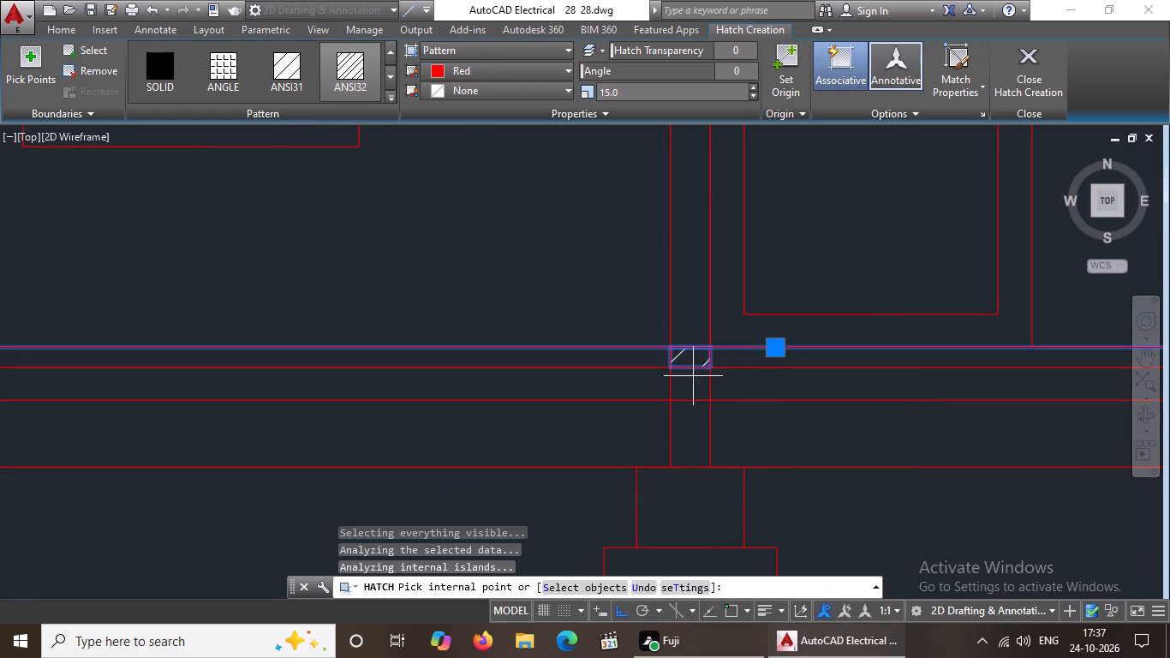
{"action": "left_click", "coordinate": [694, 387]}
{"action": "left_click", "coordinate": [693, 423]}
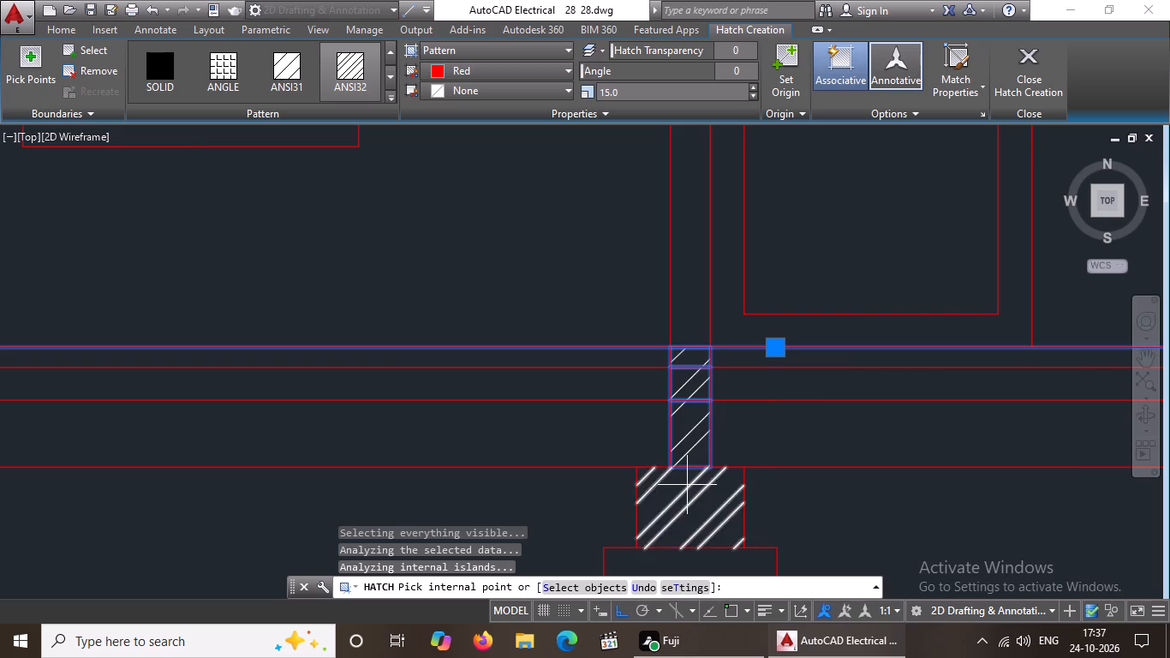
{"action": "left_click", "coordinate": [687, 485]}
{"action": "scroll", "coordinate": [693, 481], "scroll_direction": "down", "scroll_amount": 2}
{"action": "left_click", "coordinate": [699, 522]}
{"action": "scroll", "coordinate": [701, 510], "scroll_direction": "down", "scroll_amount": 3}
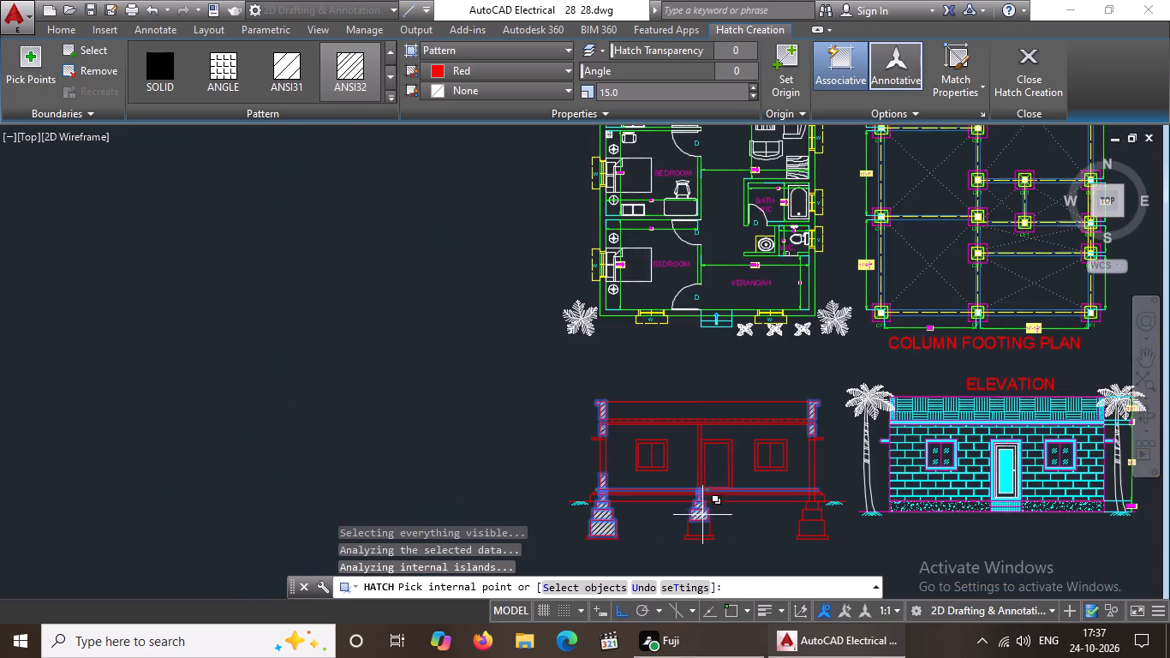
{"action": "scroll", "coordinate": [702, 531], "scroll_direction": "up", "scroll_amount": 2}
{"action": "left_click", "coordinate": [699, 523]}
{"action": "scroll", "coordinate": [699, 514], "scroll_direction": "down", "scroll_amount": 1}
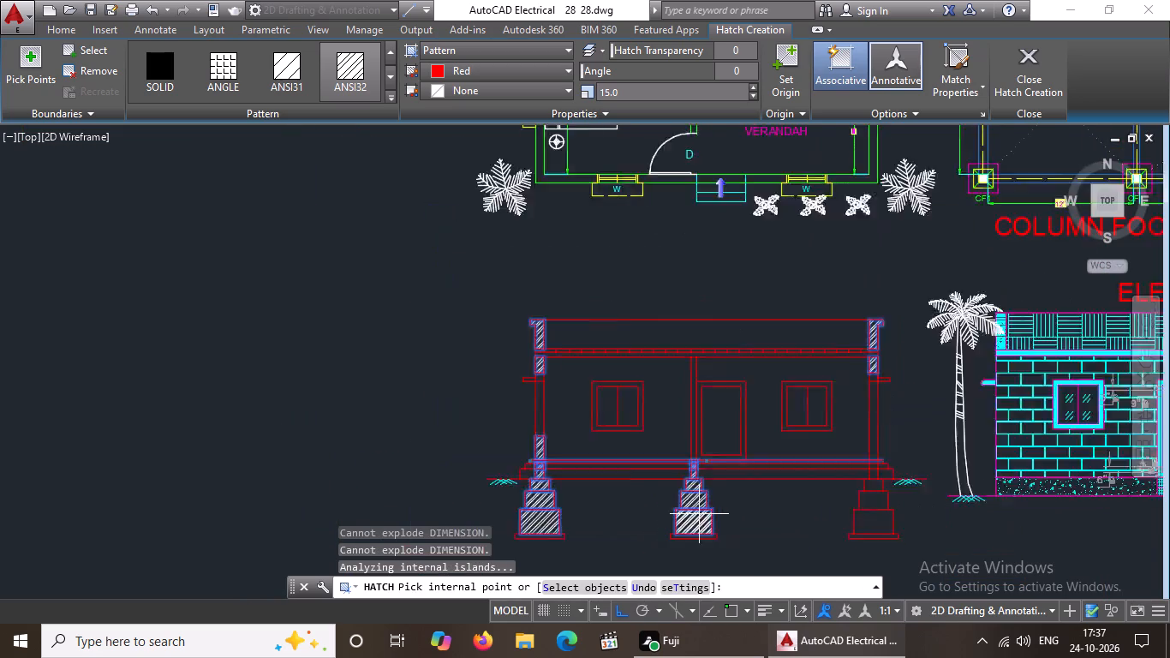
Hatch the right wall through the floor and plinth layers and its three stepped footing courses, and finish the hatch.
{"action": "scroll", "coordinate": [699, 514], "scroll_direction": "down", "scroll_amount": 1}
{"action": "middle_click_drag", "start_coordinate": [891, 508], "coordinate": [743, 506]}
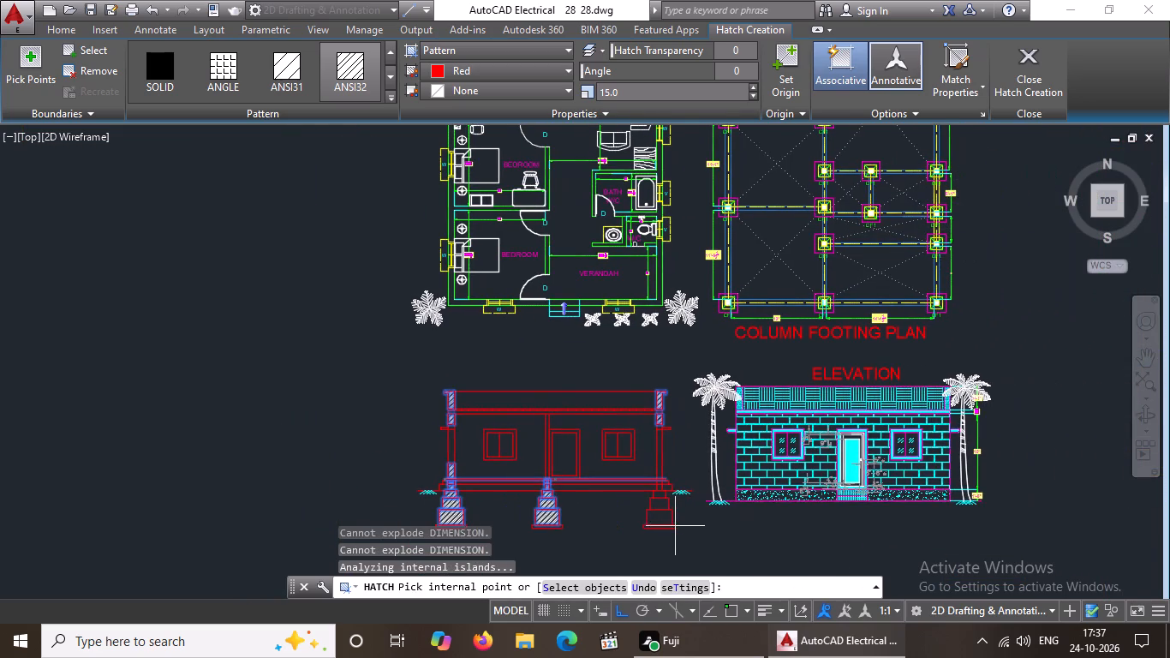
{"action": "scroll", "coordinate": [671, 525], "scroll_direction": "up", "scroll_amount": 4}
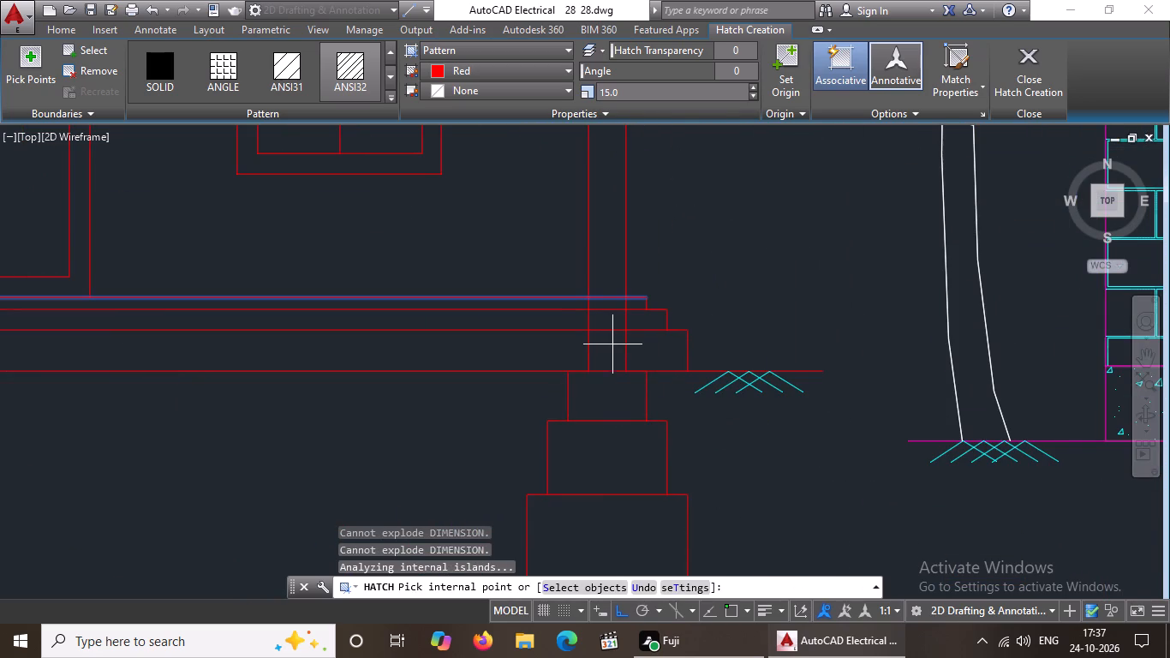
{"action": "scroll", "coordinate": [612, 304], "scroll_direction": "up", "scroll_amount": 2}
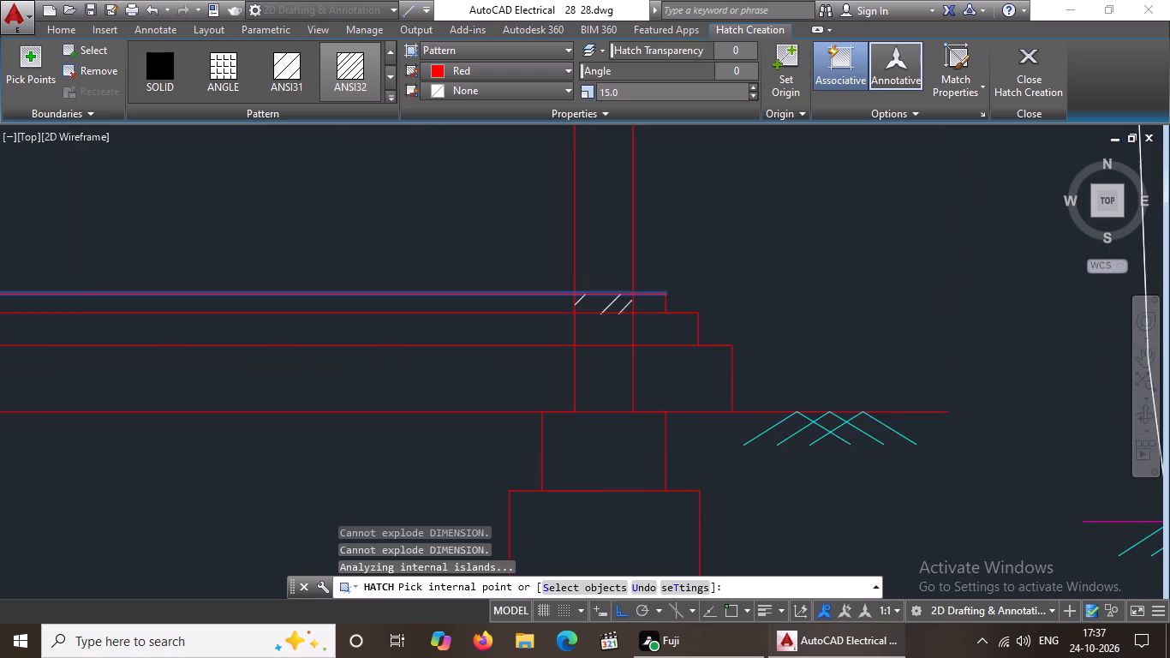
{"action": "left_click", "coordinate": [612, 304]}
{"action": "left_click", "coordinate": [603, 331]}
{"action": "left_click", "coordinate": [594, 410]}
{"action": "scroll", "coordinate": [615, 404], "scroll_direction": "down", "scroll_amount": 3}
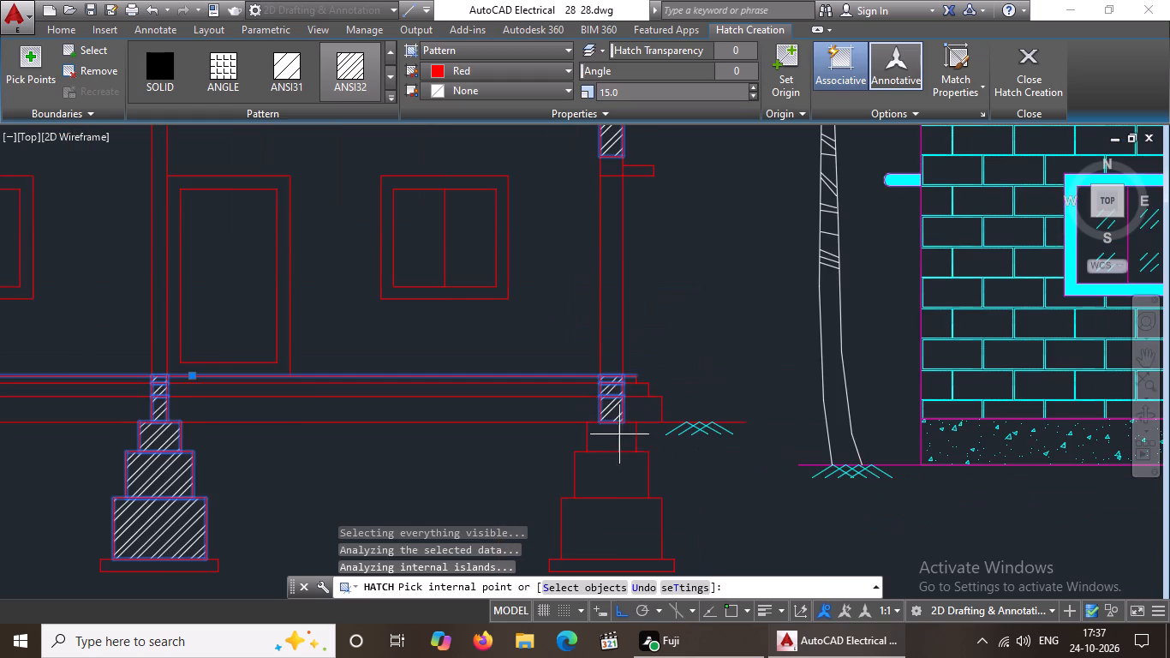
{"action": "left_click", "coordinate": [615, 440]}
{"action": "left_click", "coordinate": [615, 473]}
{"action": "left_click", "coordinate": [612, 517]}
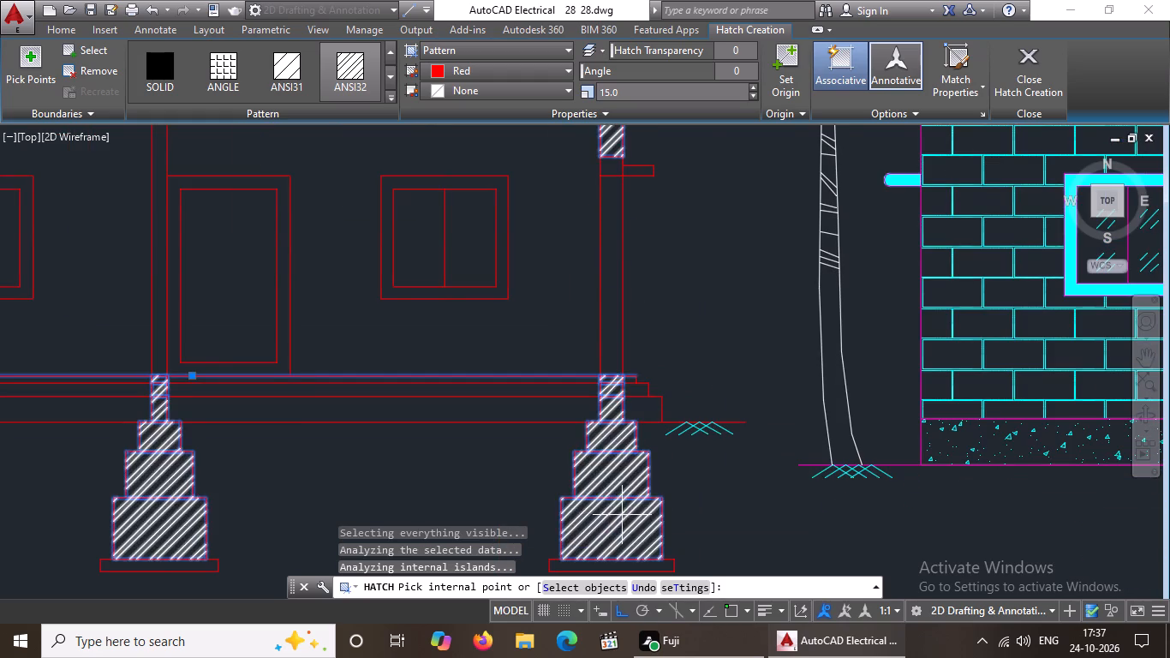
{"action": "scroll", "coordinate": [622, 515], "scroll_direction": "down", "scroll_amount": 3}
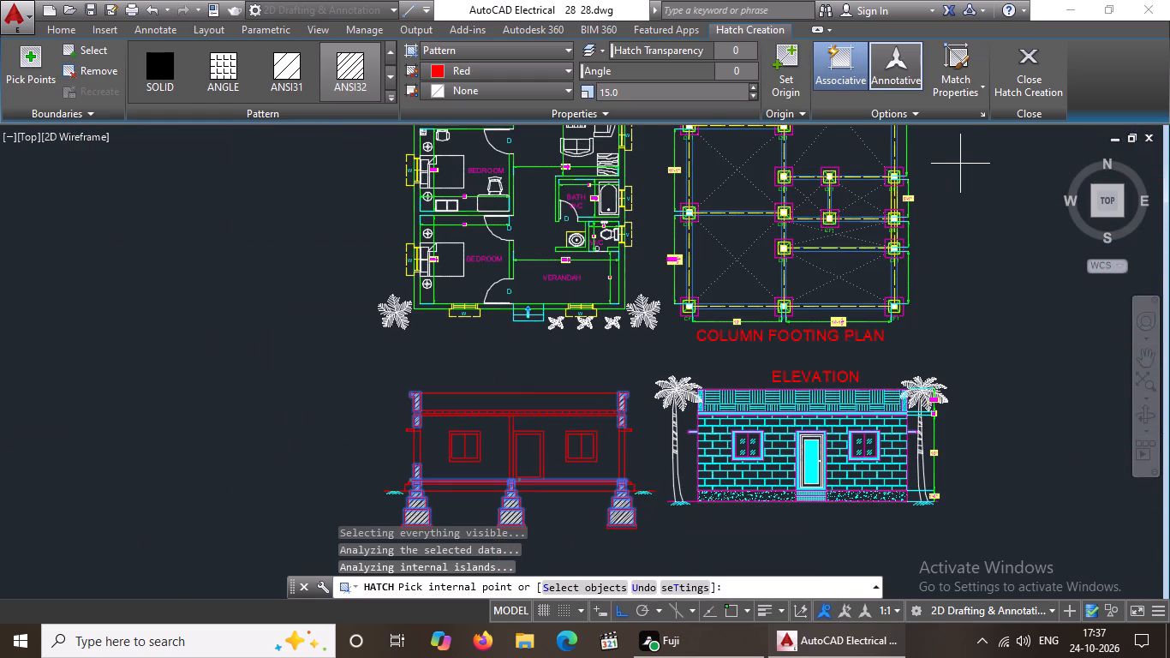
{"action": "left_click", "coordinate": [1012, 67]}
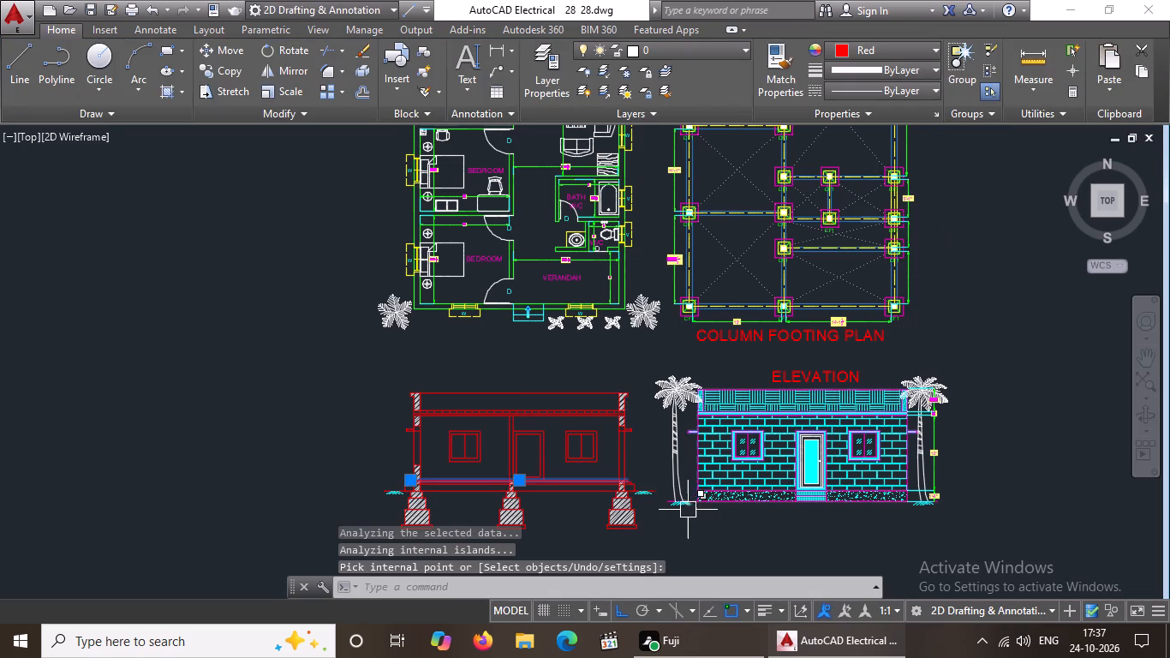
{"action": "key", "text": "Escape"}
Draw a horizontal sill line across the right wall, level with the left wall's sill line.
{"action": "middle_click_drag", "start_coordinate": [481, 511], "coordinate": [518, 380]}
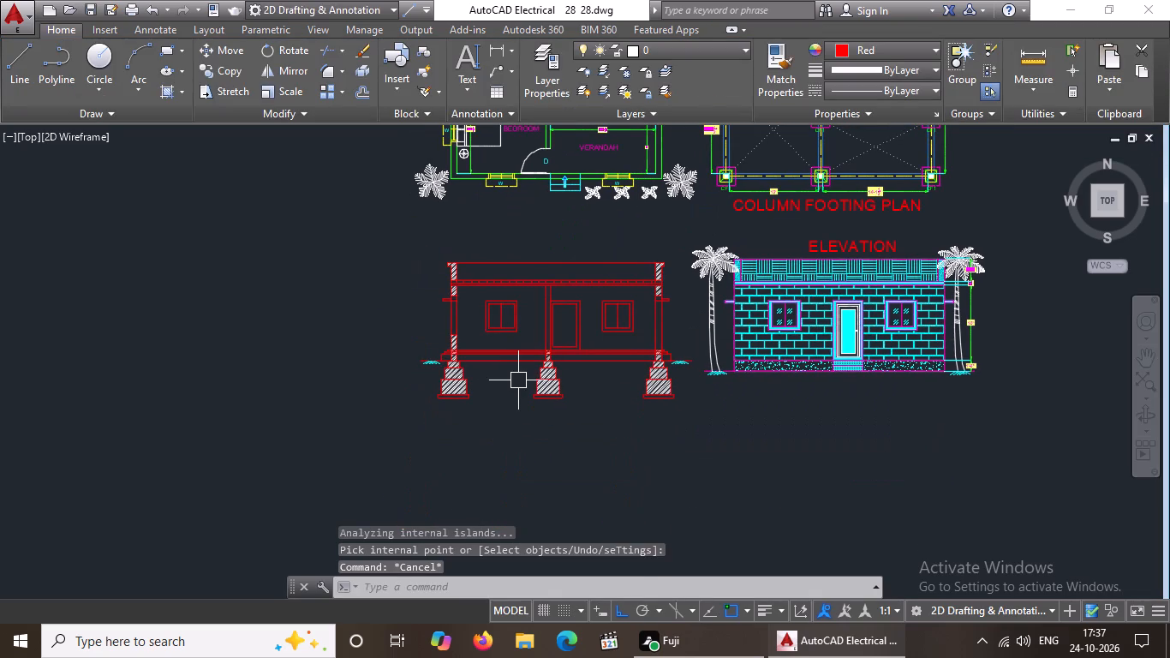
{"action": "scroll", "coordinate": [609, 348], "scroll_direction": "up", "scroll_amount": 2}
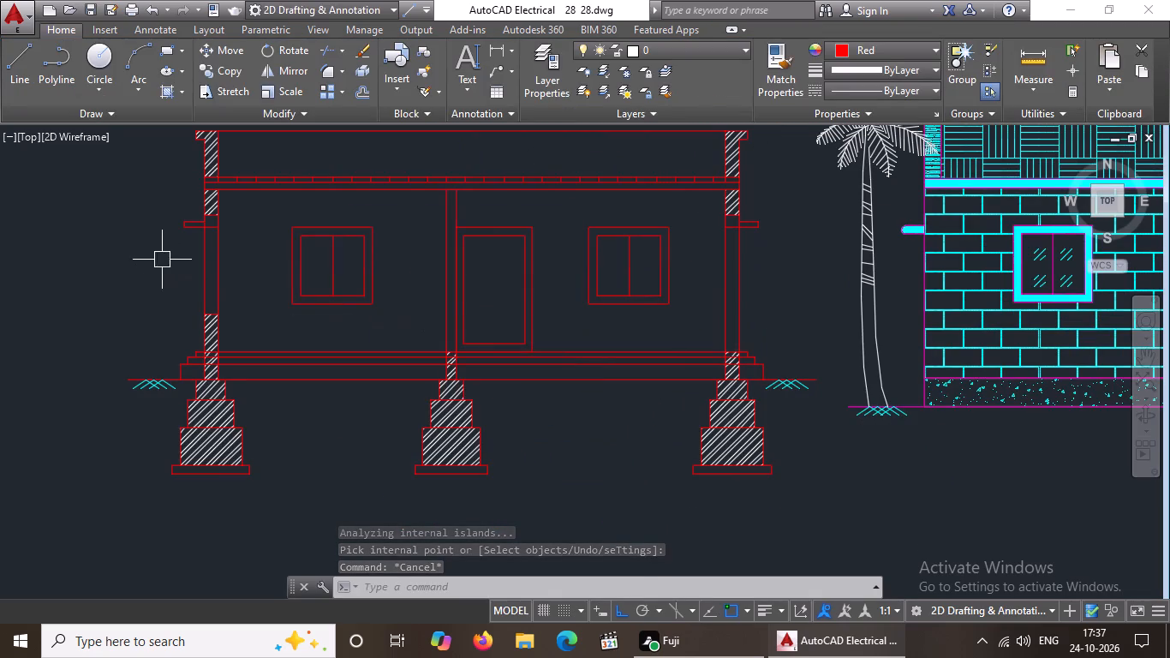
{"action": "left_click", "coordinate": [17, 66]}
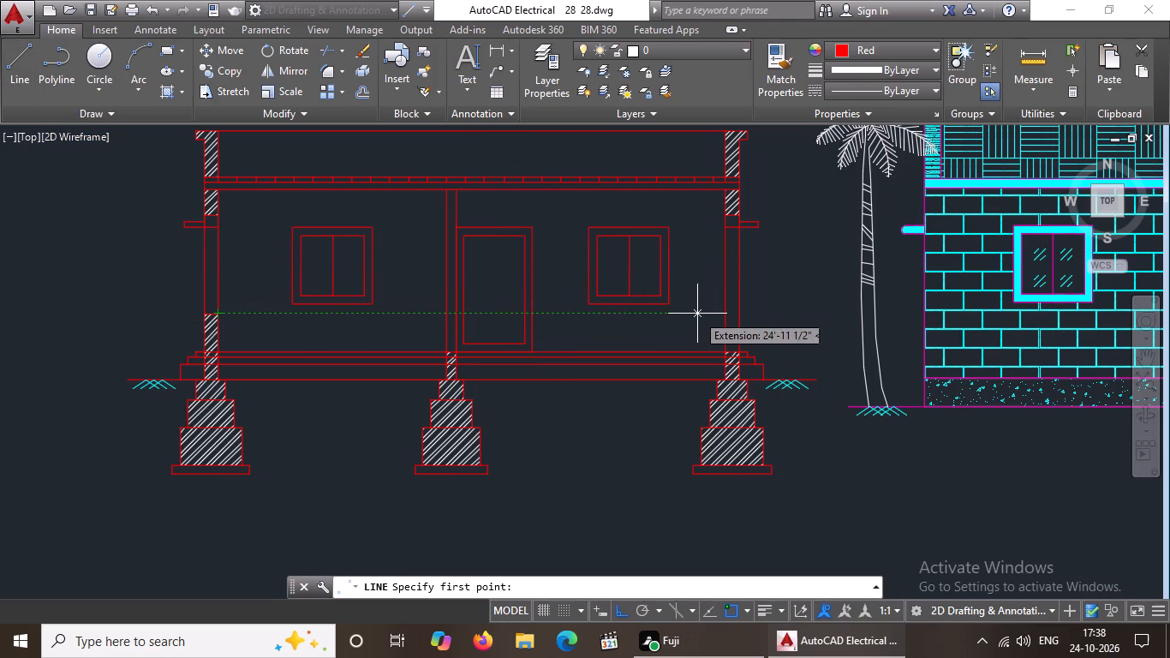
{"action": "left_click", "coordinate": [726, 314]}
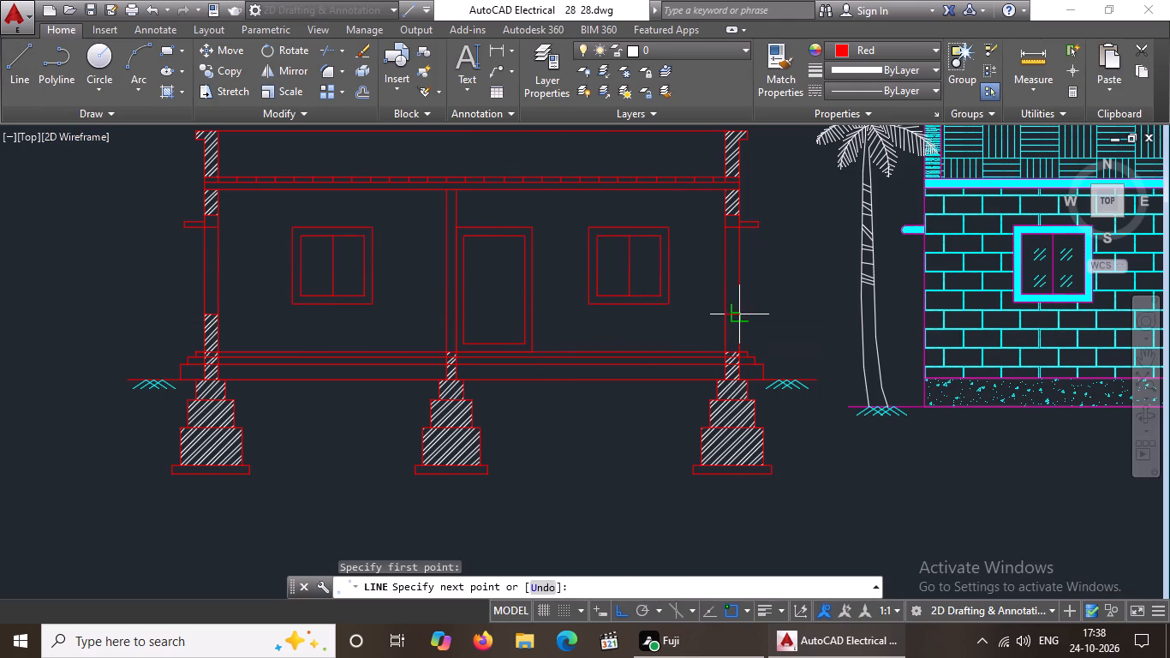
{"action": "scroll", "coordinate": [735, 314], "scroll_direction": "up", "scroll_amount": 2}
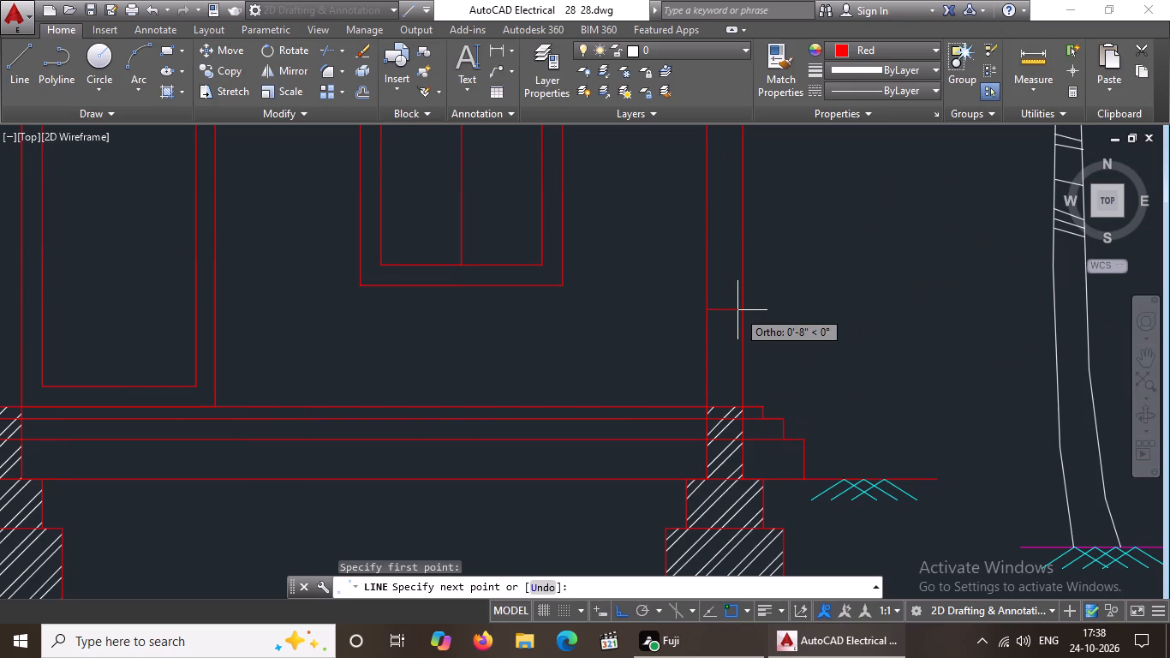
{"action": "left_click_drag", "start_coordinate": [743, 308], "coordinate": [759, 312]}
{"action": "key", "text": "Escape"}
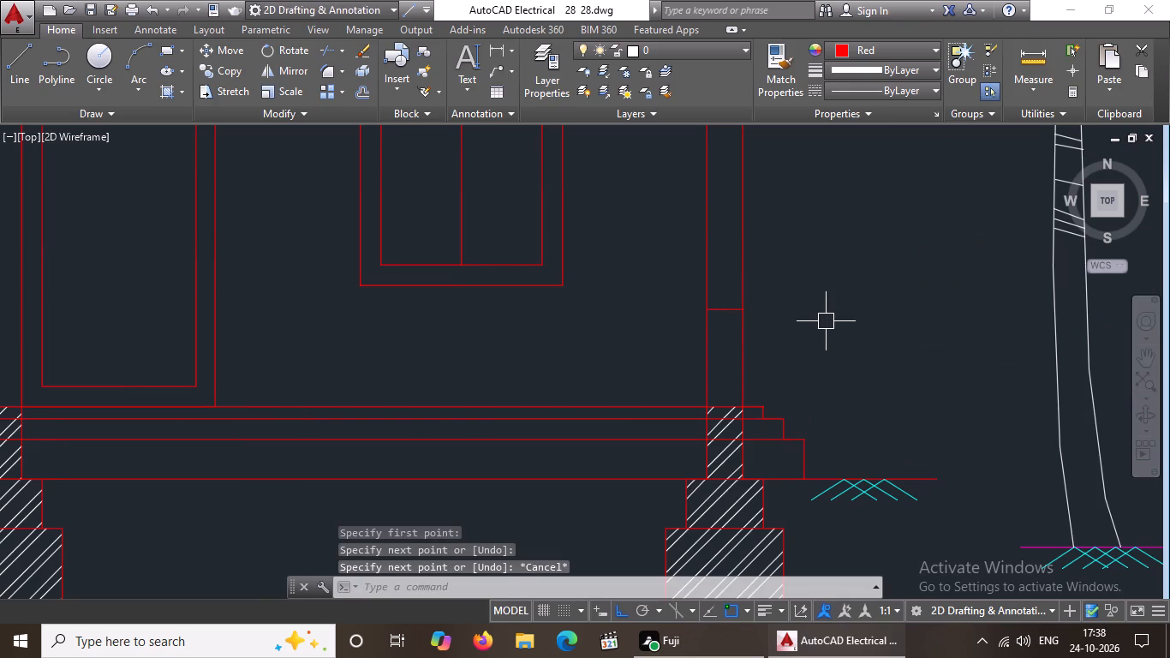
Draw a short horizontal line across the middle wall, level with the top of the outer walls' lintels.
{"action": "scroll", "coordinate": [798, 325], "scroll_direction": "down", "scroll_amount": 3}
{"action": "middle_click_drag", "start_coordinate": [797, 325], "coordinate": [675, 379]}
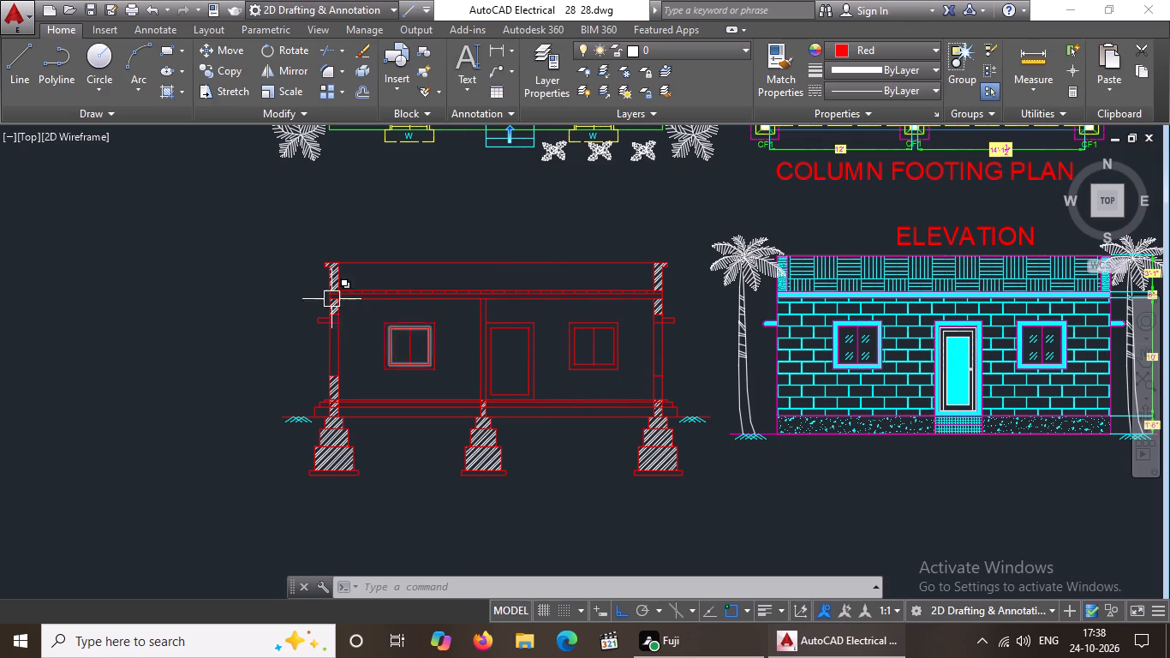
{"action": "left_click", "coordinate": [18, 69]}
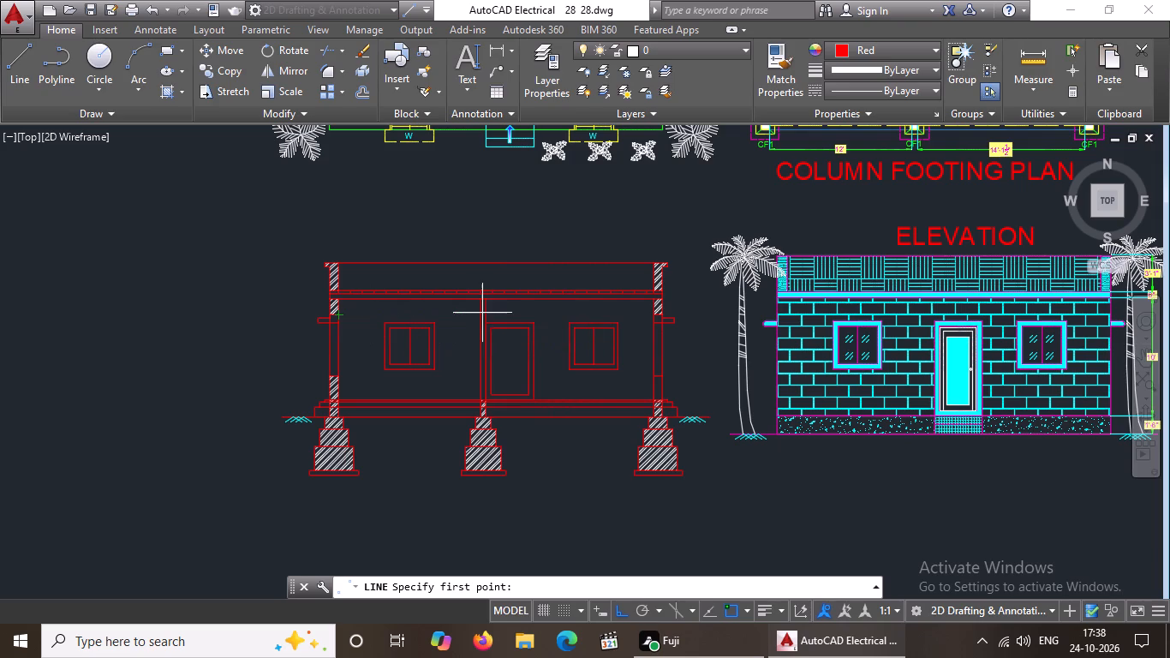
{"action": "scroll", "coordinate": [481, 314], "scroll_direction": "up", "scroll_amount": 2}
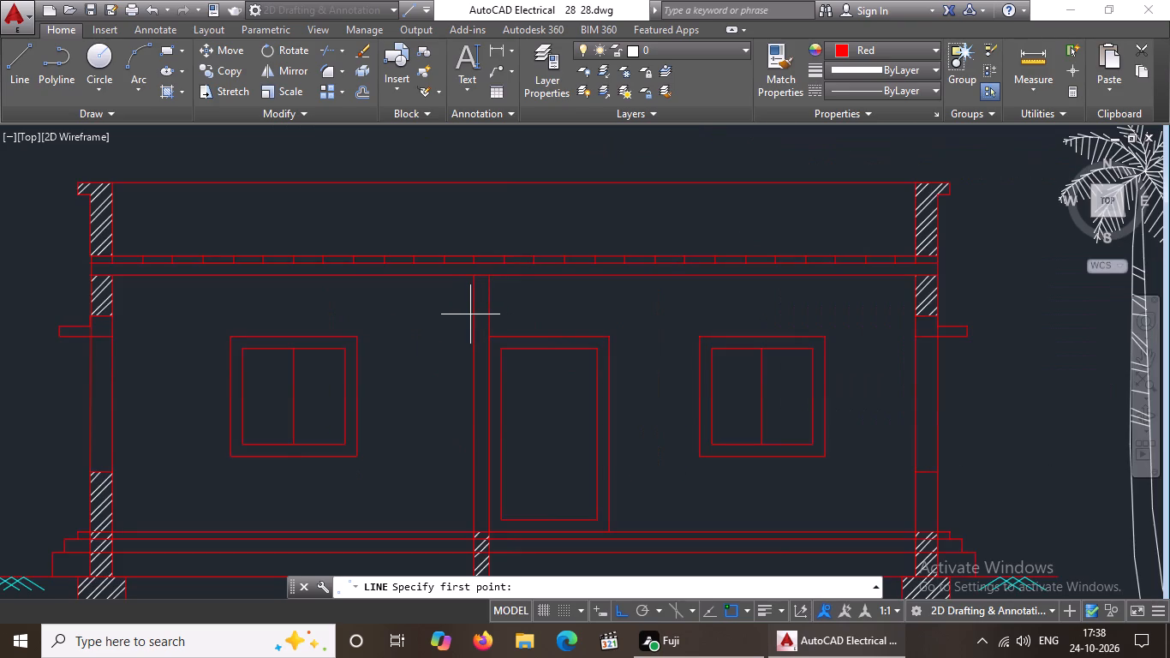
{"action": "left_click", "coordinate": [475, 314]}
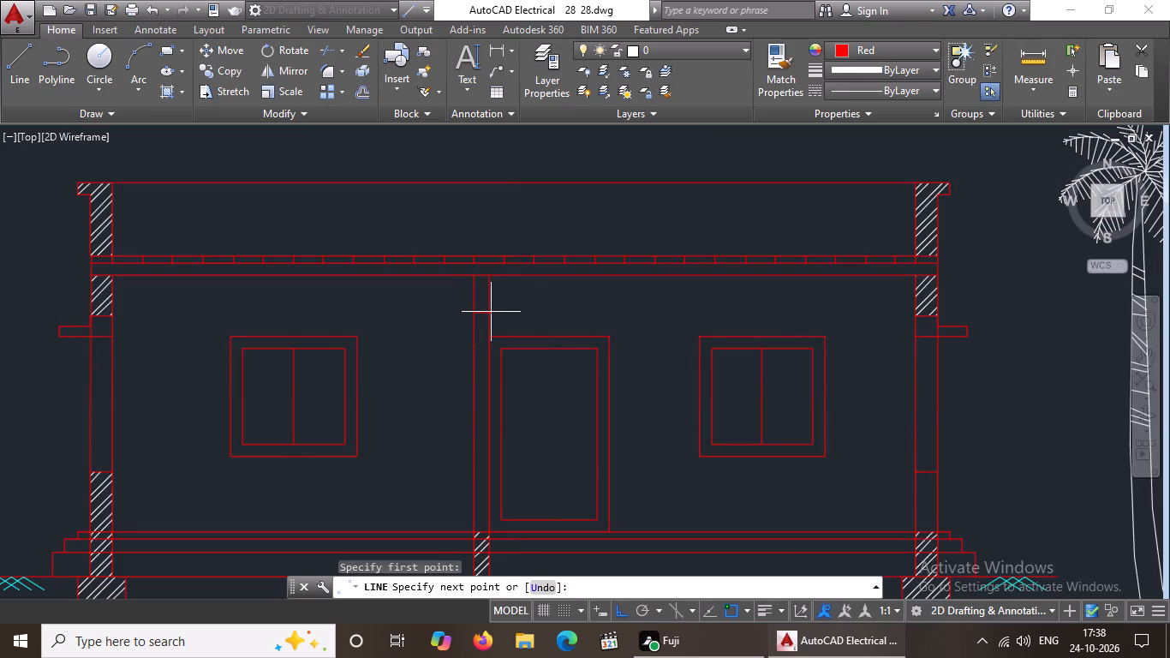
{"action": "left_click", "coordinate": [491, 312]}
{"action": "key", "text": "Escape"}
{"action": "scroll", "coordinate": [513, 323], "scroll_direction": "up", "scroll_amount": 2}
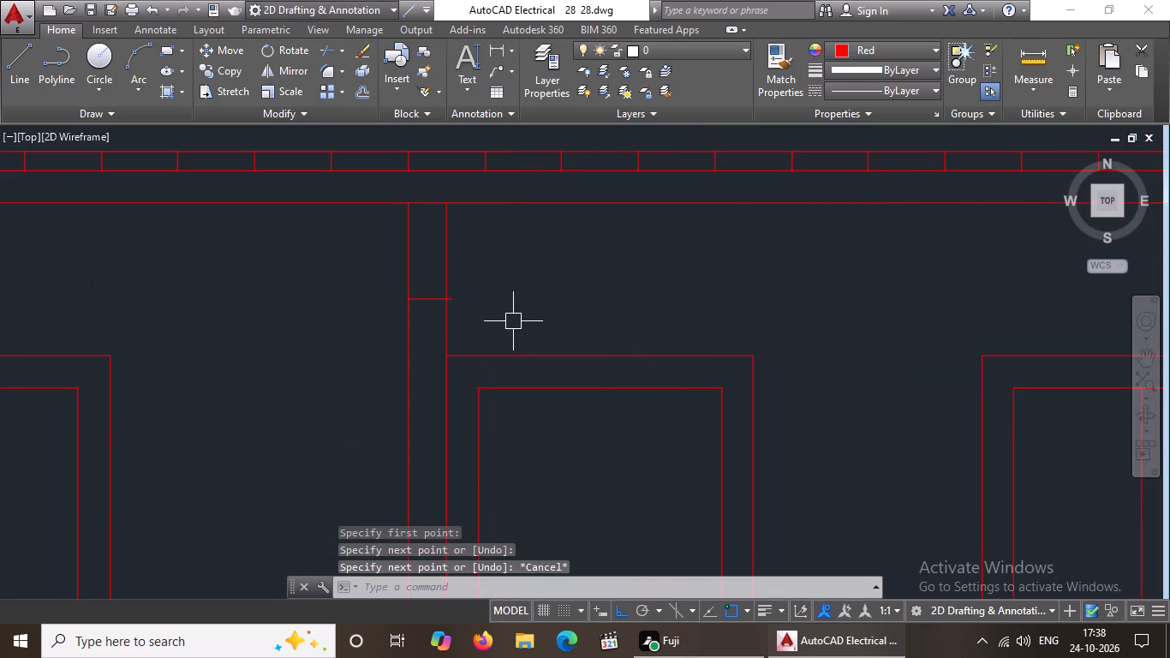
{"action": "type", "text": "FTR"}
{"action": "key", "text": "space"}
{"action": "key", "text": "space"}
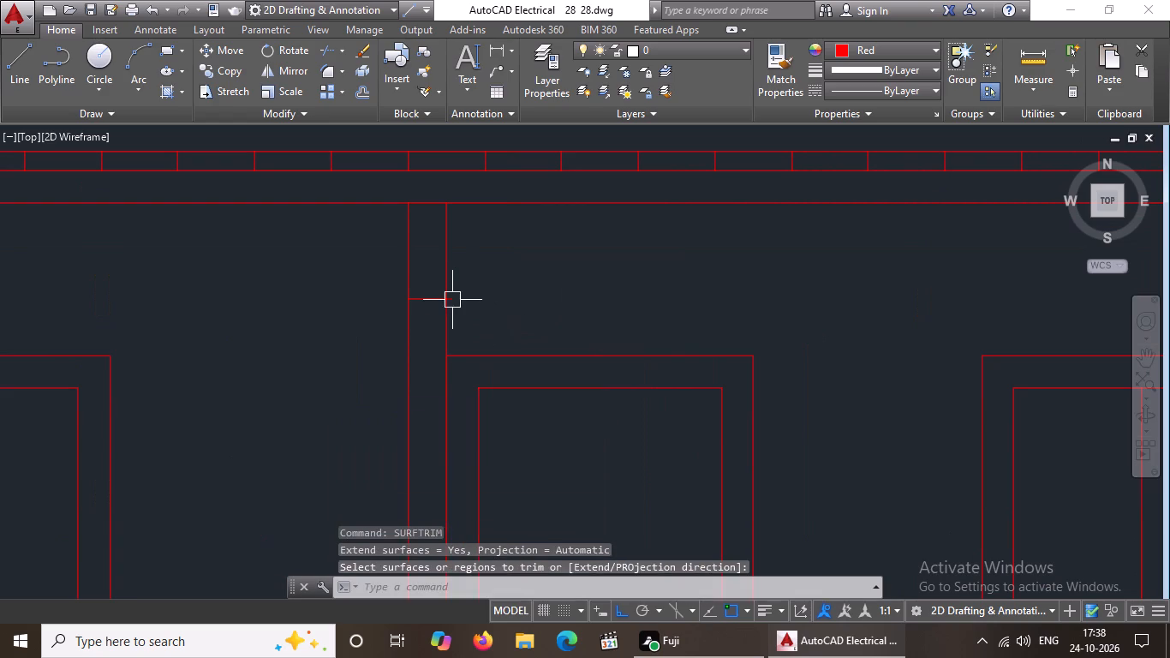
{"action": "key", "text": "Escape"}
Trim the end of the new lintel-level line that overshoots the middle wall's face on the door side.
{"action": "type", "text": "TR"}
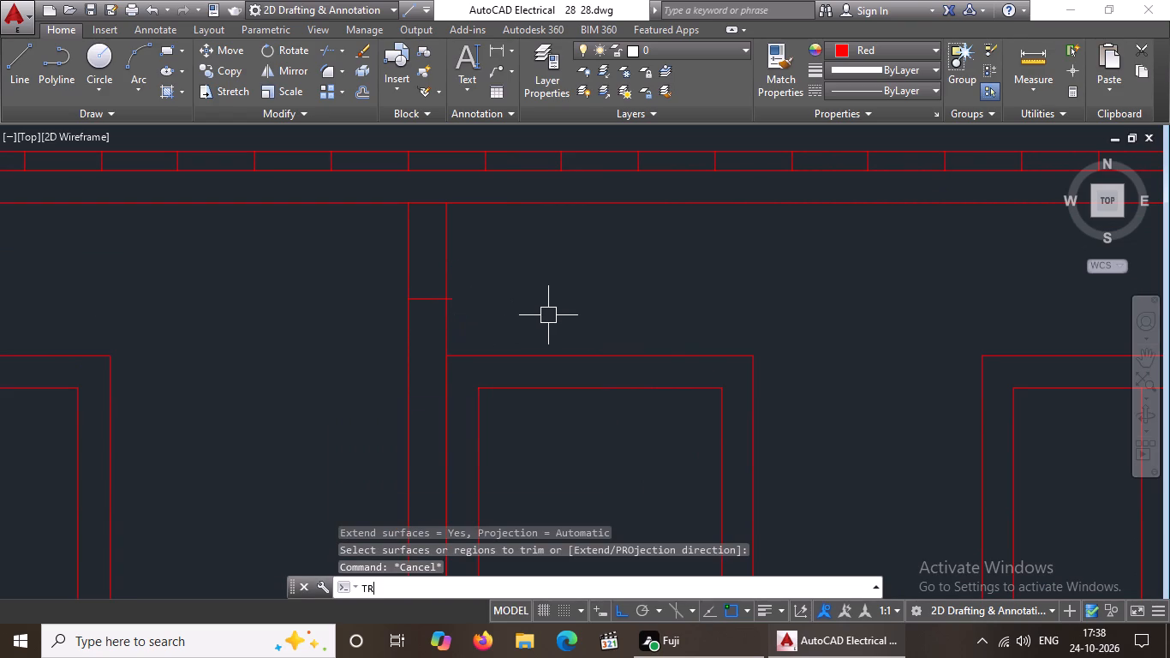
{"action": "key", "text": "Return"}
{"action": "key", "text": "Return"}
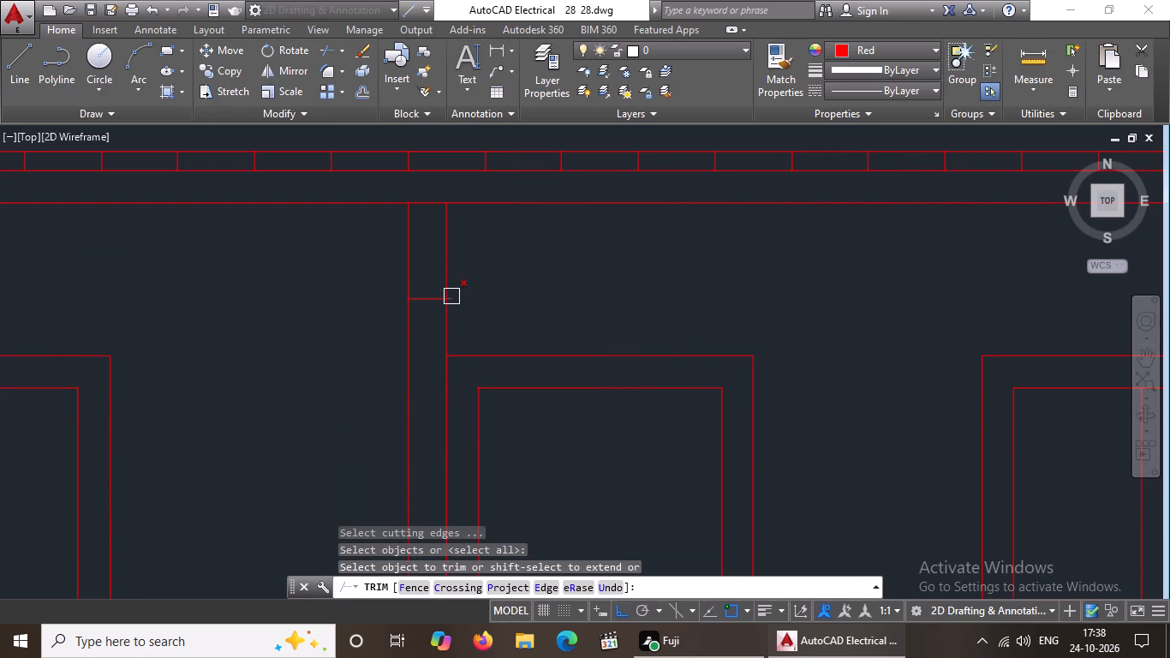
{"action": "left_click", "coordinate": [453, 296]}
{"action": "scroll", "coordinate": [535, 298], "scroll_direction": "down", "scroll_amount": 4}
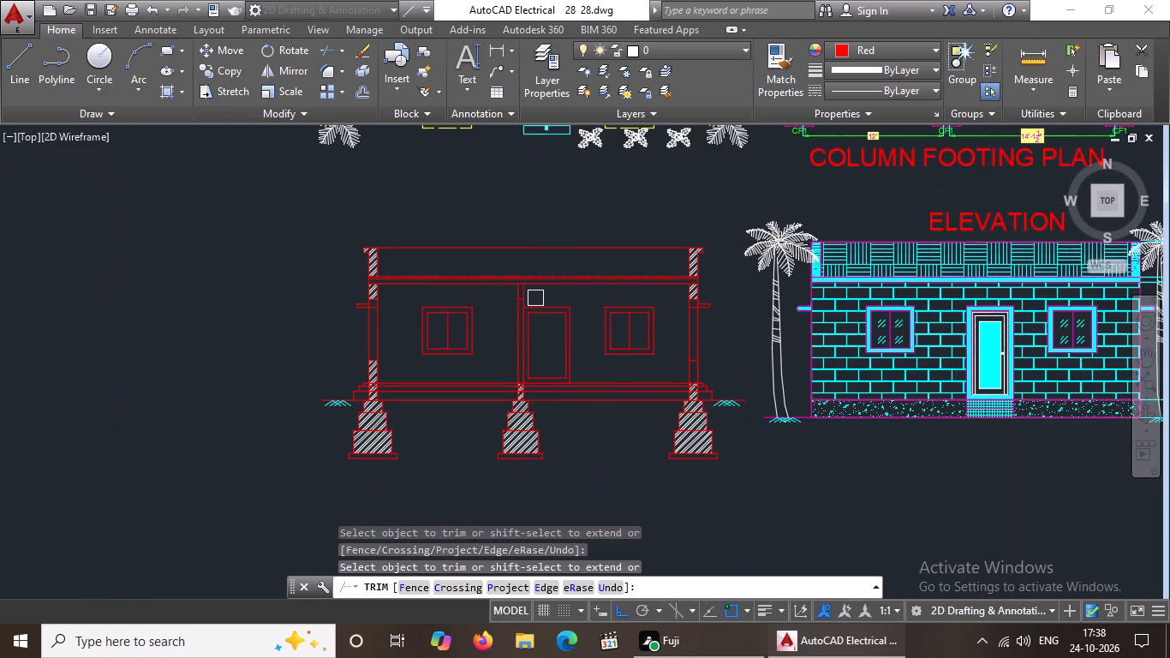
{"action": "key", "text": "Escape"}
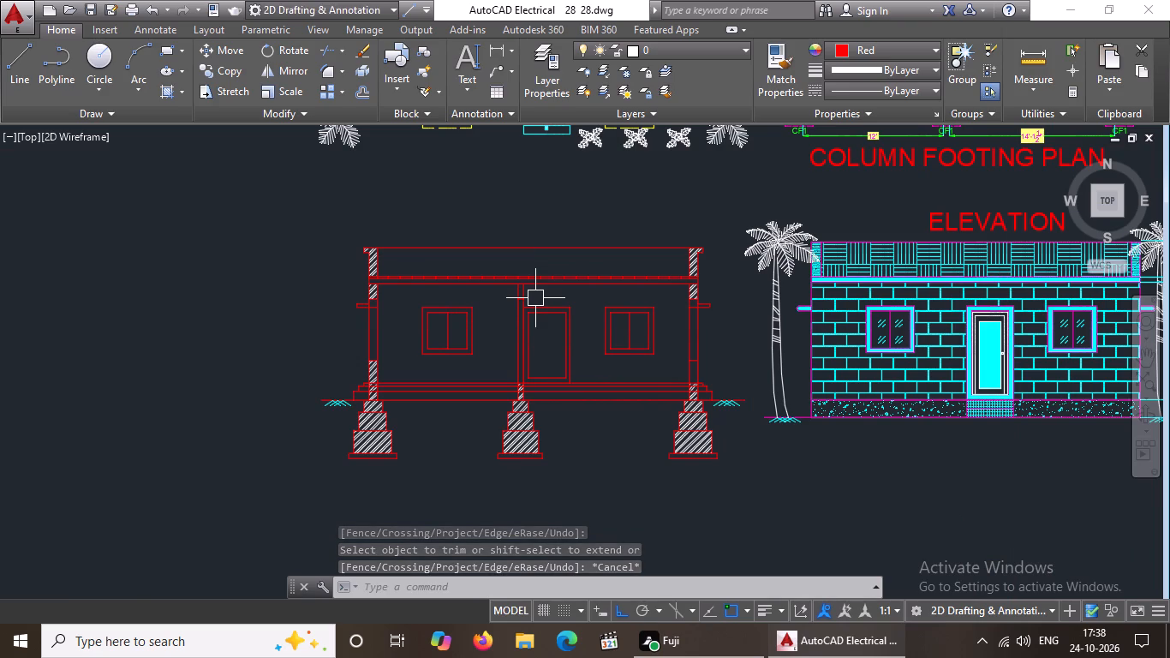
Hatch the middle wall between the slab and the lintel-level line with ANSI32 at scale 15.
{"action": "scroll", "coordinate": [639, 314], "scroll_direction": "up", "scroll_amount": 2}
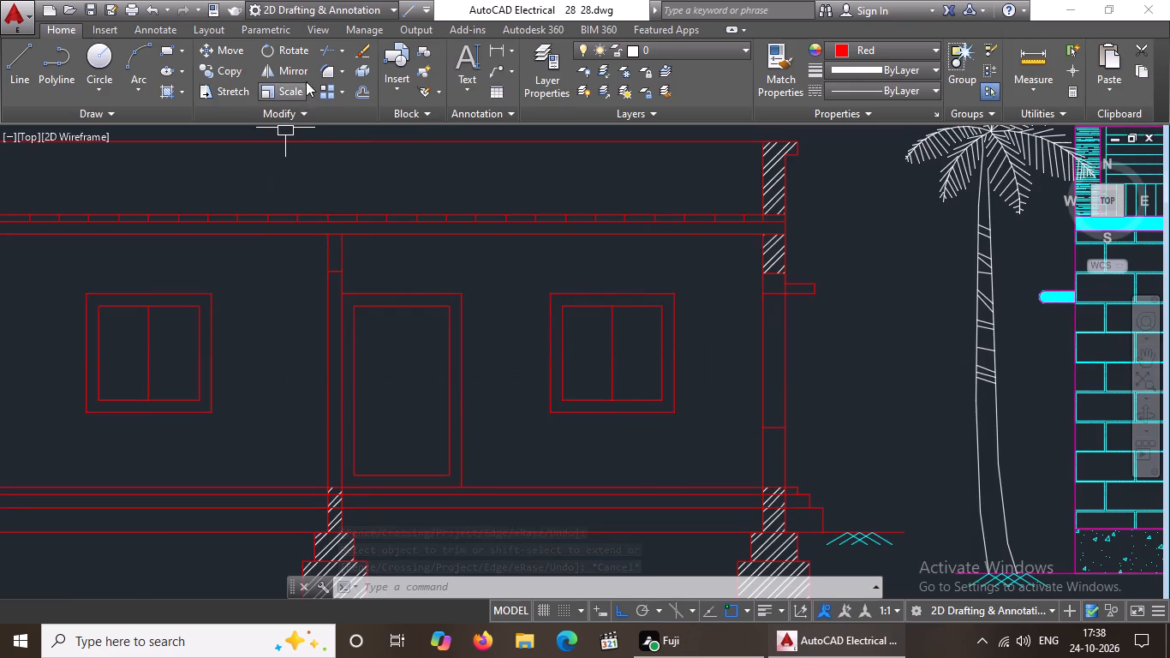
{"action": "left_click", "coordinate": [176, 91]}
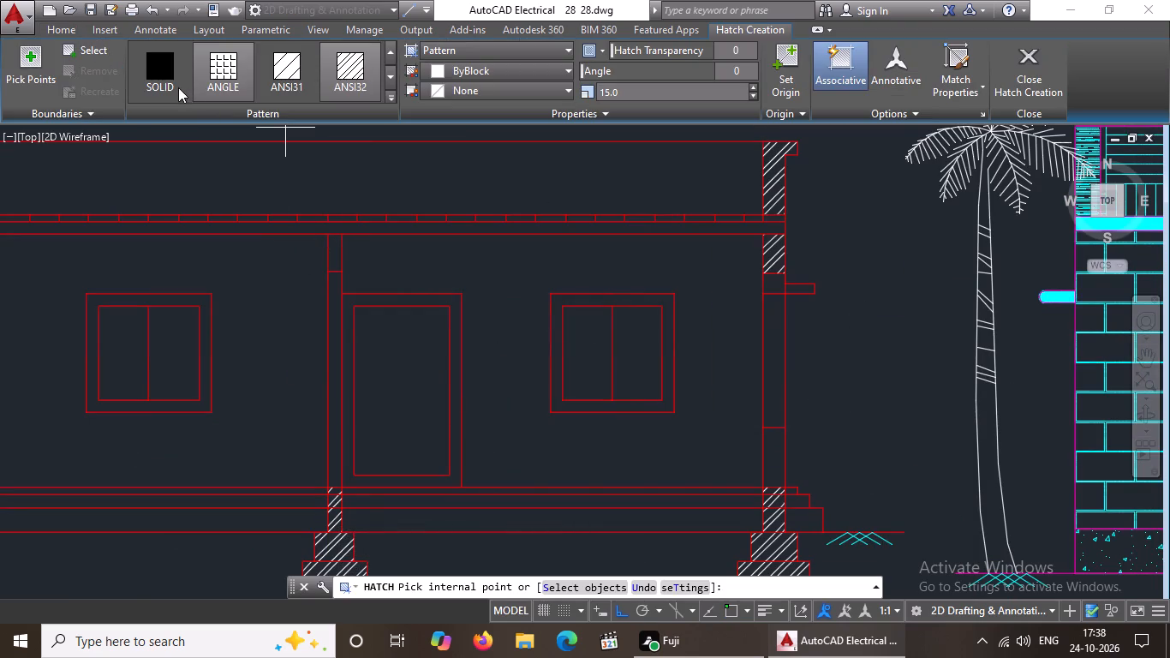
{"action": "left_click", "coordinate": [349, 66]}
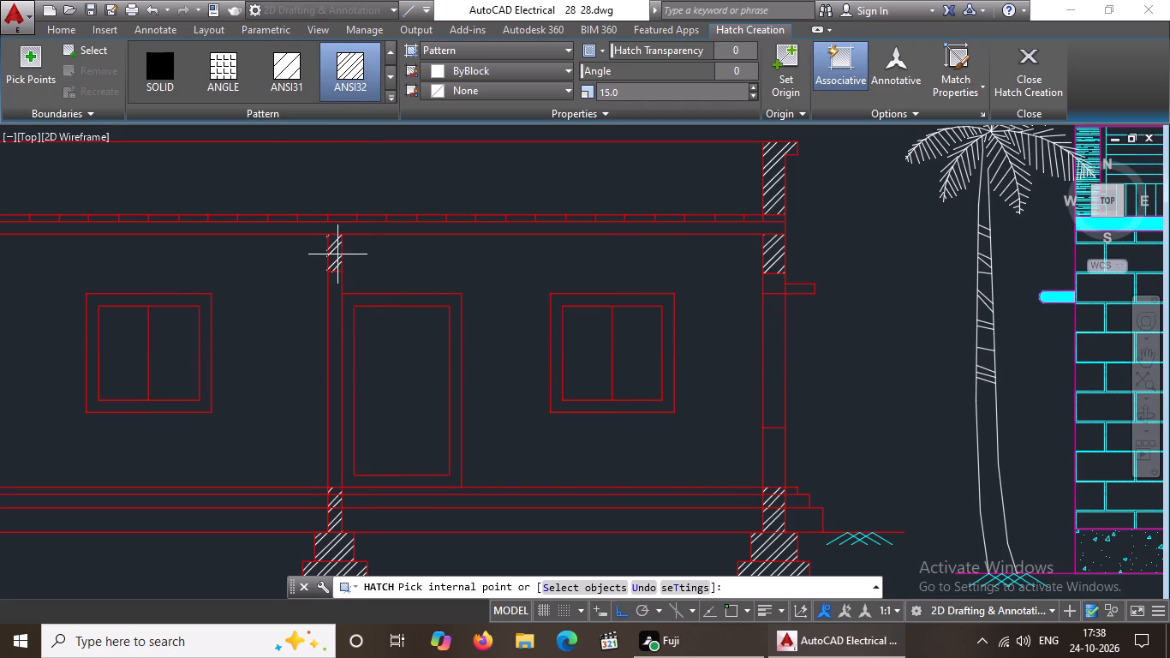
{"action": "scroll", "coordinate": [337, 253], "scroll_direction": "up", "scroll_amount": 2}
{"action": "left_click", "coordinate": [337, 253]}
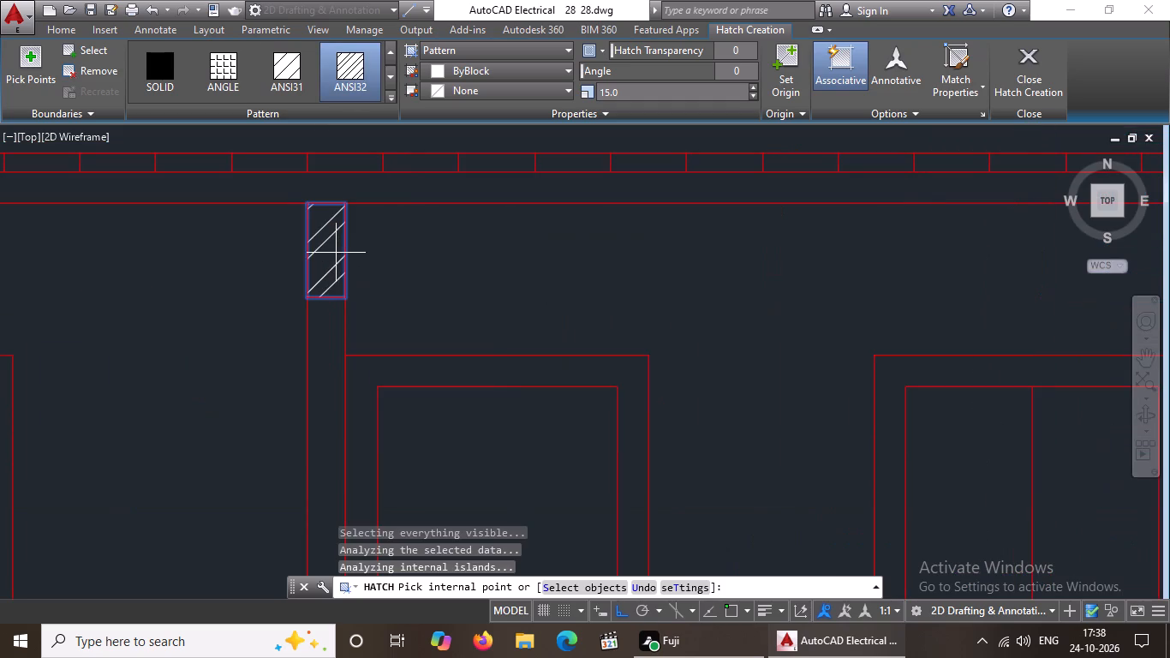
Hatch the right wall between the floor line and the sill line with ANSI32 at scale 15.
{"action": "scroll", "coordinate": [531, 324], "scroll_direction": "down", "scroll_amount": 1}
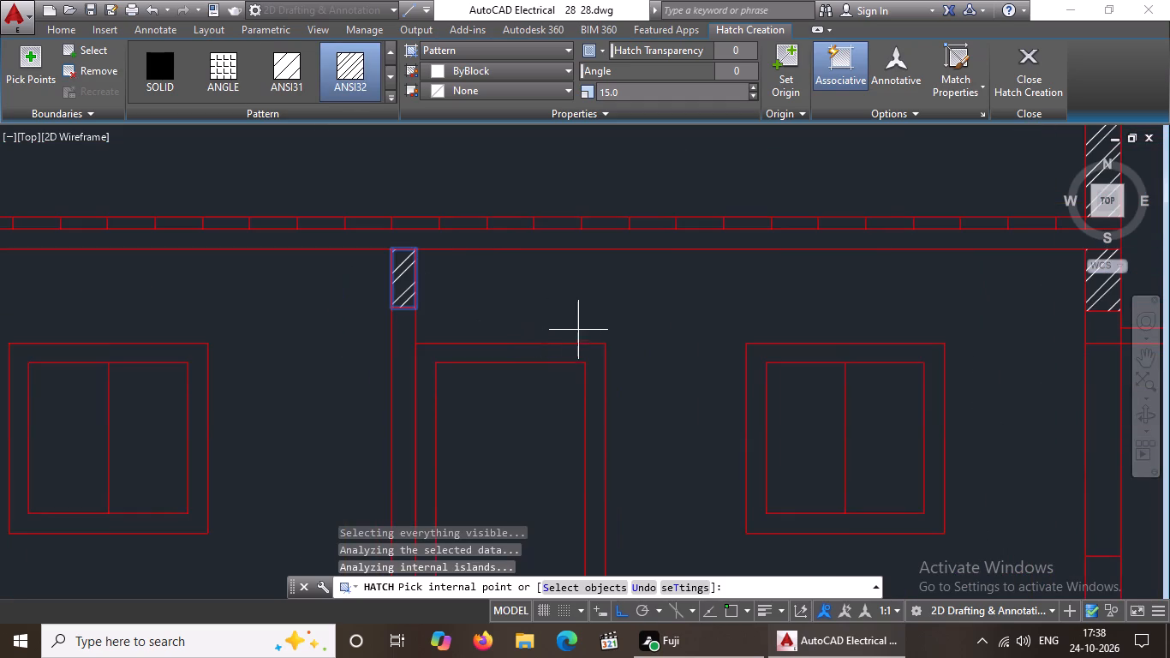
{"action": "scroll", "coordinate": [600, 330], "scroll_direction": "down", "scroll_amount": 2}
{"action": "scroll", "coordinate": [801, 446], "scroll_direction": "up", "scroll_amount": 2}
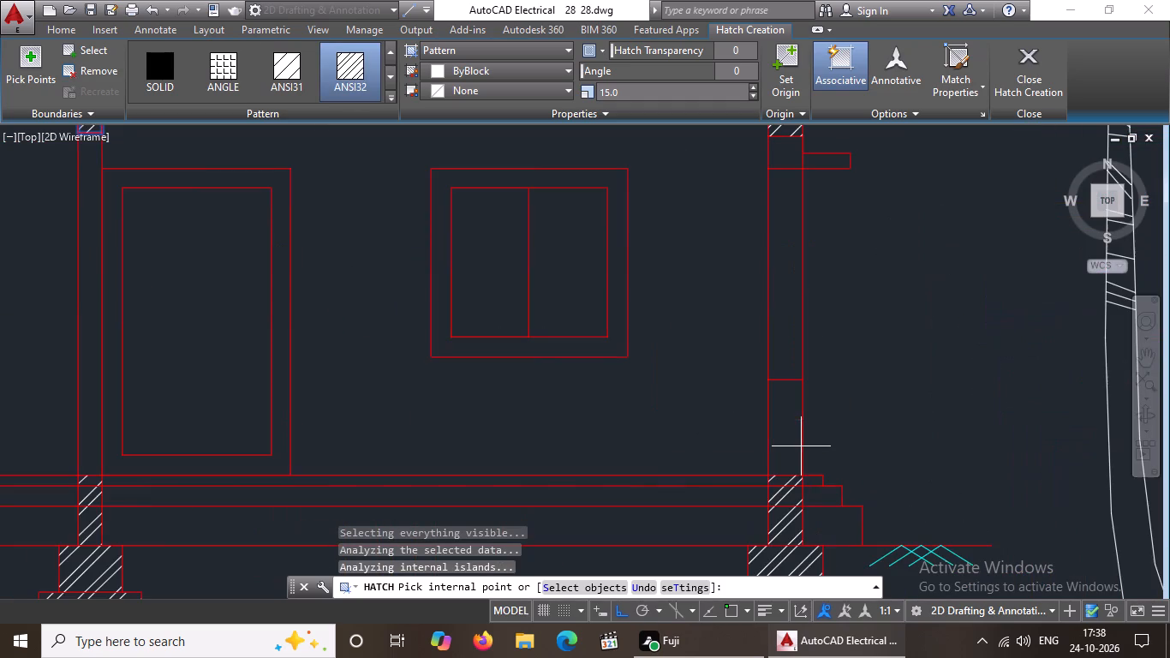
{"action": "left_click", "coordinate": [790, 426]}
{"action": "scroll", "coordinate": [797, 422], "scroll_direction": "down", "scroll_amount": 4}
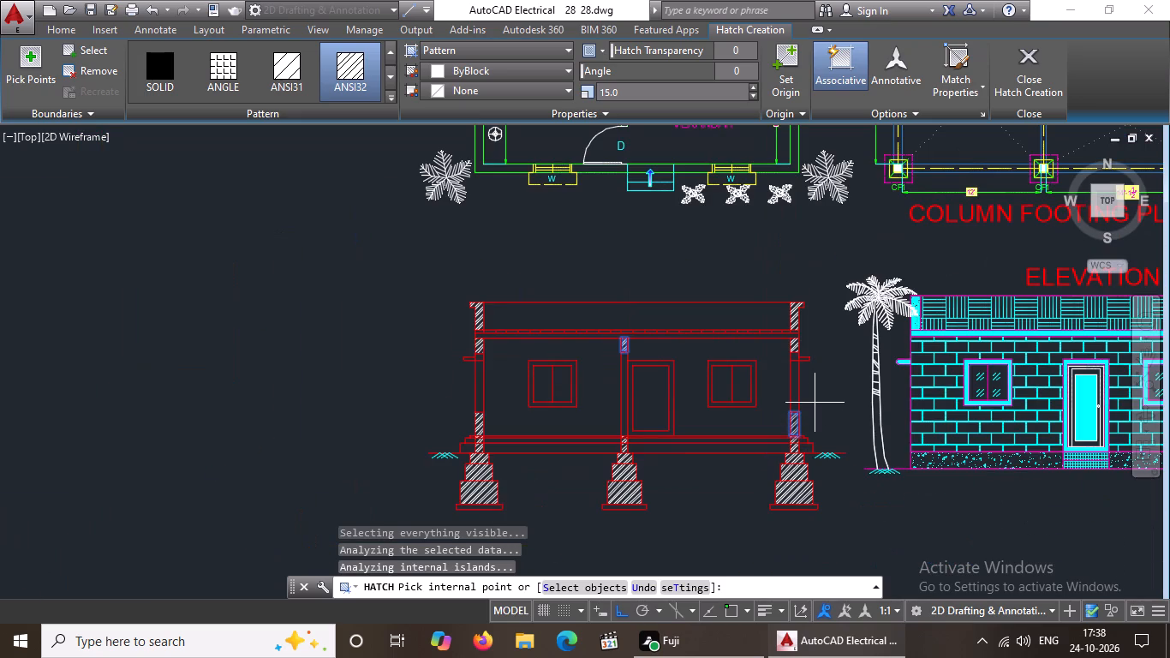
{"action": "key", "text": "Escape"}
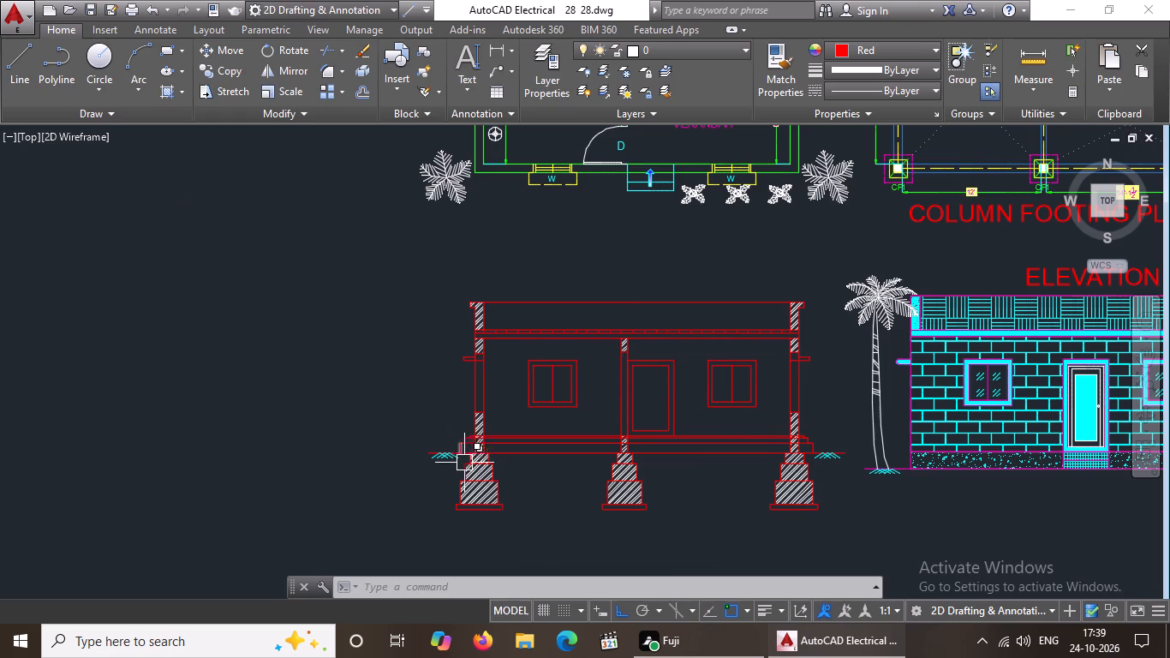
Draw a vertical centre line in the left wall's window opening, from the sill line up to the lintel's underside.
{"action": "scroll", "coordinate": [542, 482], "scroll_direction": "up", "scroll_amount": 2}
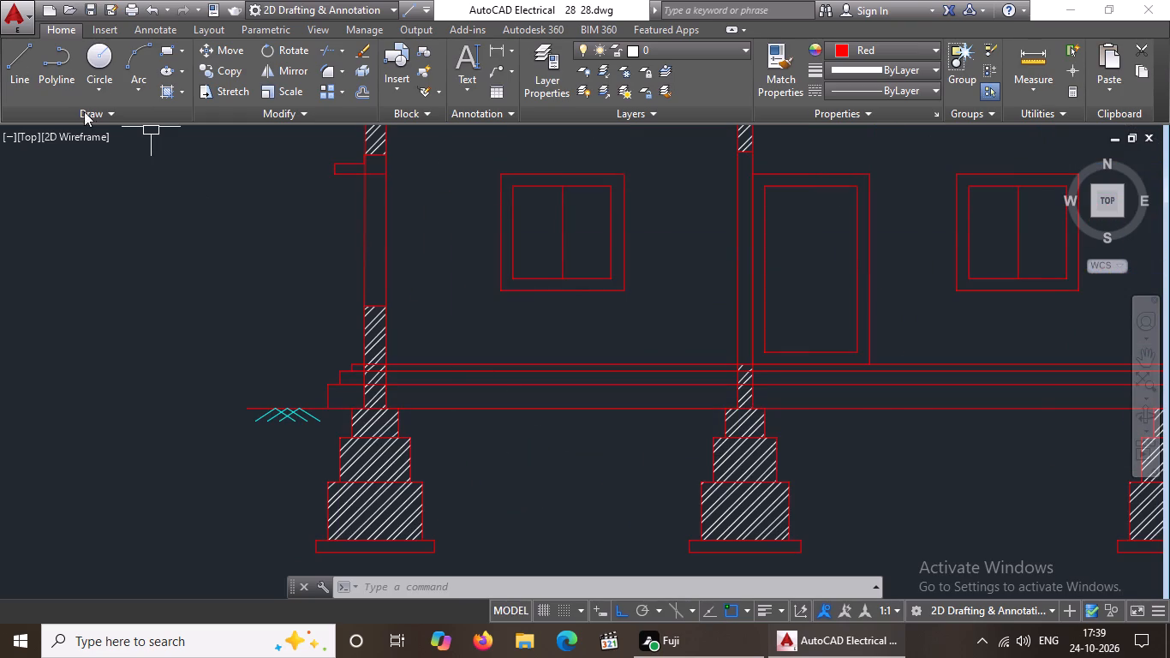
{"action": "left_click", "coordinate": [18, 69]}
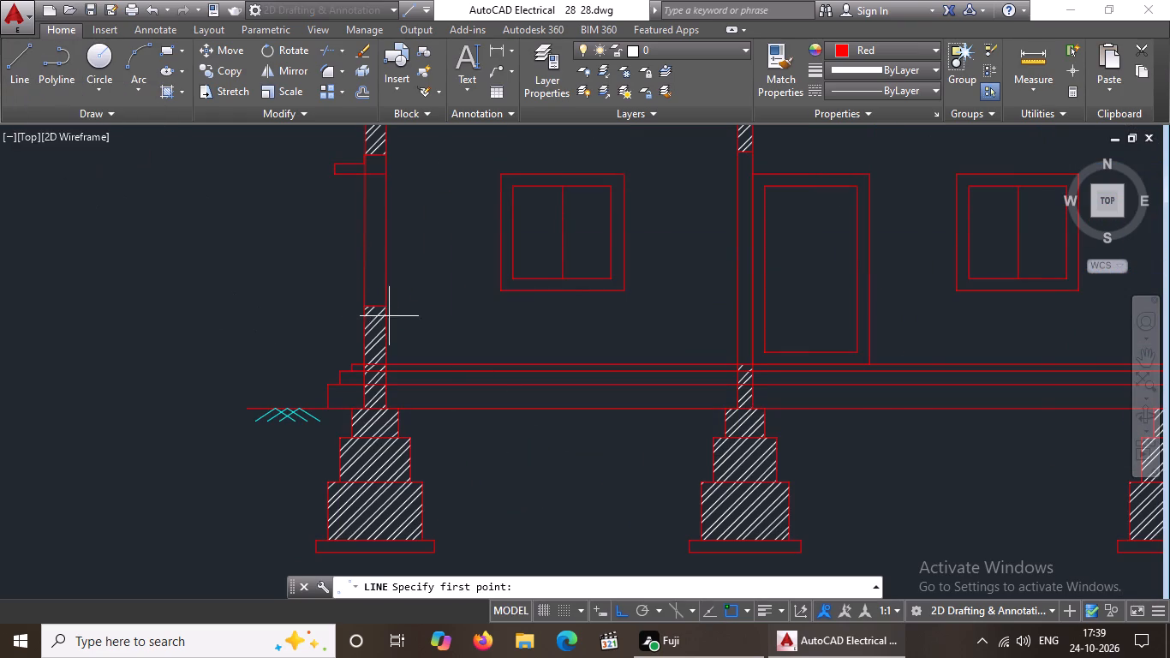
{"action": "left_click", "coordinate": [376, 305]}
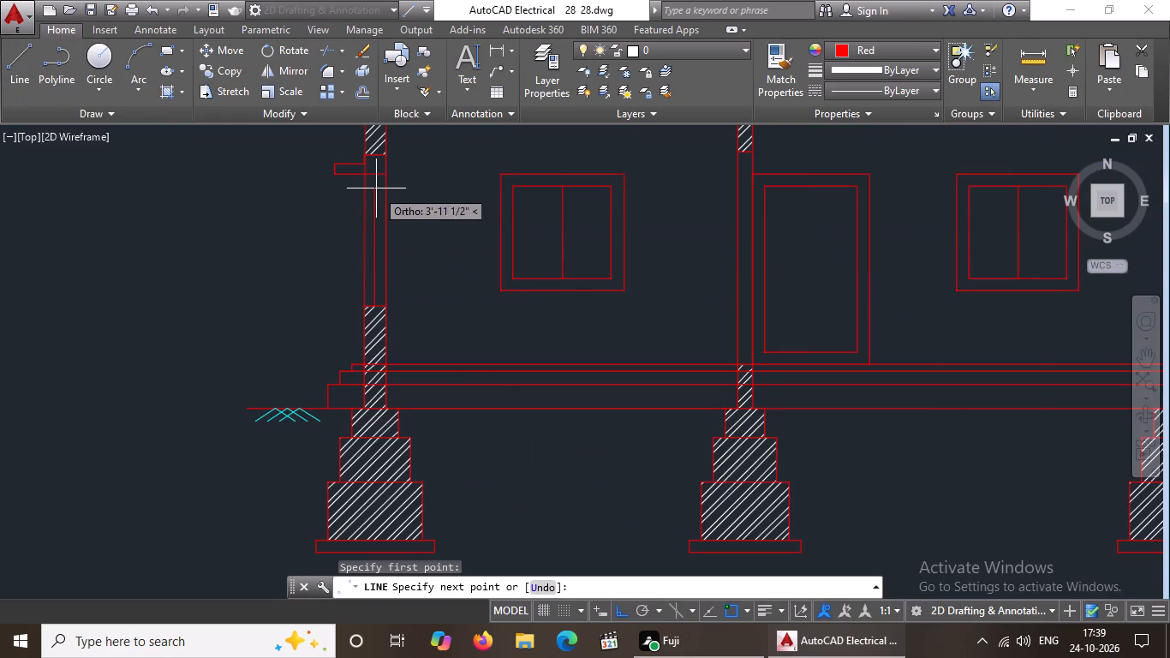
{"action": "scroll", "coordinate": [376, 175], "scroll_direction": "up", "scroll_amount": 2}
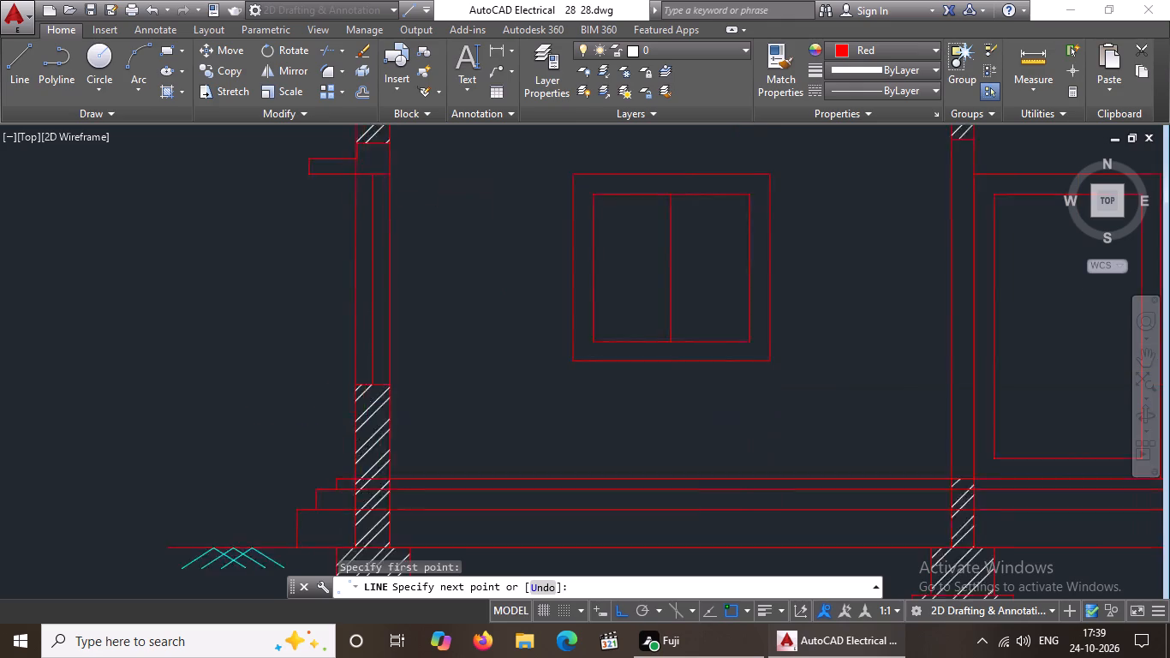
{"action": "left_click", "coordinate": [369, 178]}
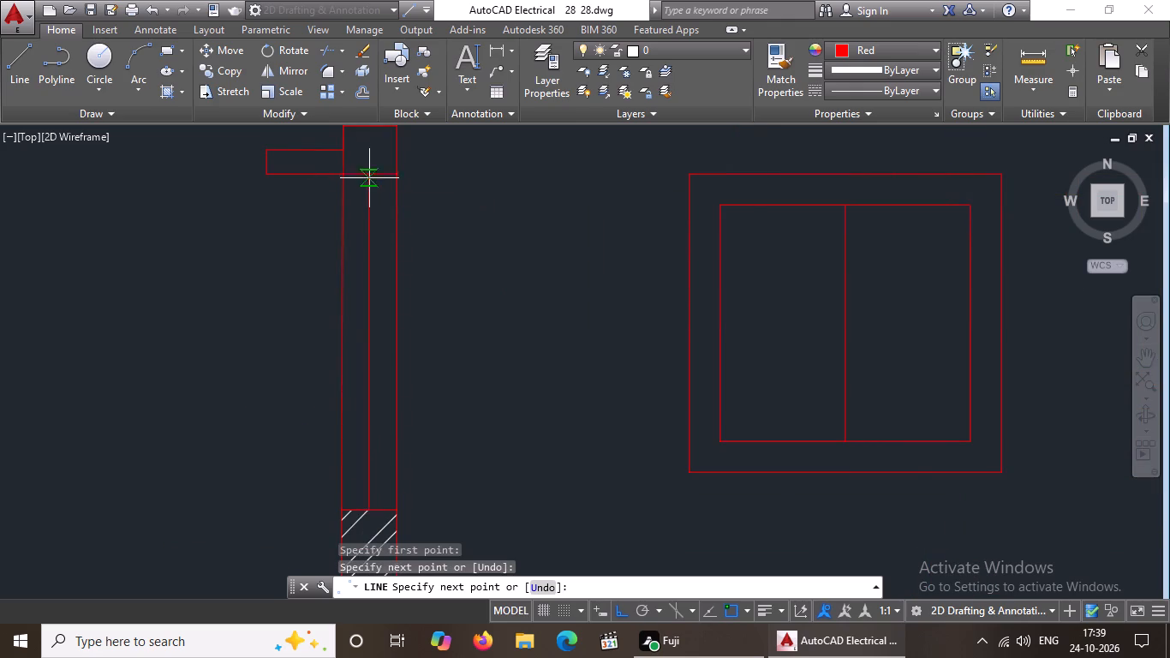
{"action": "key", "text": "Escape"}
Offset the left wall opening's centre line by 1" to both sides.
{"action": "key", "text": "o"}
{"action": "key", "text": "Return"}
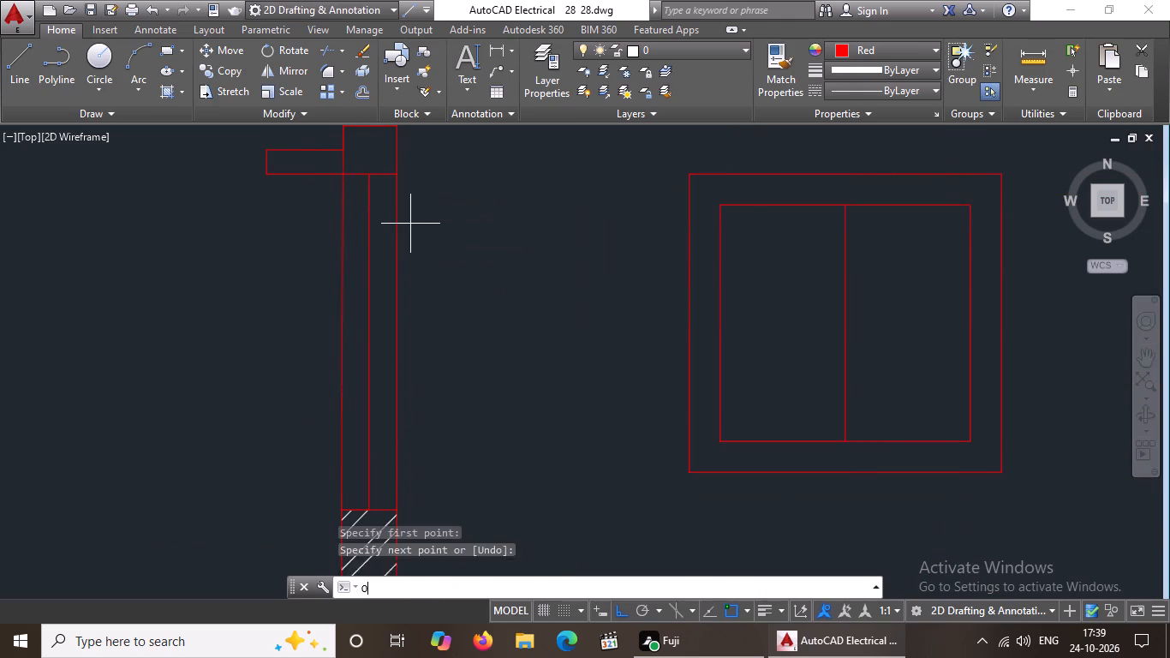
{"action": "type", "text": "1\""}
{"action": "key", "text": "Return"}
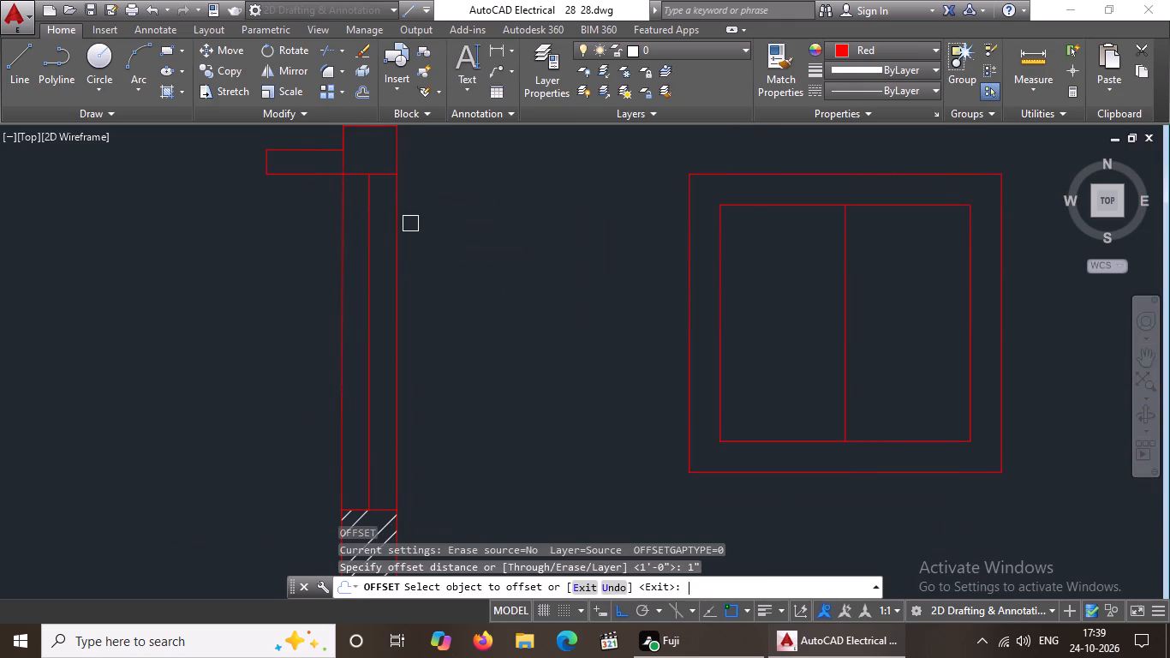
{"action": "left_click", "coordinate": [365, 277]}
{"action": "left_click", "coordinate": [398, 272]}
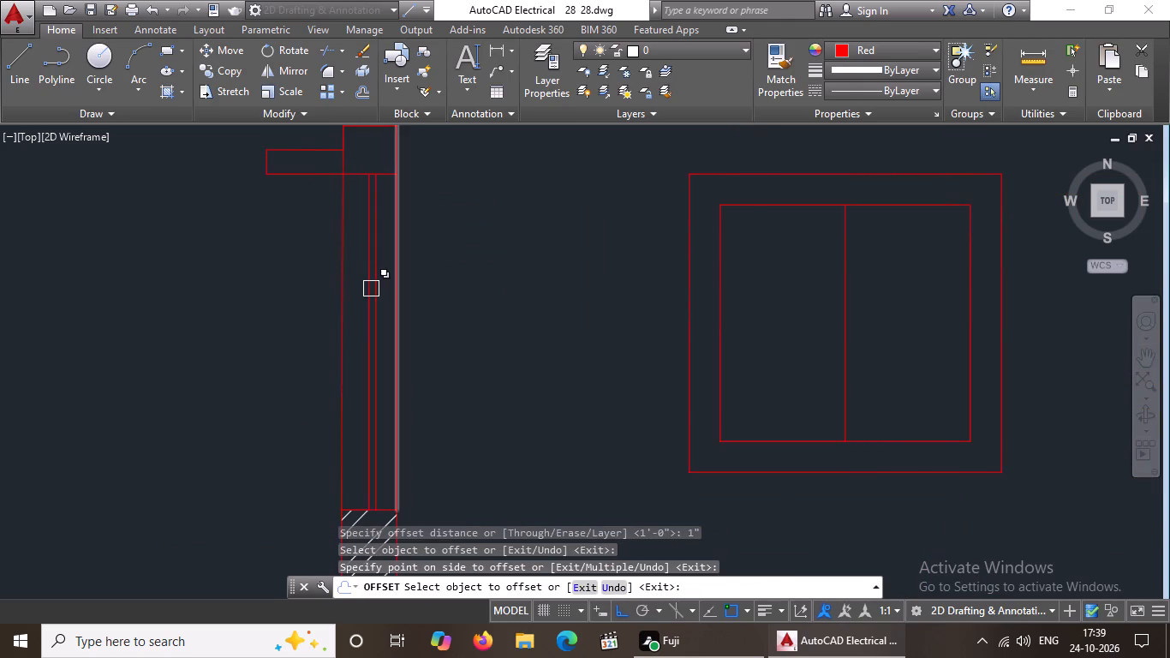
{"action": "left_click", "coordinate": [363, 293]}
{"action": "left_click", "coordinate": [346, 302]}
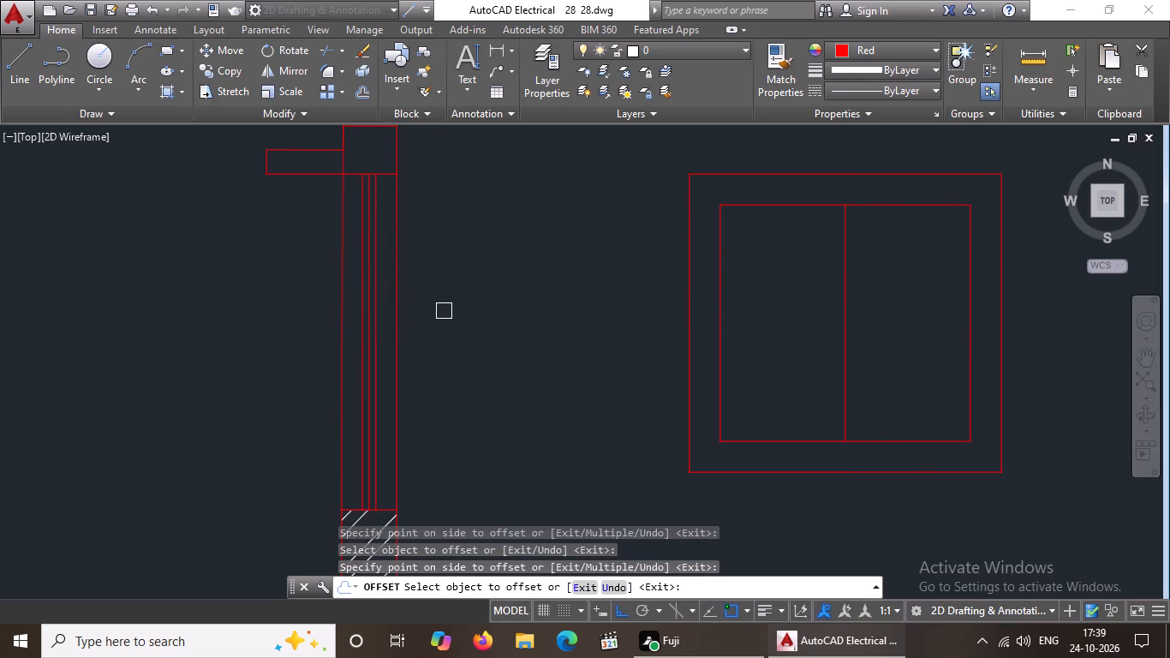
{"action": "key", "text": "Escape"}
Delete the original centre line between the two offset lines in the left wall's window opening.
{"action": "scroll", "coordinate": [397, 319], "scroll_direction": "up", "scroll_amount": 1}
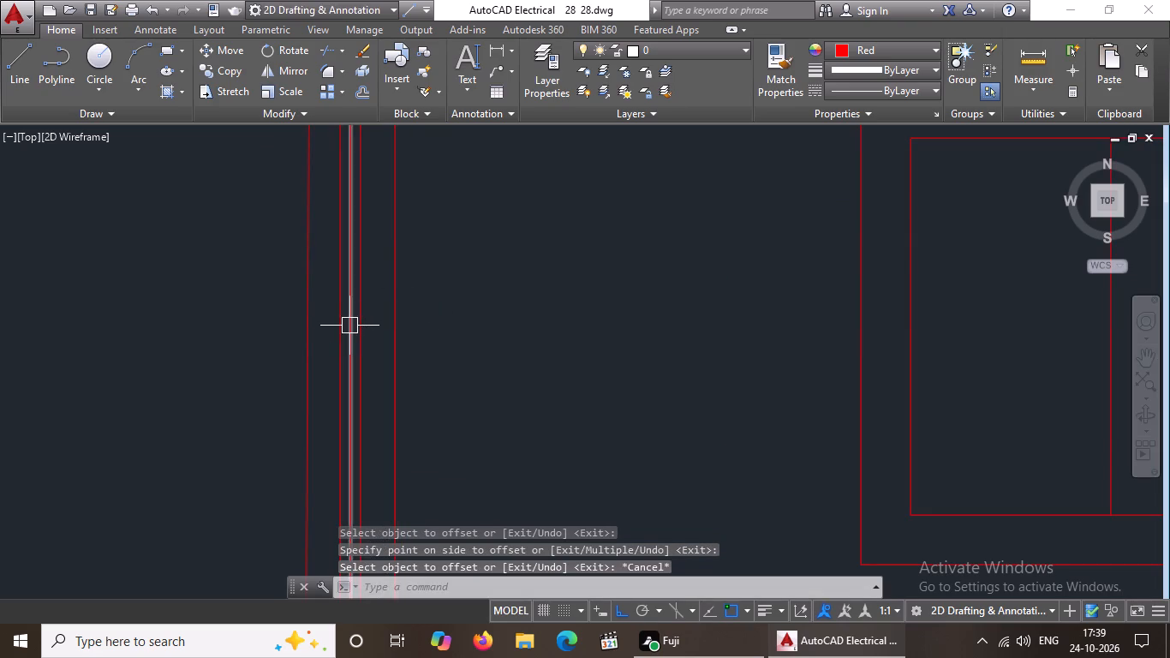
{"action": "left_click", "coordinate": [352, 323]}
{"action": "key", "text": "Delete"}
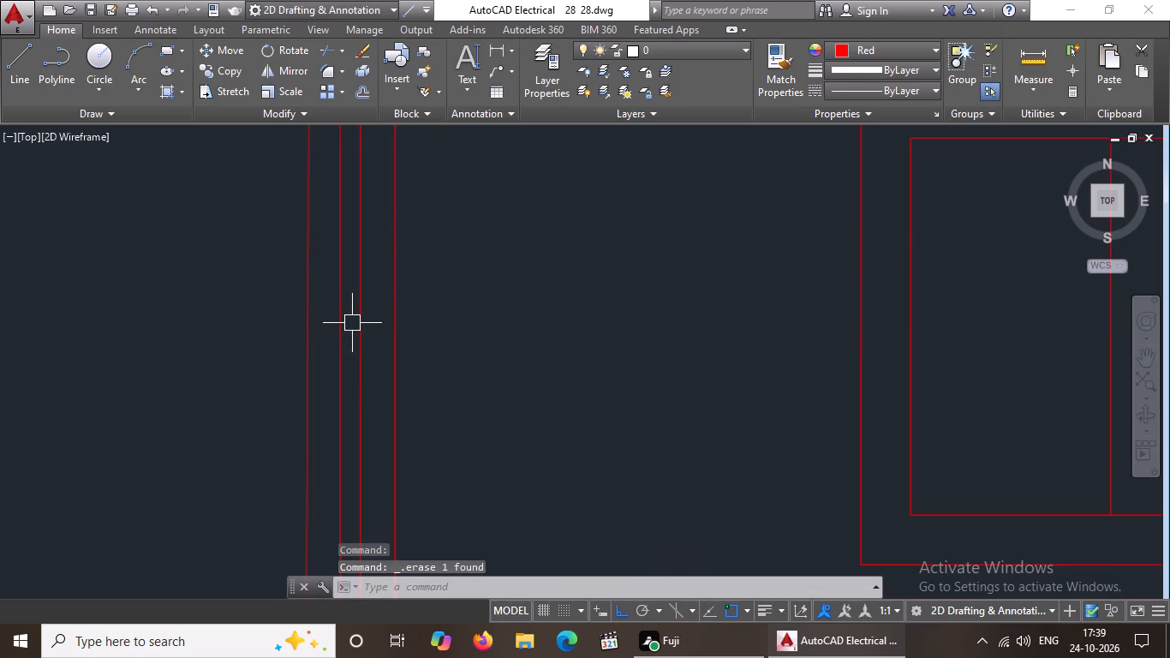
Draw a vertical centre line in the right wall's window opening, from the sill line up to the lintel's underside.
{"action": "scroll", "coordinate": [355, 341], "scroll_direction": "down", "scroll_amount": 5}
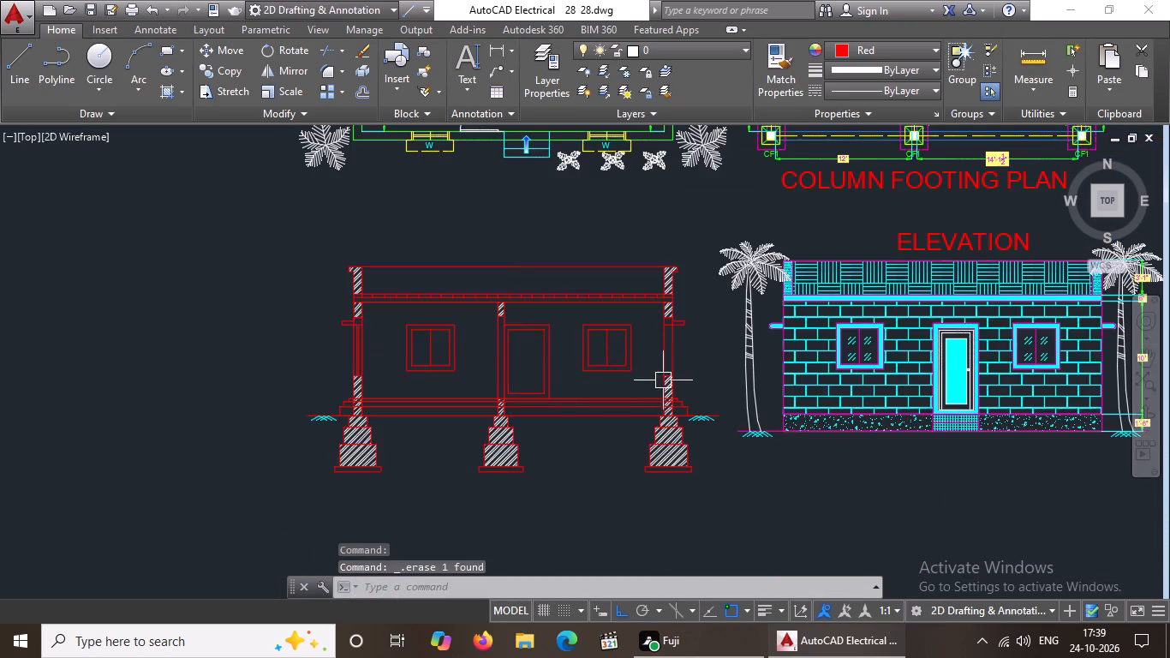
{"action": "scroll", "coordinate": [669, 375], "scroll_direction": "up", "scroll_amount": 2}
{"action": "key", "text": "l"}
{"action": "key", "text": "Return"}
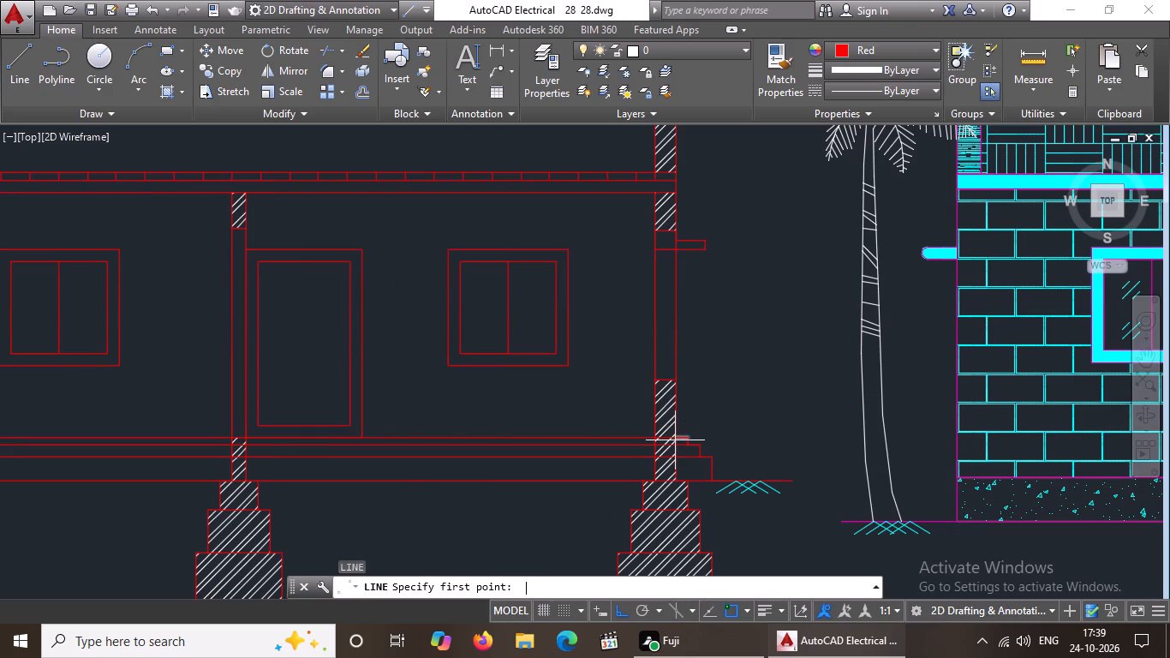
{"action": "scroll", "coordinate": [642, 372], "scroll_direction": "up", "scroll_amount": 2}
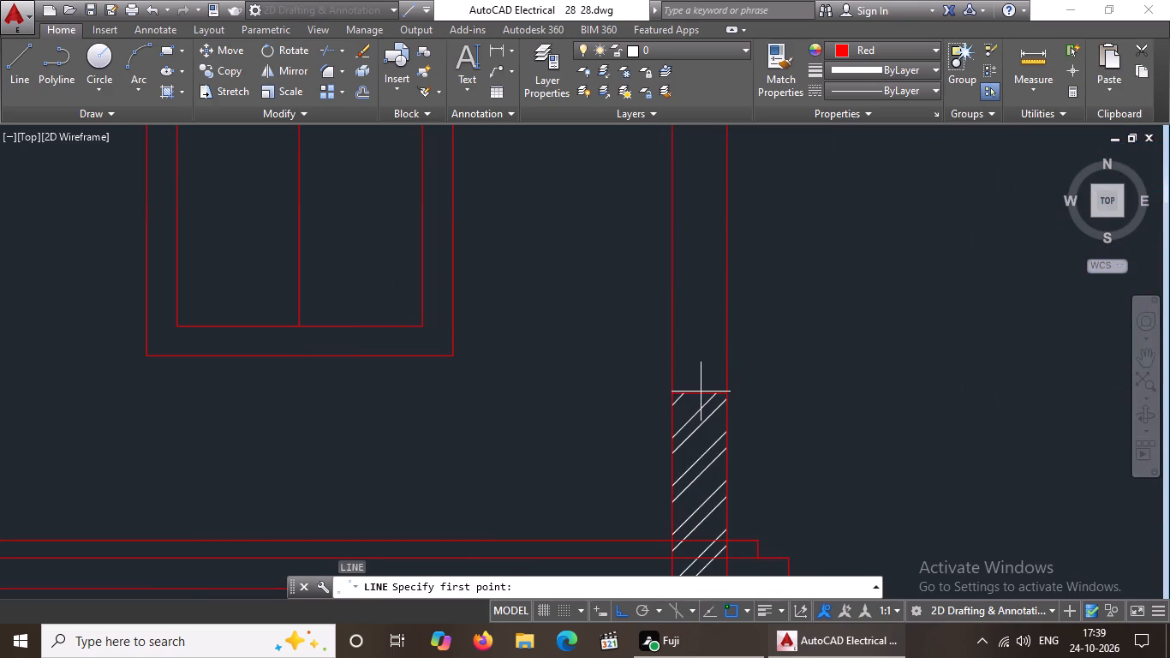
{"action": "left_click", "coordinate": [703, 394]}
{"action": "scroll", "coordinate": [694, 358], "scroll_direction": "down", "scroll_amount": 3}
{"action": "scroll", "coordinate": [696, 298], "scroll_direction": "up", "scroll_amount": 3}
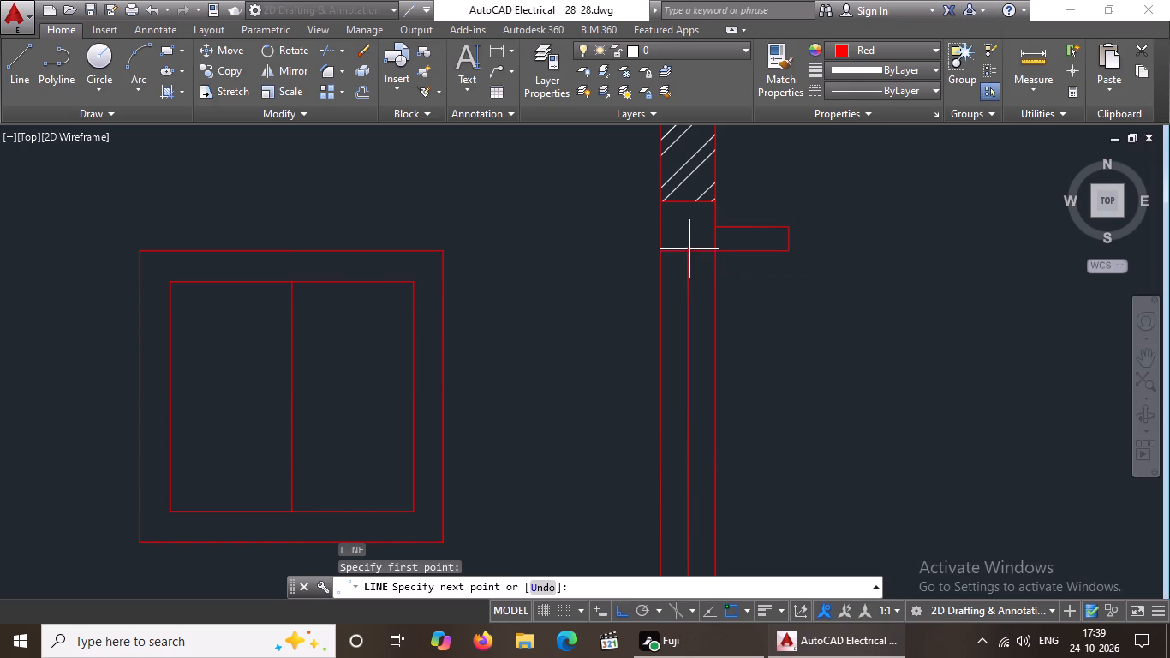
{"action": "left_click", "coordinate": [689, 248]}
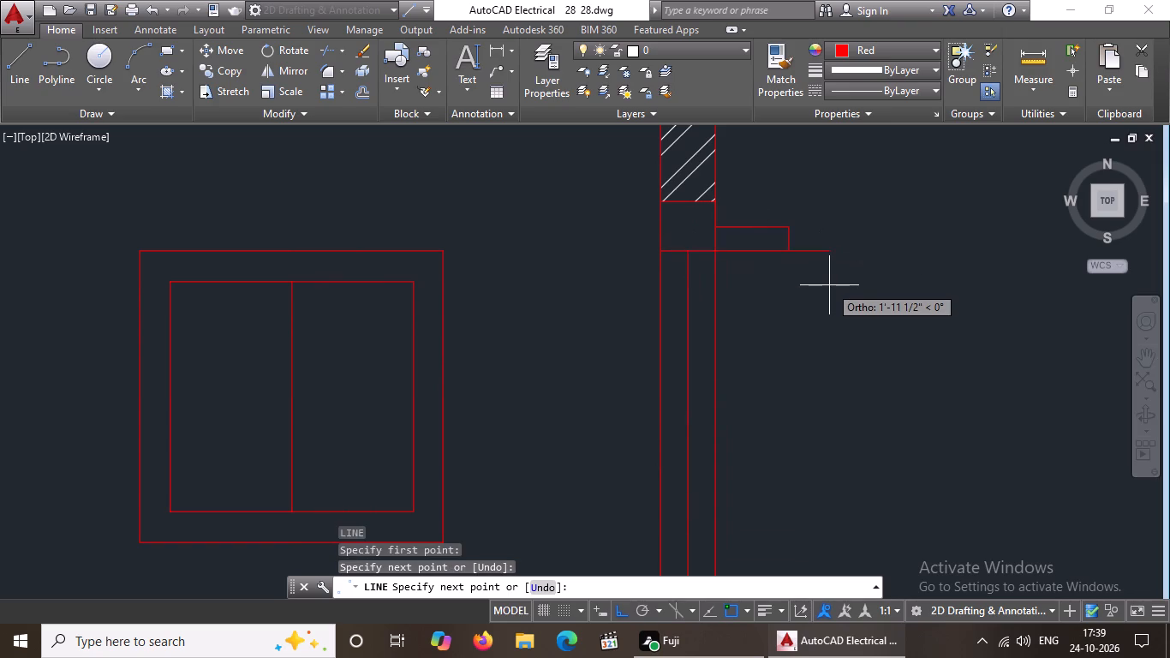
{"action": "key", "text": "Escape"}
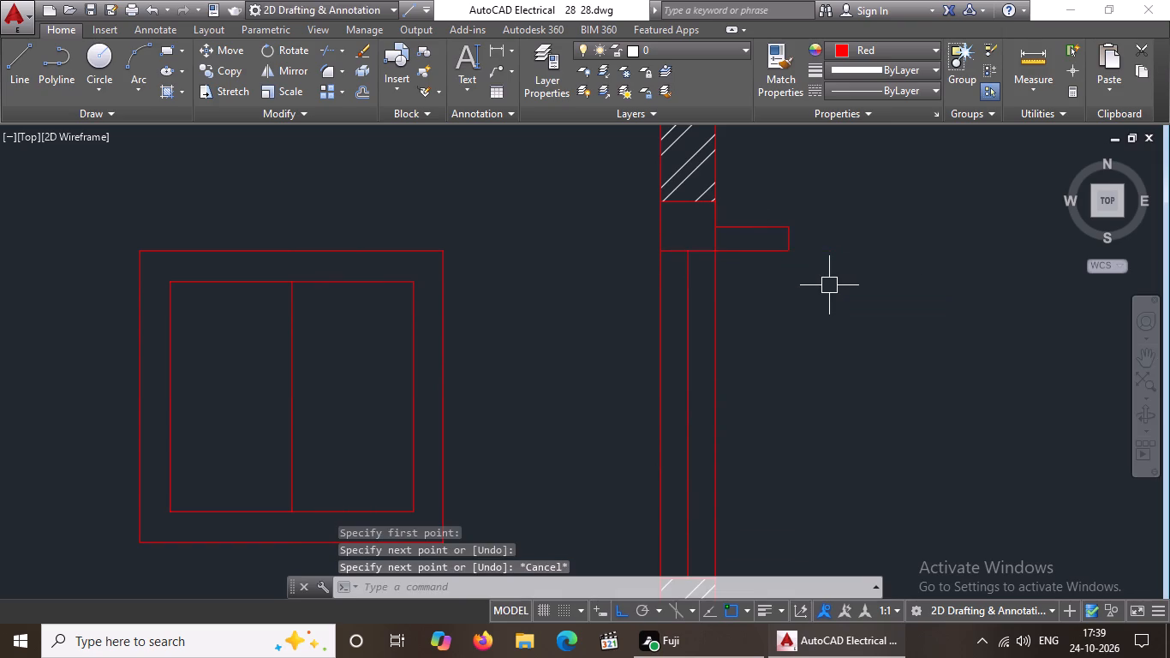
Start an offset of the centre line in the right wall's window opening.
{"action": "key", "text": "o"}
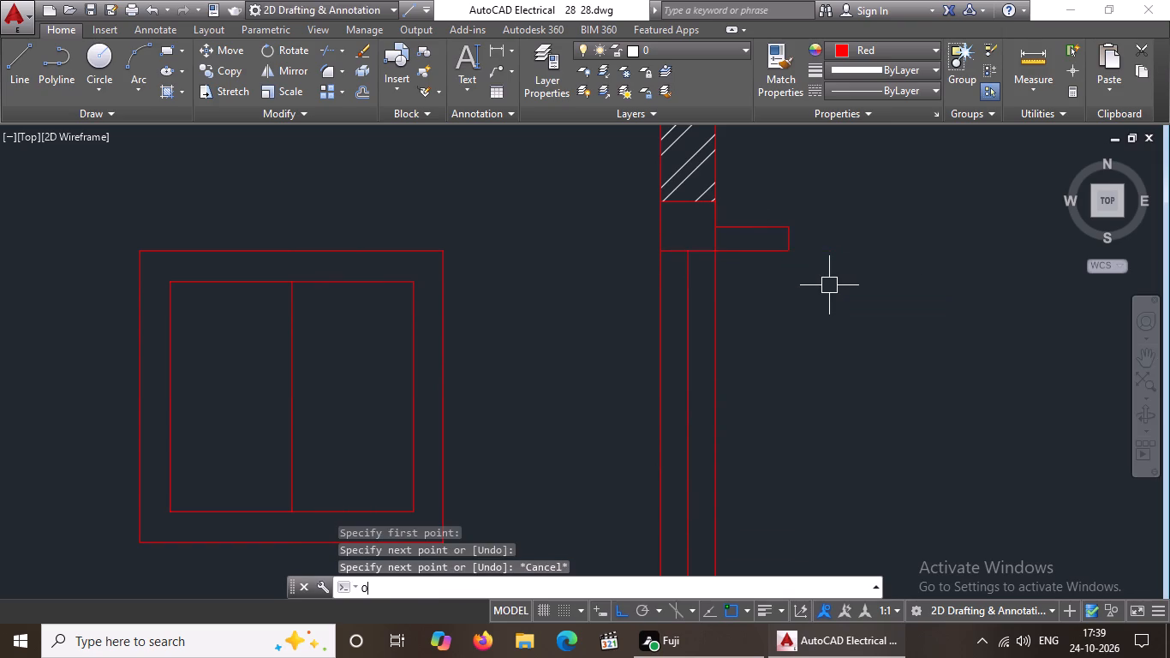
{"action": "key", "text": "Return"}
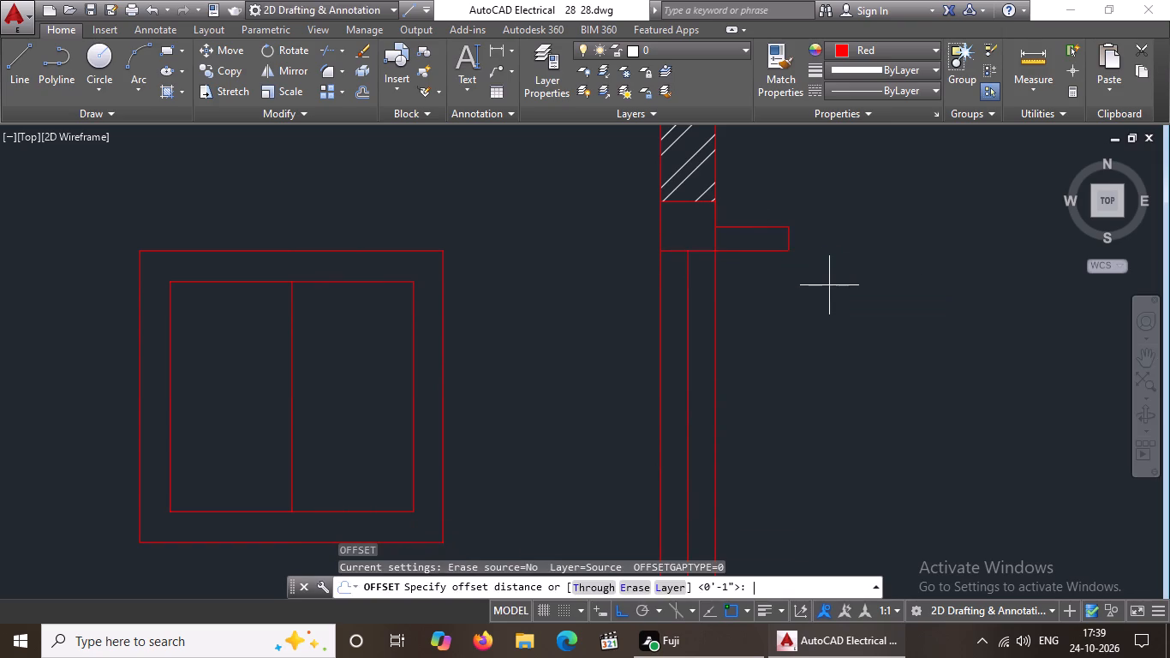
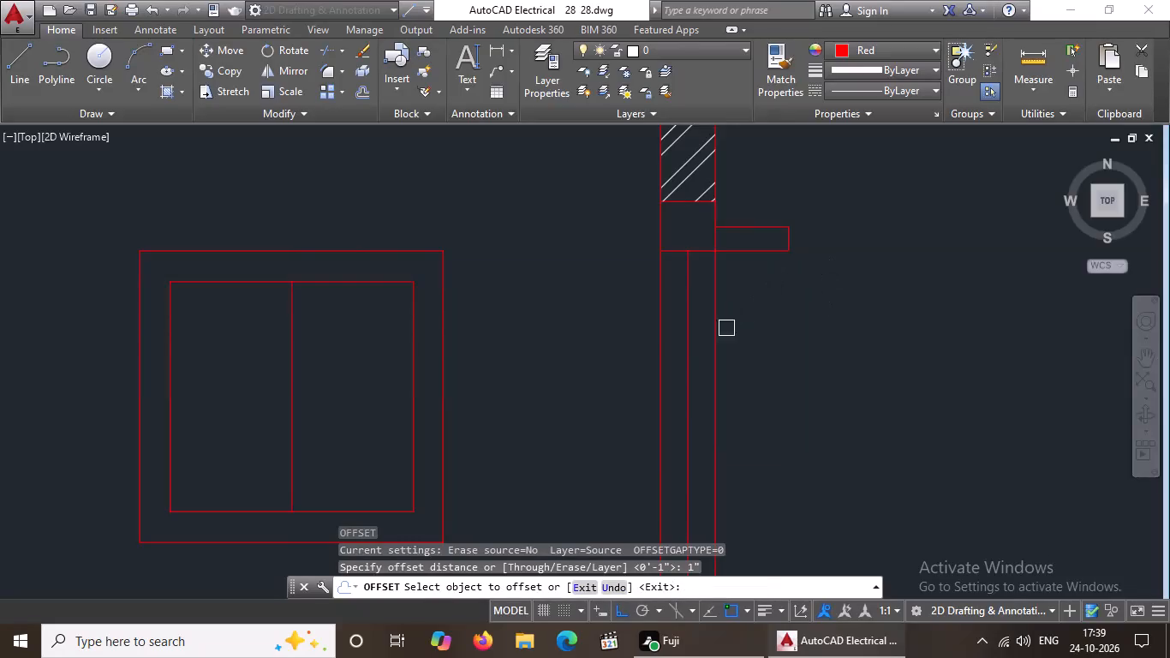
Offset the centre line in the right wall's window opening by 1" to both sides.
{"action": "left_click_drag", "start_coordinate": [685, 348], "coordinate": [695, 345]}
{"action": "left_click", "coordinate": [753, 339]}
{"action": "scroll", "coordinate": [692, 369], "scroll_direction": "up", "scroll_amount": 2}
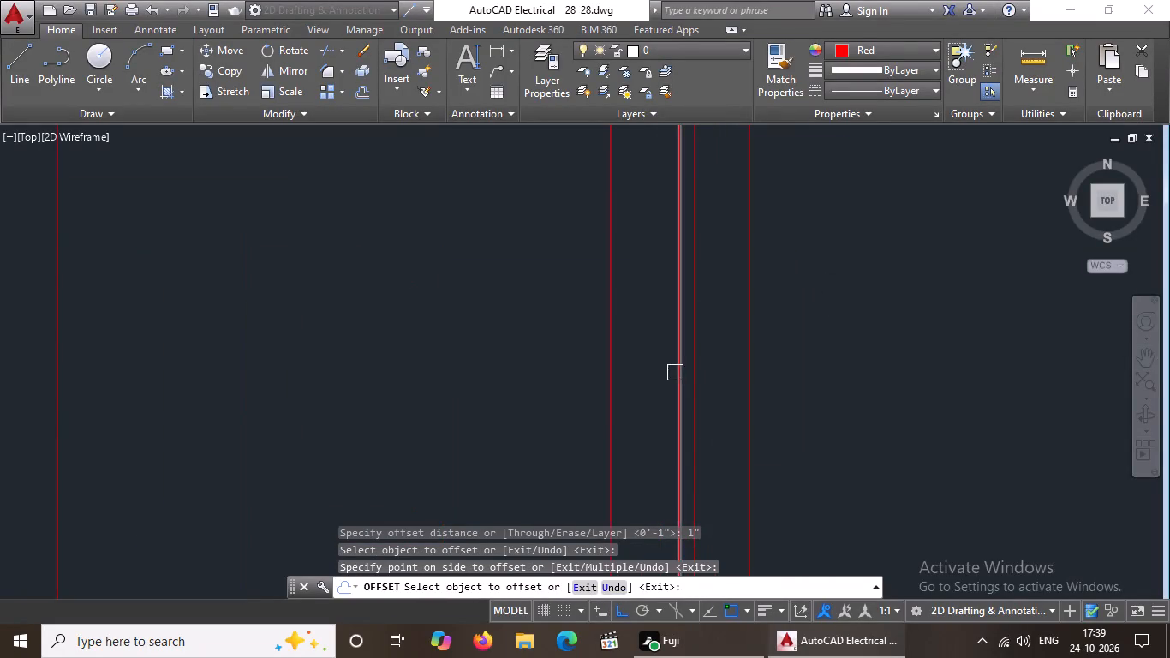
{"action": "left_click", "coordinate": [675, 373]}
{"action": "left_click", "coordinate": [611, 392]}
{"action": "key", "text": "Escape"}
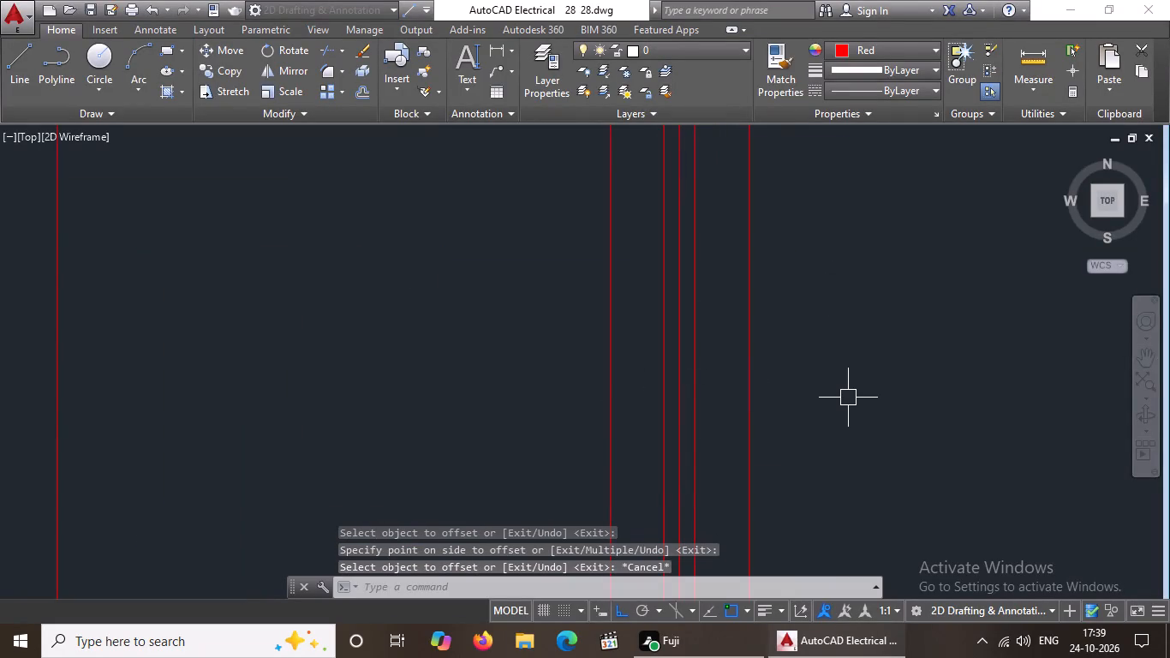
Delete the original centre line between the two offset lines in the right wall's window opening.
{"action": "left_click", "coordinate": [677, 419]}
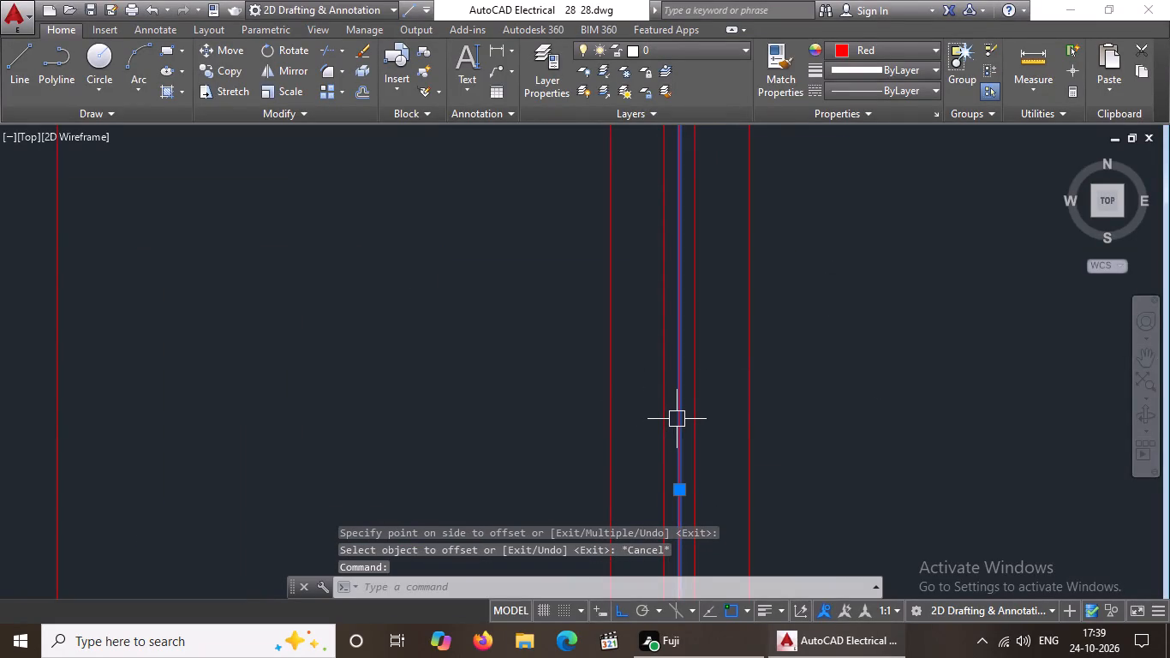
{"action": "key", "text": "Delete"}
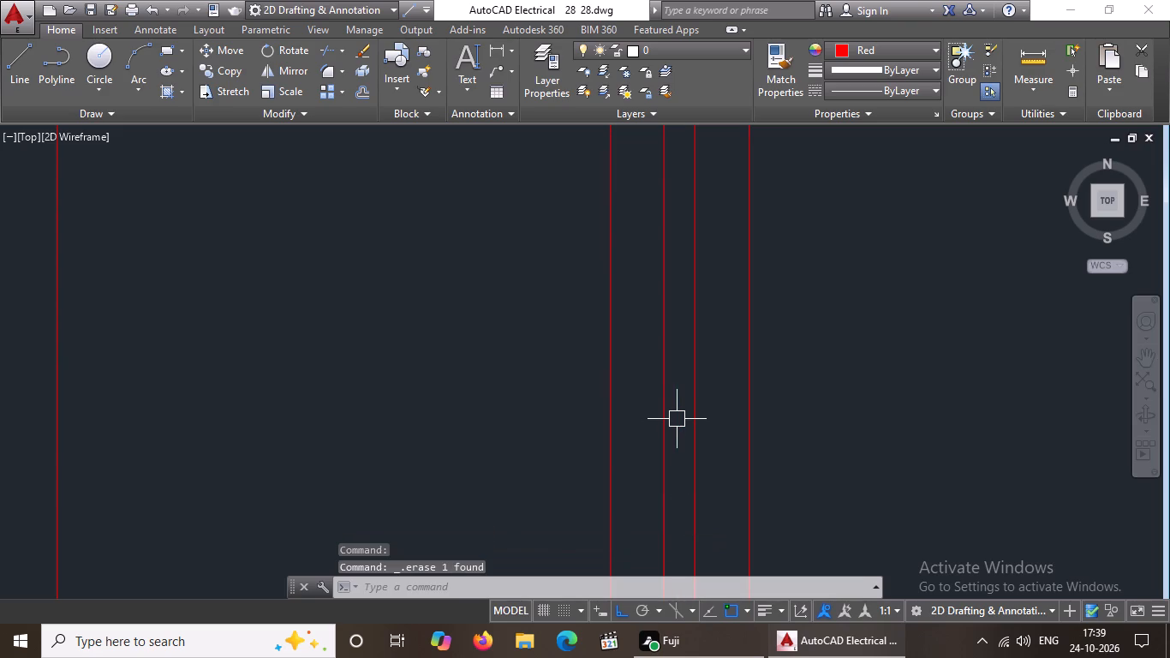
Start a hatch with the AR-CONC pattern inside the thin bed strip under the left footing.
{"action": "scroll", "coordinate": [689, 411], "scroll_direction": "down", "scroll_amount": 2}
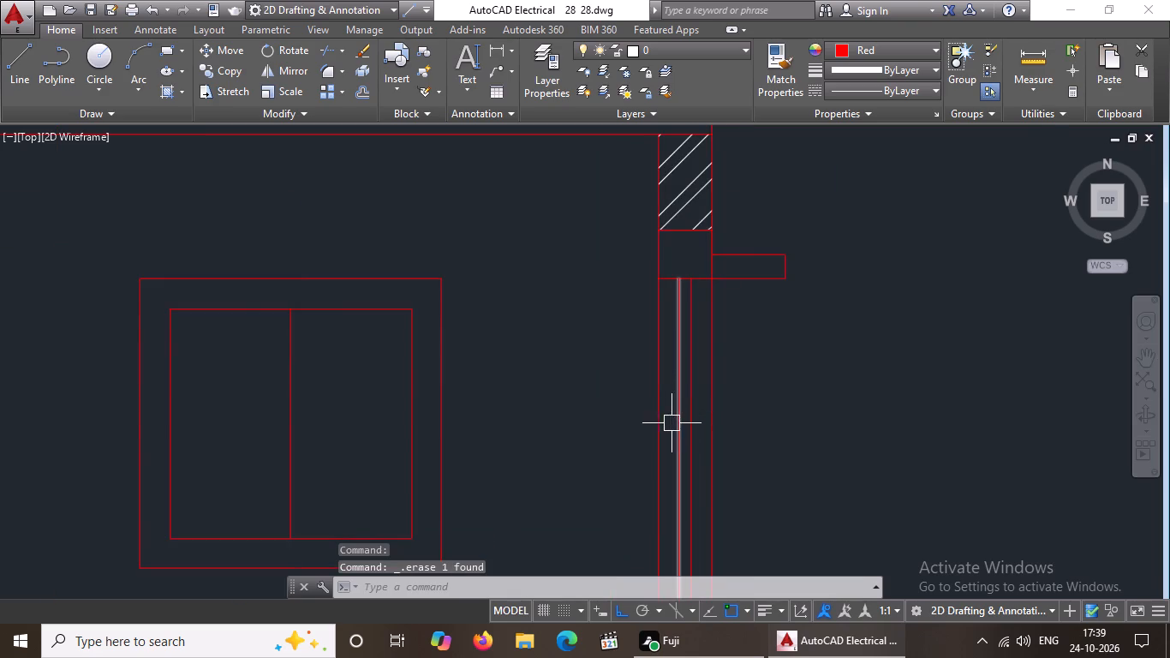
{"action": "scroll", "coordinate": [672, 423], "scroll_direction": "down", "scroll_amount": 3}
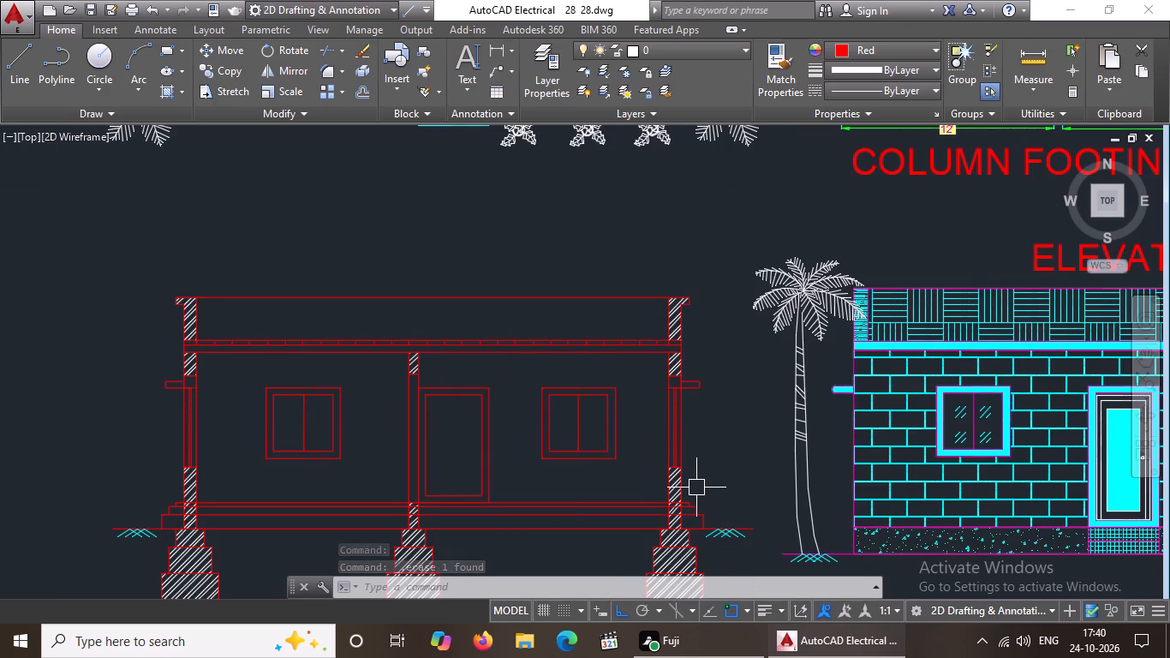
{"action": "middle_click_drag", "start_coordinate": [696, 484], "coordinate": [703, 428]}
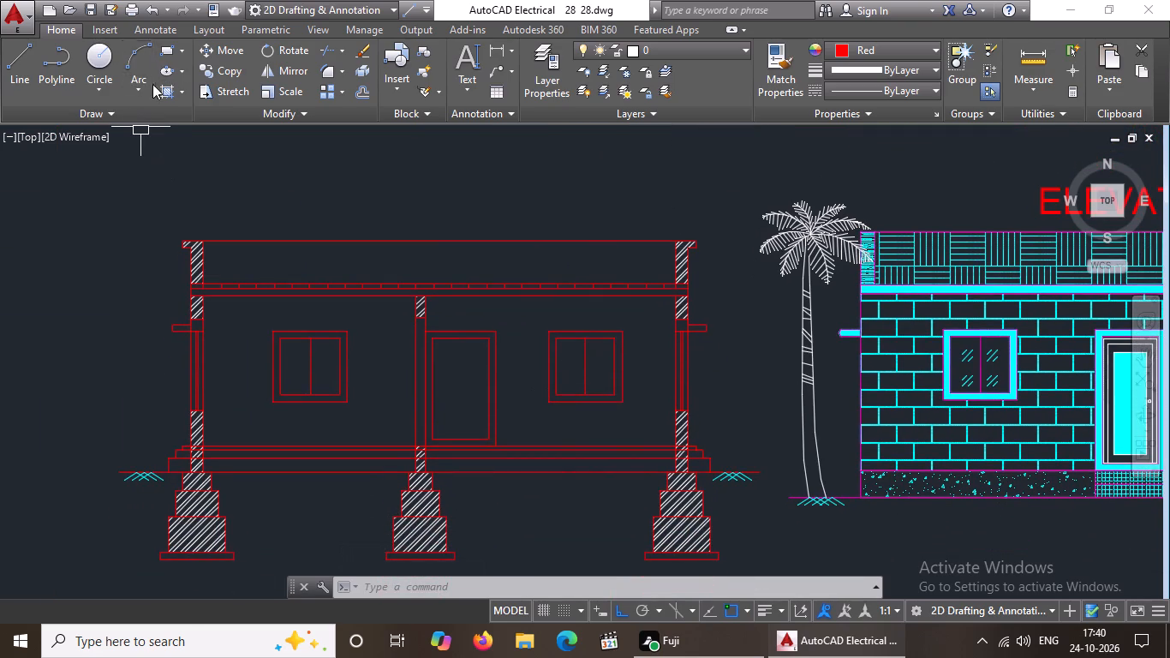
{"action": "left_click", "coordinate": [180, 89]}
{"action": "left_click", "coordinate": [186, 122]}
{"action": "scroll", "coordinate": [318, 75], "scroll_direction": "down", "scroll_amount": 2}
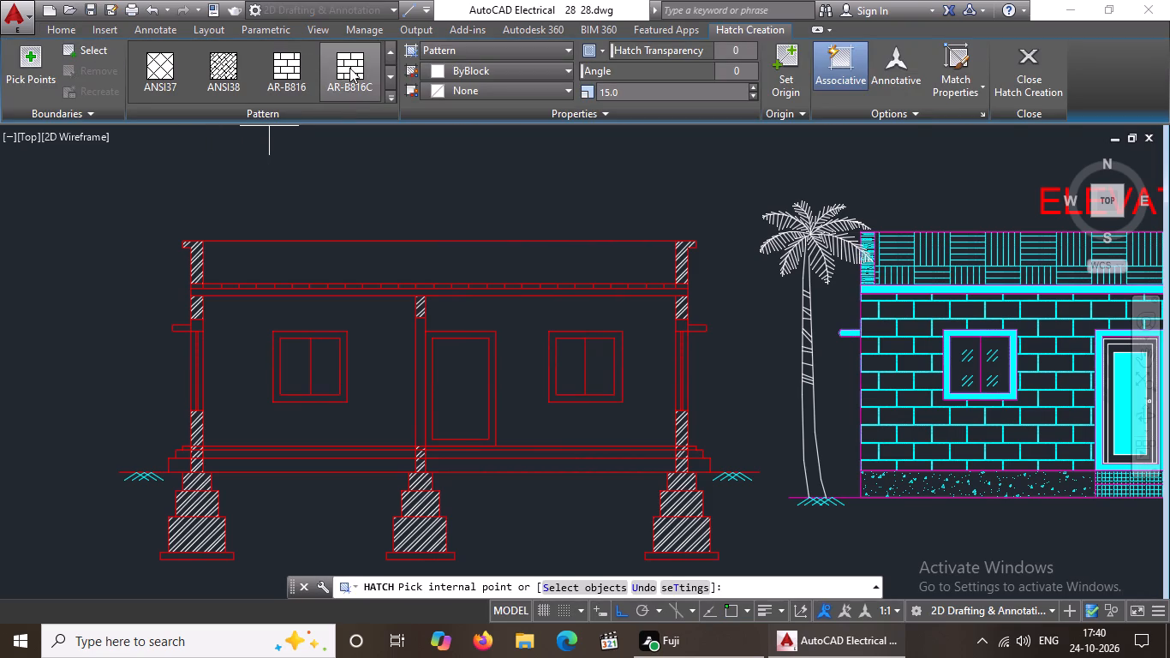
{"action": "scroll", "coordinate": [329, 73], "scroll_direction": "down", "scroll_amount": 1}
{"action": "left_click", "coordinate": [354, 68]}
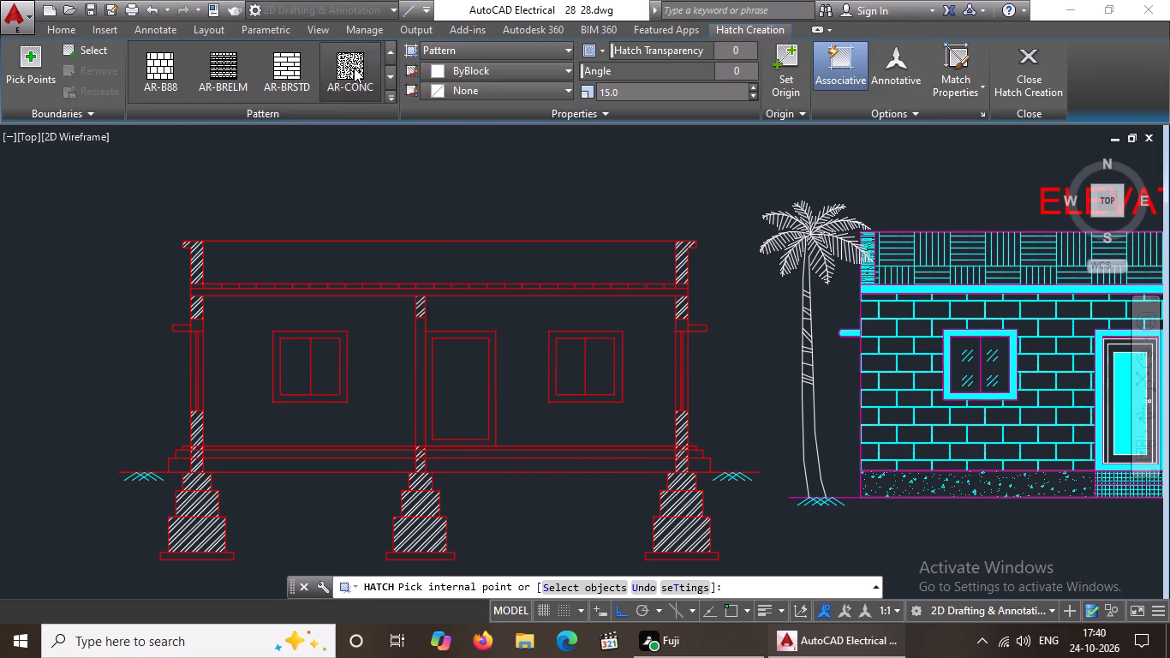
{"action": "scroll", "coordinate": [212, 292], "scroll_direction": "up", "scroll_amount": 2}
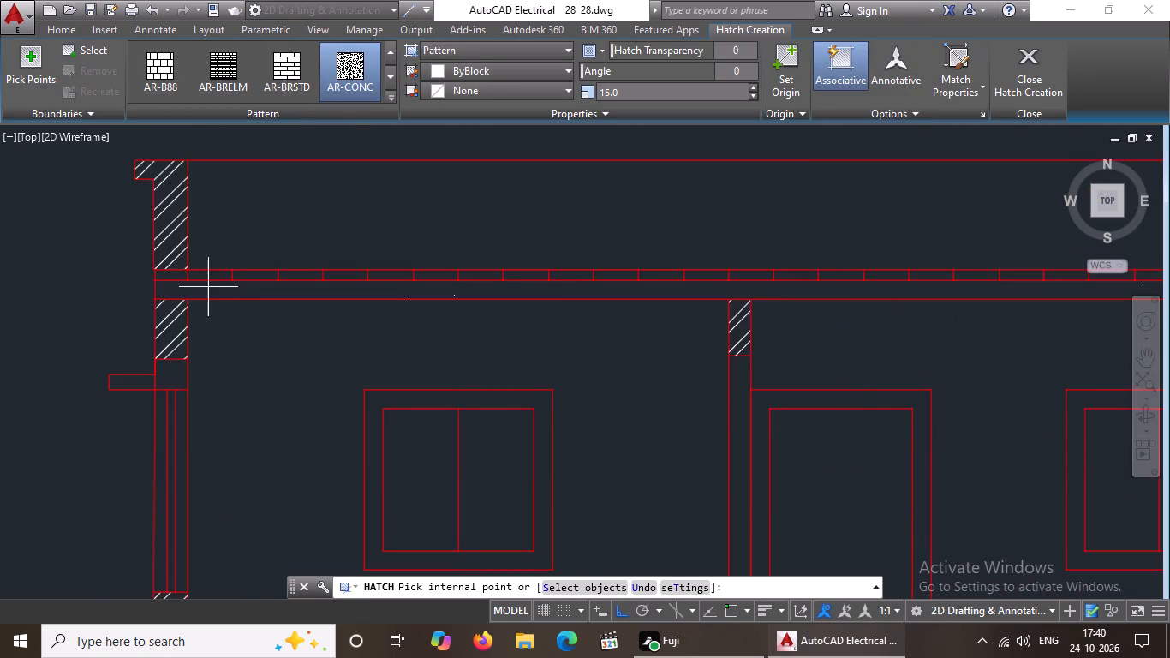
{"action": "scroll", "coordinate": [221, 284], "scroll_direction": "down", "scroll_amount": 2}
{"action": "scroll", "coordinate": [279, 414], "scroll_direction": "down", "scroll_amount": 1}
{"action": "scroll", "coordinate": [228, 539], "scroll_direction": "up", "scroll_amount": 2}
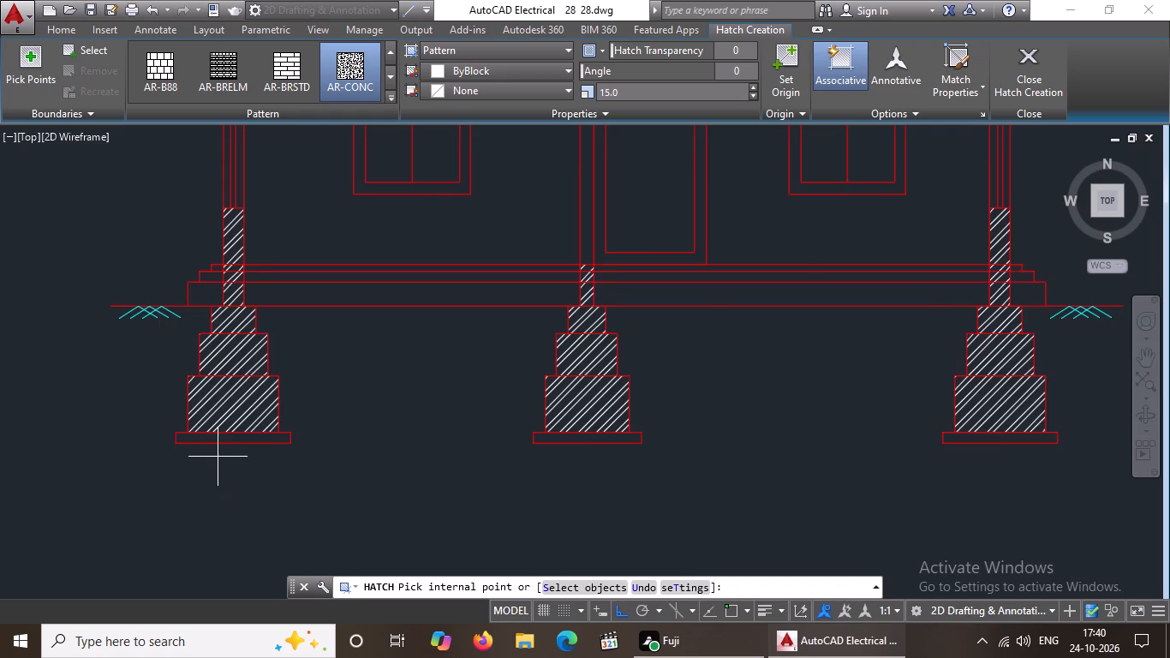
{"action": "scroll", "coordinate": [221, 453], "scroll_direction": "up", "scroll_amount": 3}
{"action": "left_click", "coordinate": [227, 397]}
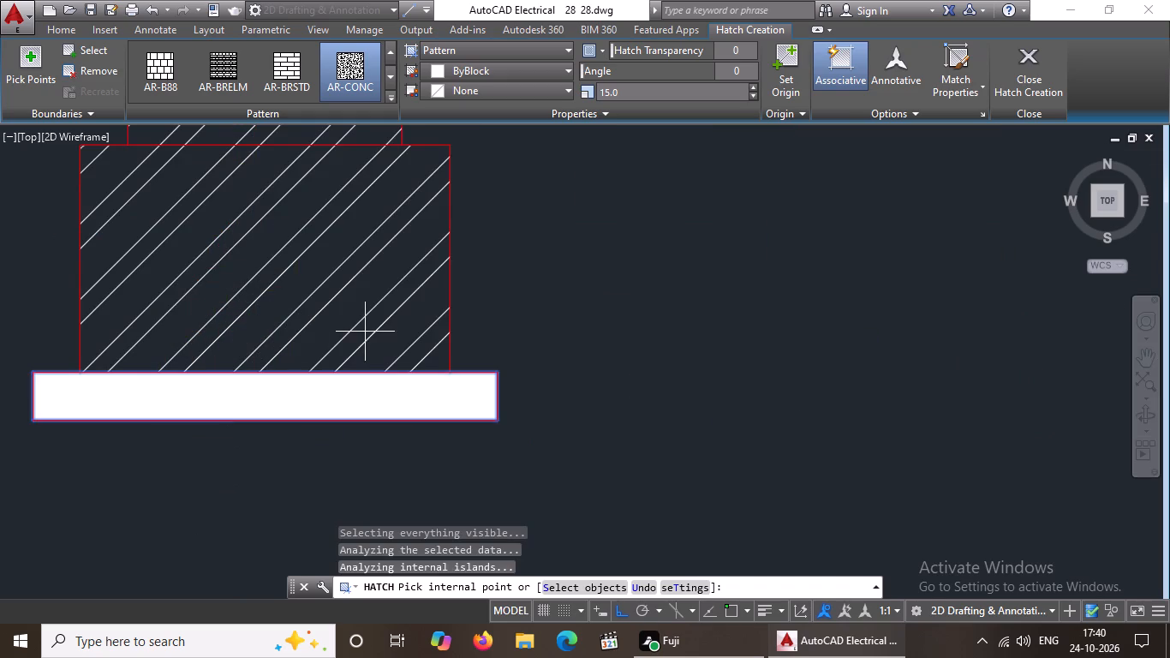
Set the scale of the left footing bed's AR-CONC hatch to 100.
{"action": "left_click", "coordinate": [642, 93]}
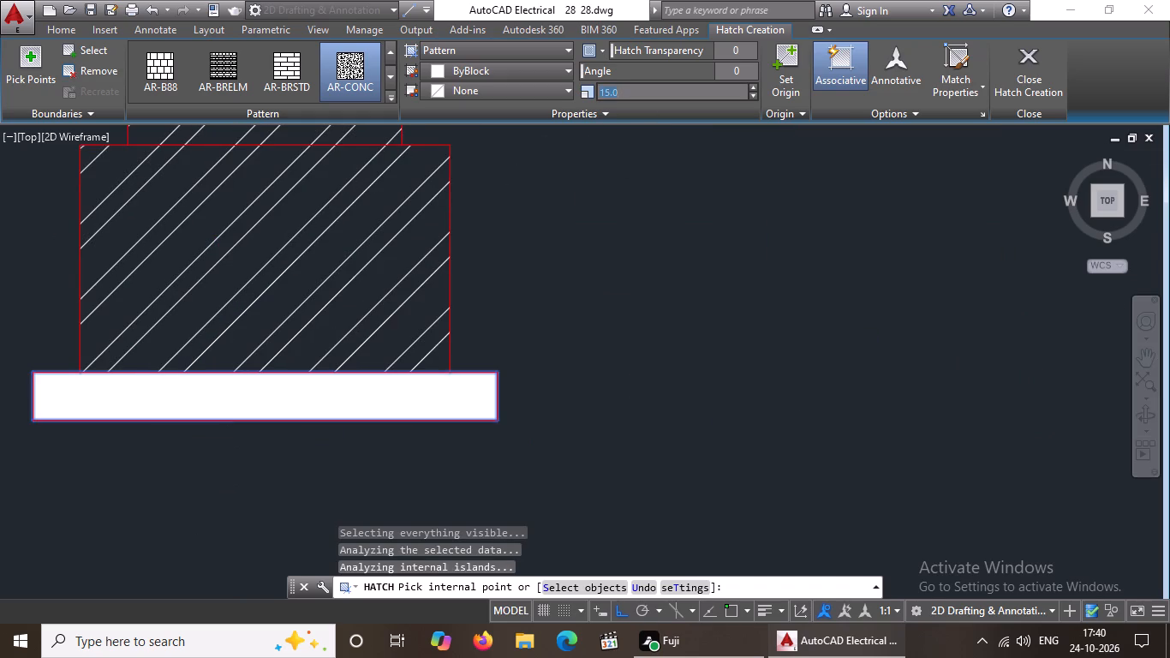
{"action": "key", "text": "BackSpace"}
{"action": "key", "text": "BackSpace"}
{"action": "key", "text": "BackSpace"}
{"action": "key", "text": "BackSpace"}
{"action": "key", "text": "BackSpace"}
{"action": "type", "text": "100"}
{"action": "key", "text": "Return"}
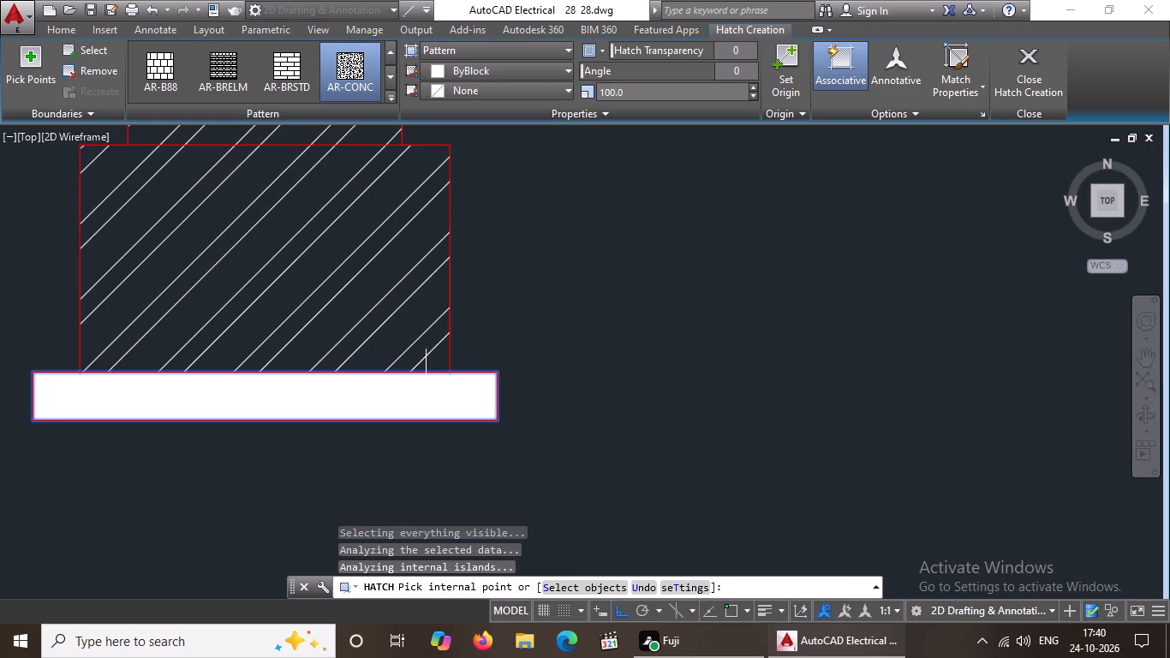
Set the AR-CONC hatch scale to 0.1 and finish the hatch in the left footing's bed.
{"action": "left_click", "coordinate": [636, 94]}
{"action": "key", "text": "Insert"}
{"action": "key", "text": "Delete"}
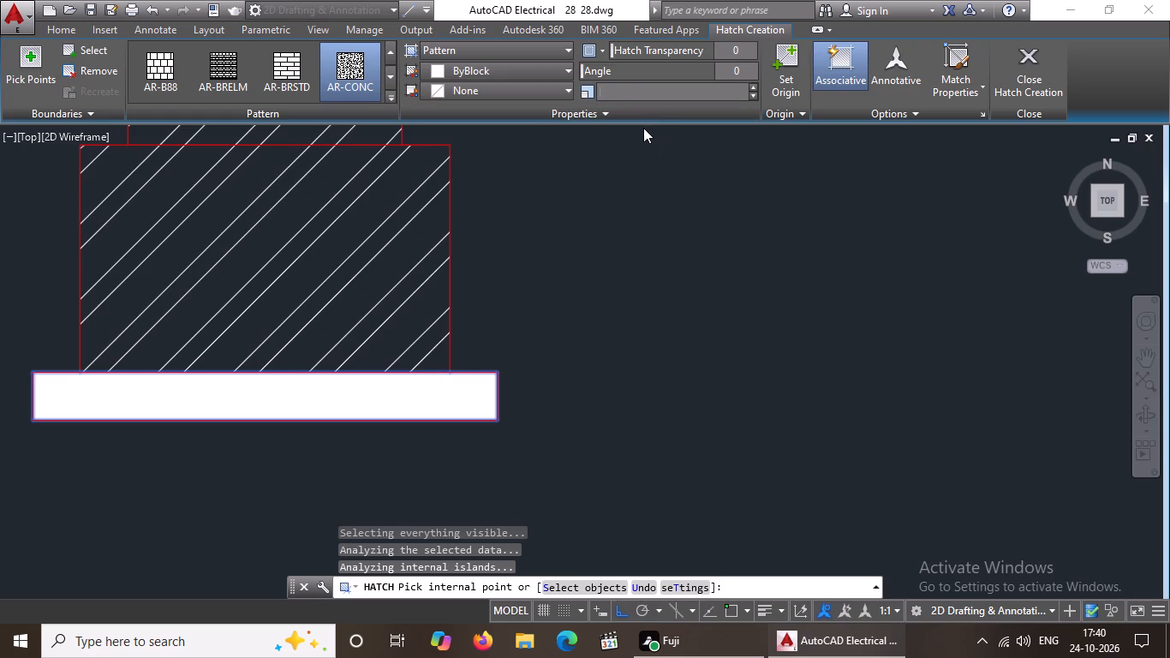
{"action": "key", "text": "End"}
{"action": "key", "text": "0"}
{"action": "key", "text": "period"}
{"action": "key", "text": "1"}
{"action": "key", "text": "Return"}
{"action": "key", "text": "Return"}
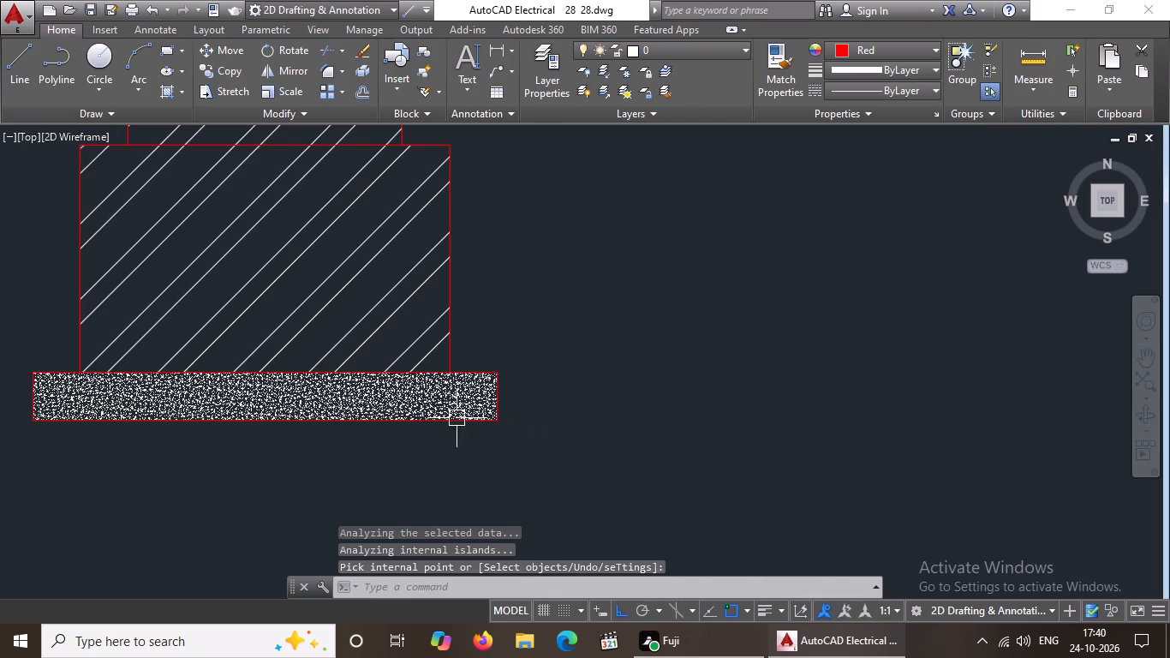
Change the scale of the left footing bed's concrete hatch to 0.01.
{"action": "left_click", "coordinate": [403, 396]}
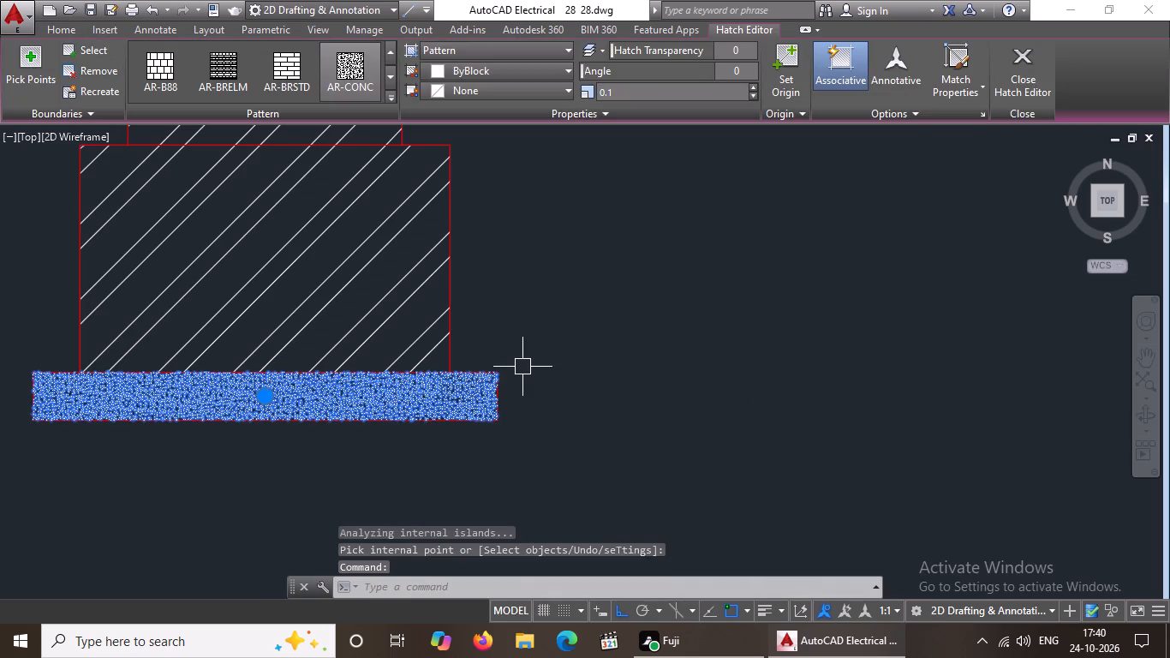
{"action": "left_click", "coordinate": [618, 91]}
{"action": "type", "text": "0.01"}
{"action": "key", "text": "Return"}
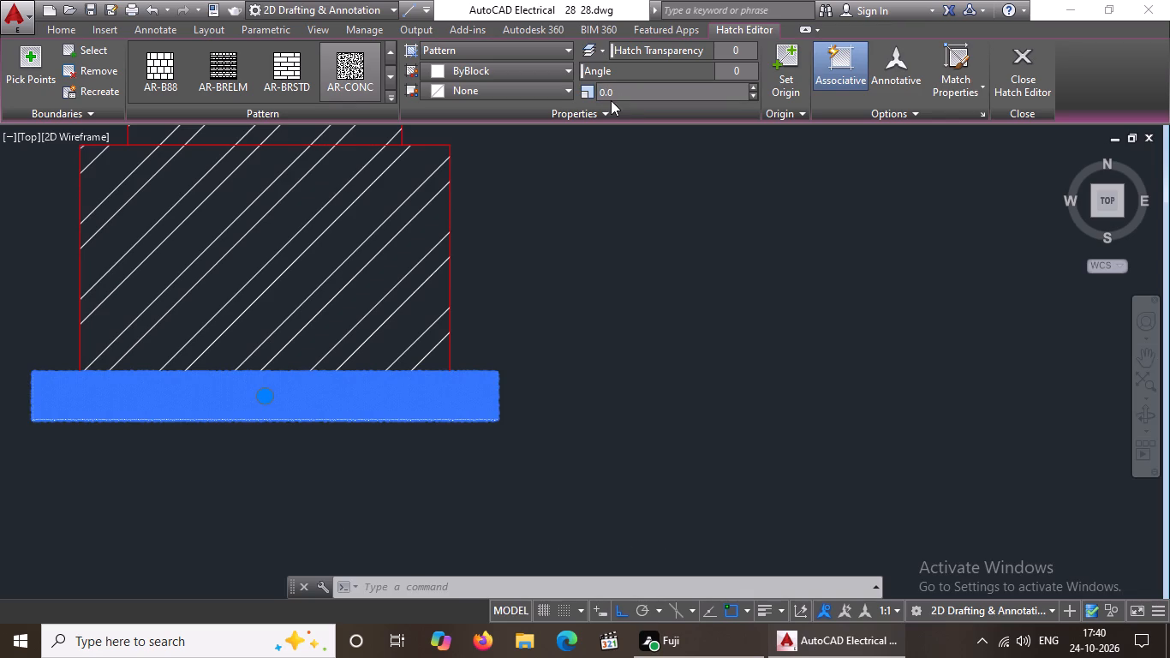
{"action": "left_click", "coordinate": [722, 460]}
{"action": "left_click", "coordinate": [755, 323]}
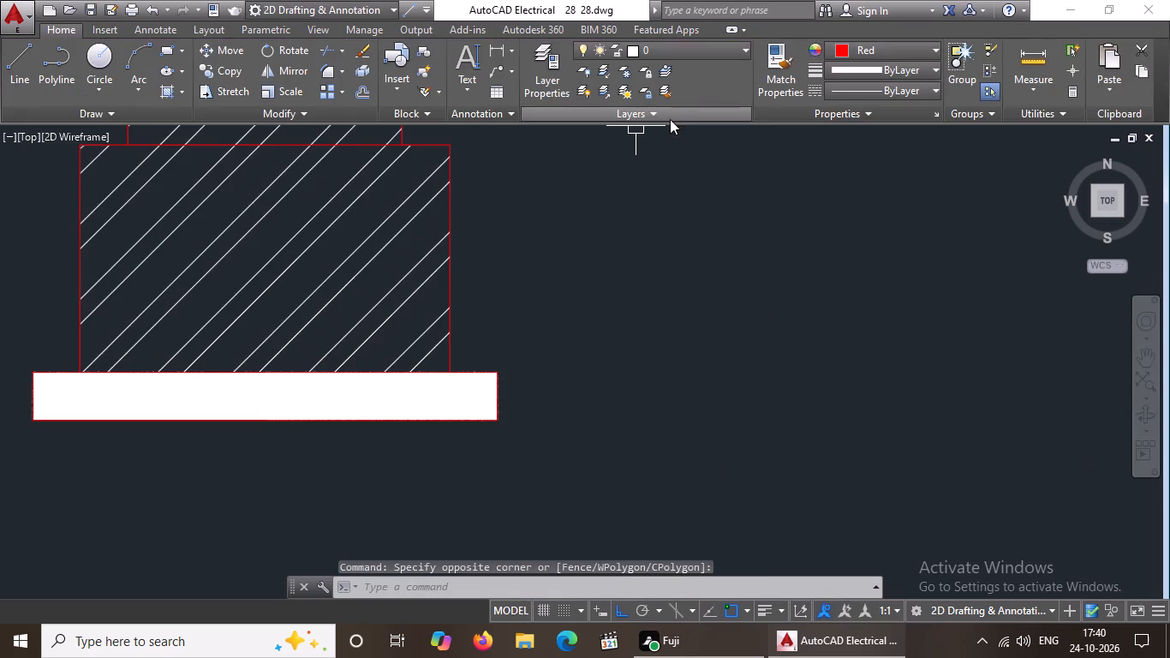
Change the scale of the left footing bed's concrete hatch to 0.3.
{"action": "left_click", "coordinate": [431, 391]}
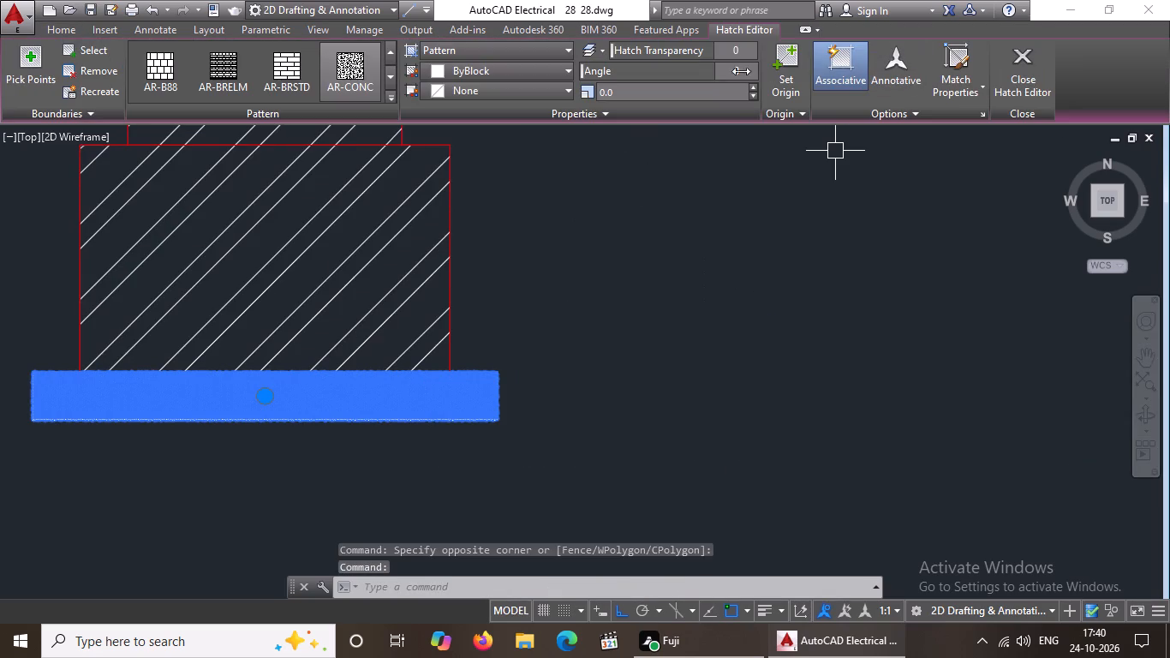
{"action": "left_click", "coordinate": [753, 88]}
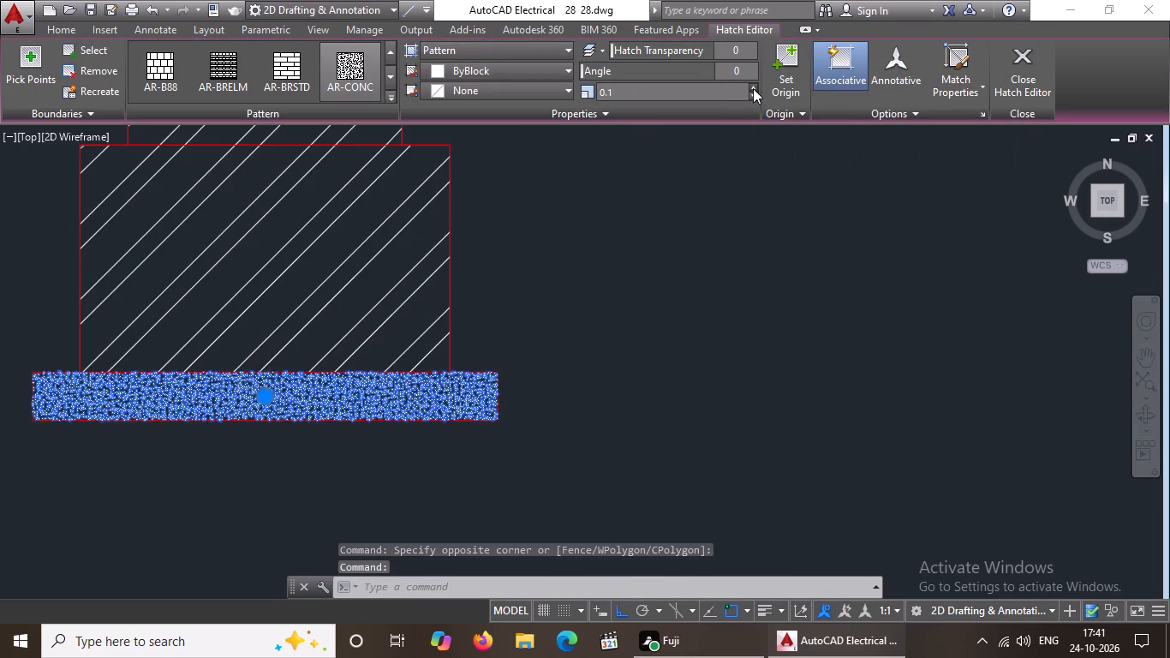
{"action": "left_click", "coordinate": [754, 89]}
{"action": "left_click", "coordinate": [754, 89]}
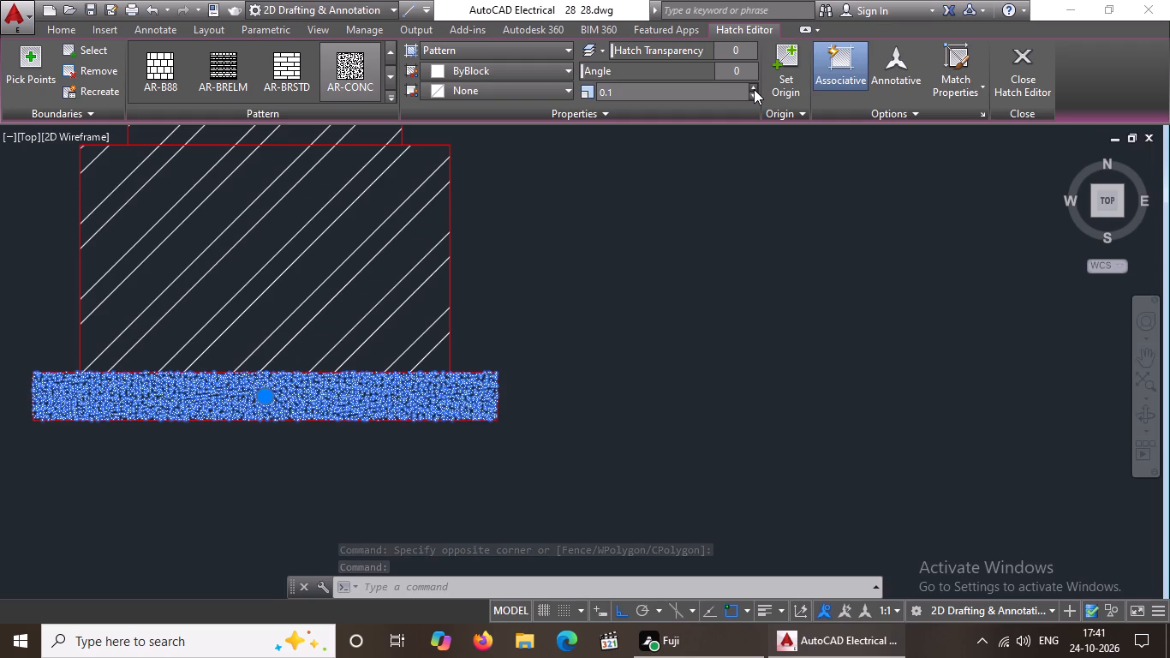
{"action": "left_click", "coordinate": [672, 374]}
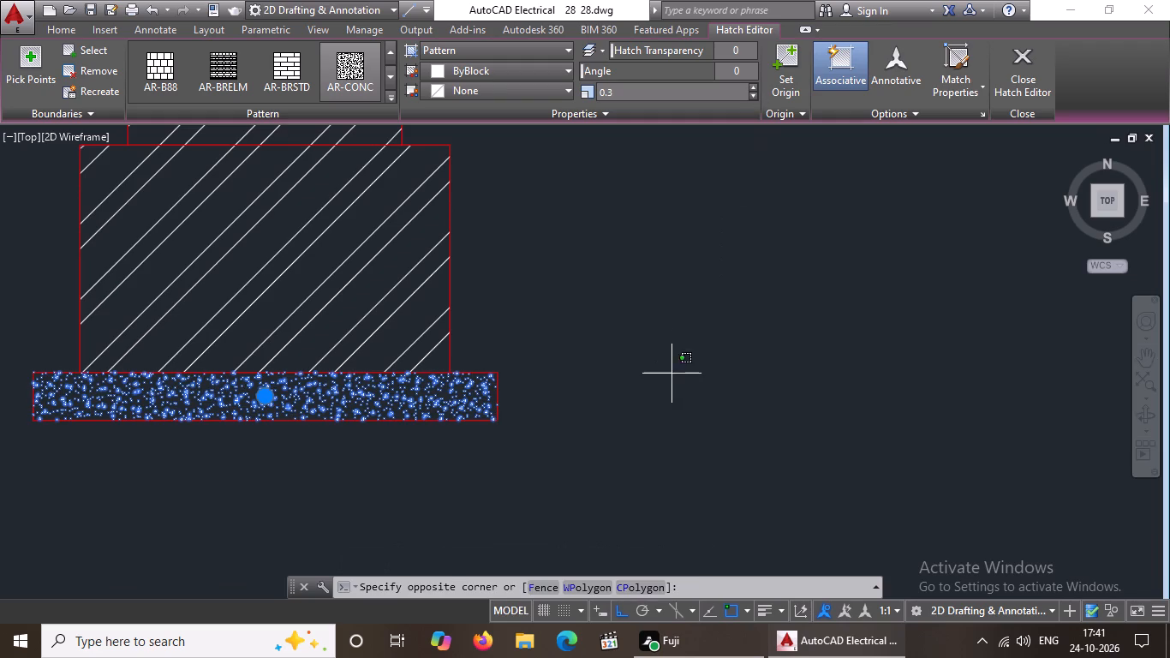
{"action": "left_click", "coordinate": [751, 421]}
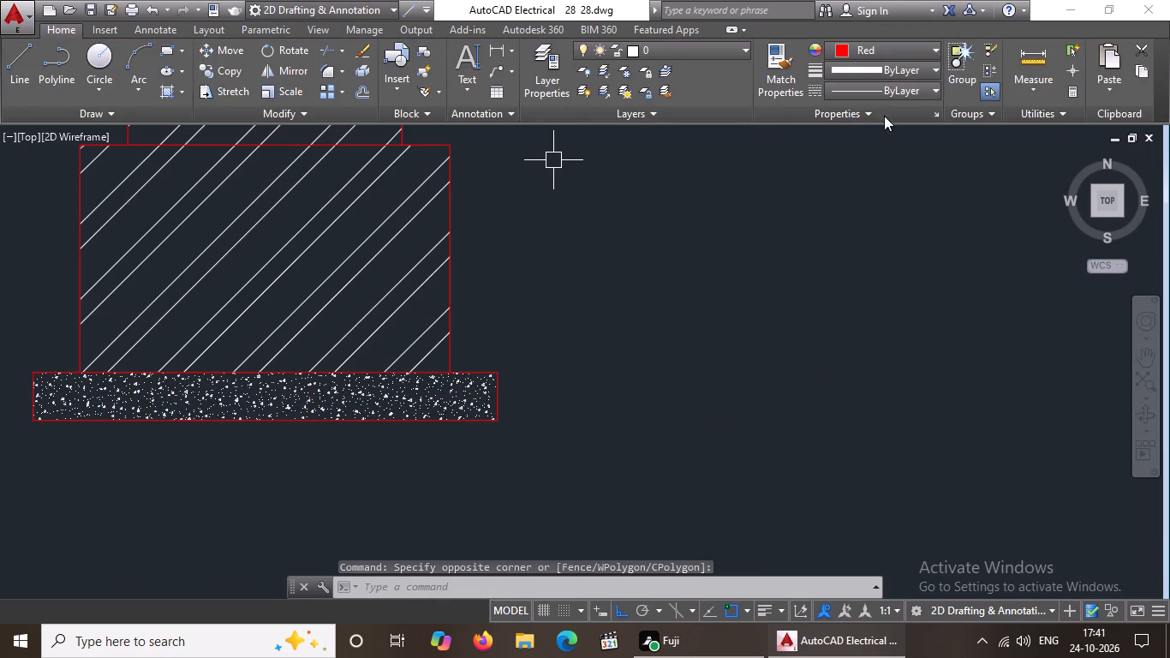
Start a new hatch using the AR-CONC pattern at scale 0.1.
{"action": "scroll", "coordinate": [588, 488], "scroll_direction": "down", "scroll_amount": 3}
{"action": "key", "text": "Escape"}
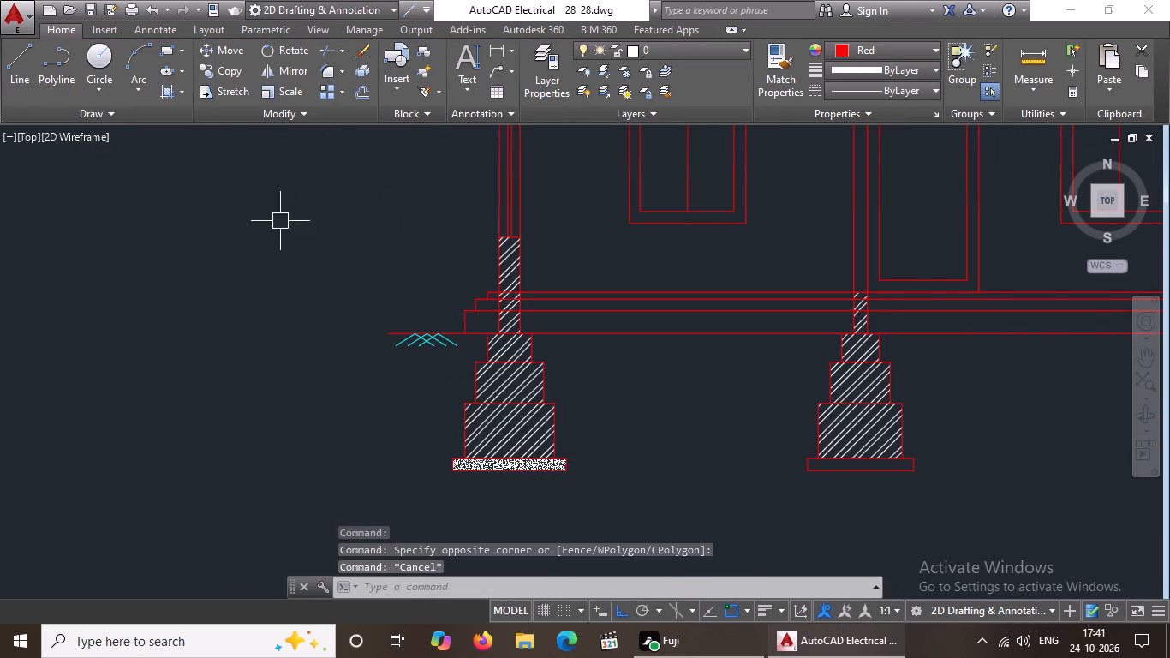
{"action": "left_click", "coordinate": [182, 96]}
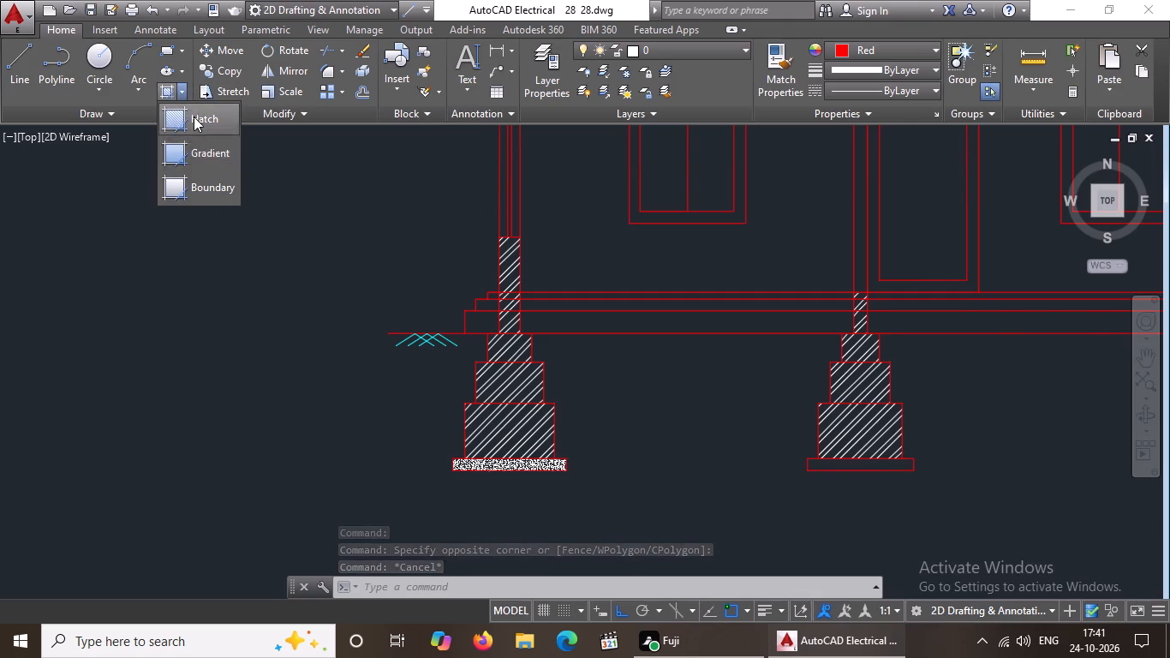
{"action": "left_click", "coordinate": [194, 116]}
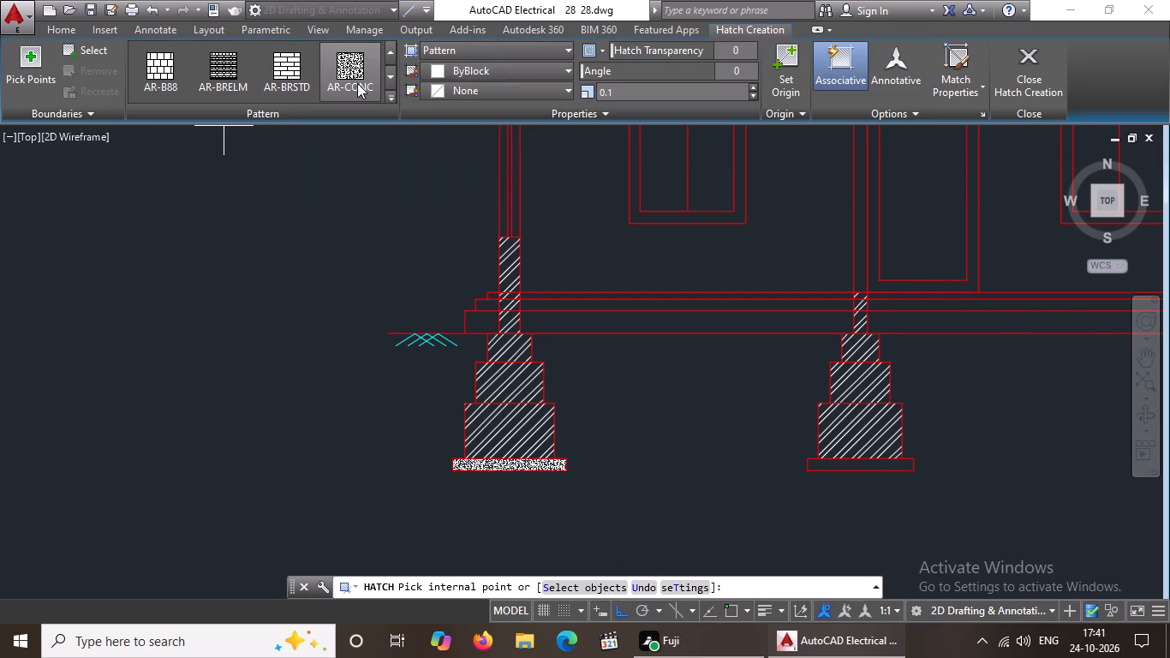
{"action": "left_click", "coordinate": [349, 69]}
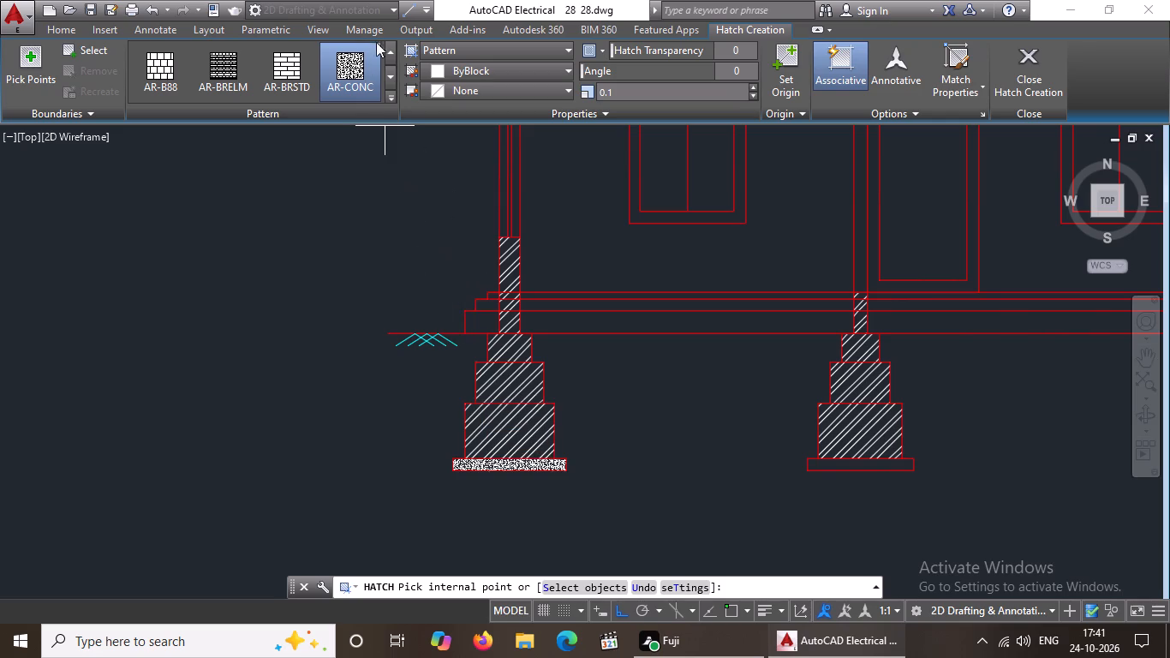
Browse the available hatch patterns beyond and before AR-CONC.
{"action": "left_click", "coordinate": [388, 70]}
{"action": "left_click", "coordinate": [389, 74]}
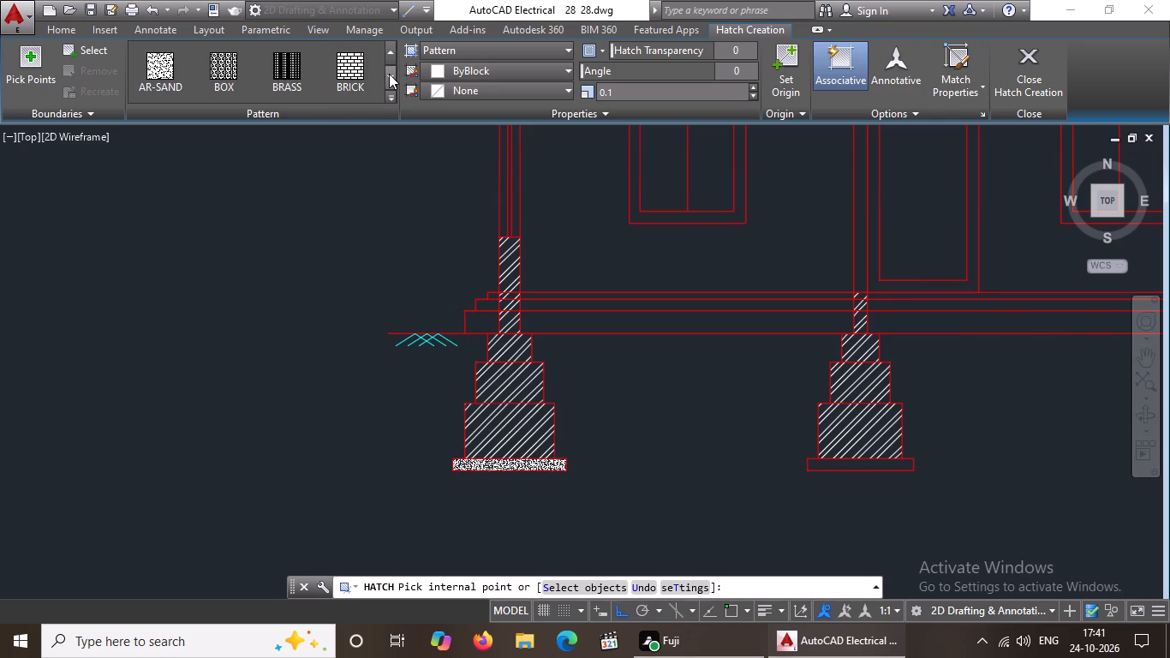
{"action": "left_click", "coordinate": [389, 74]}
{"action": "left_click", "coordinate": [389, 74]}
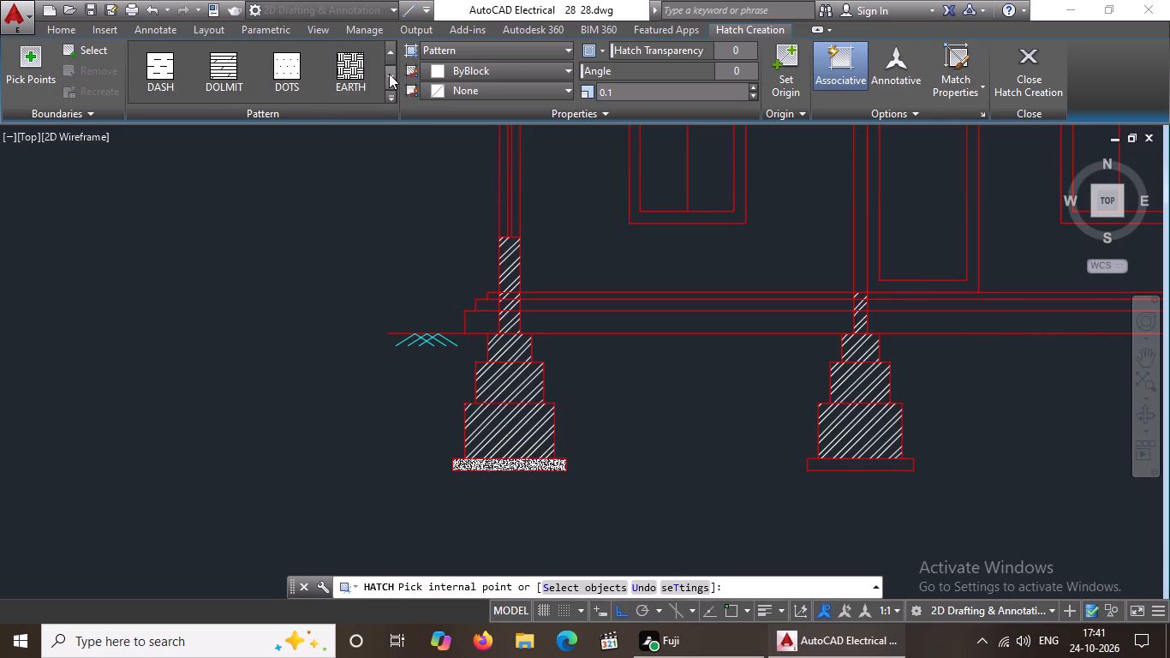
{"action": "left_click", "coordinate": [389, 74]}
{"action": "left_click", "coordinate": [389, 74]}
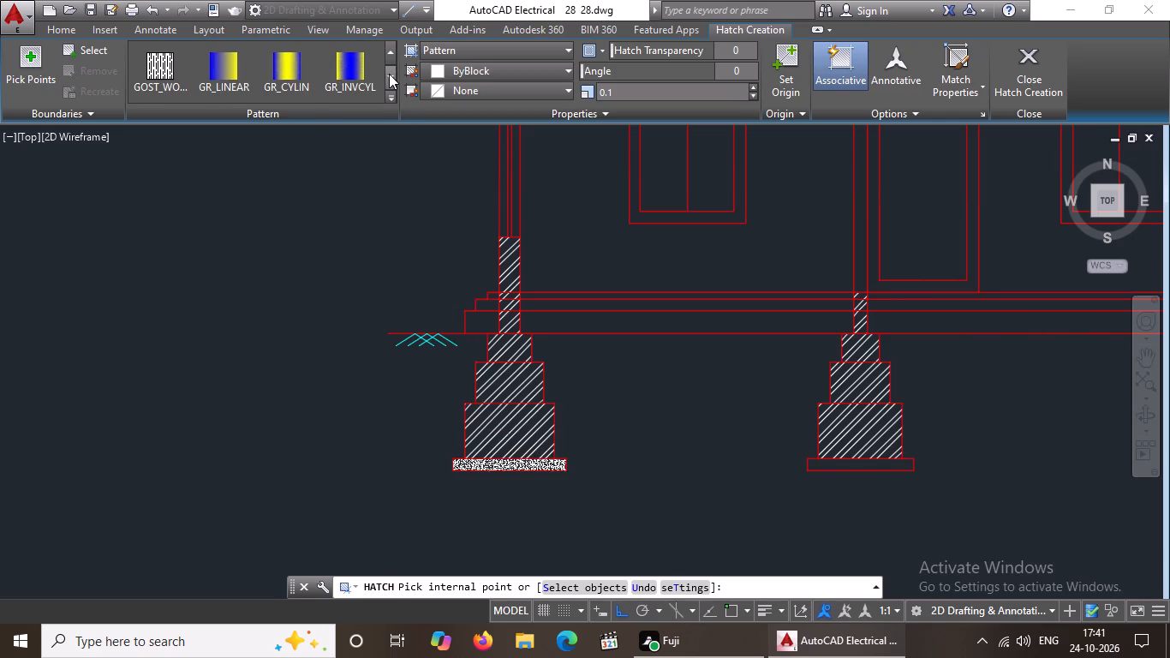
{"action": "left_click", "coordinate": [389, 74]}
{"action": "left_click", "coordinate": [389, 74]}
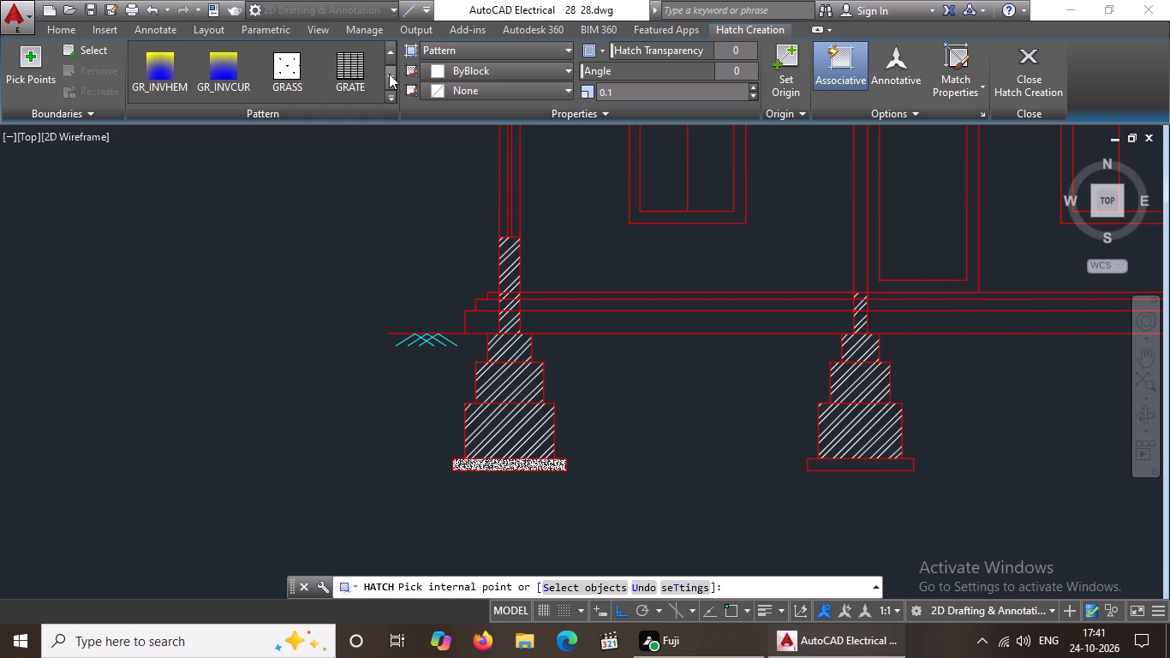
{"action": "left_click", "coordinate": [389, 74]}
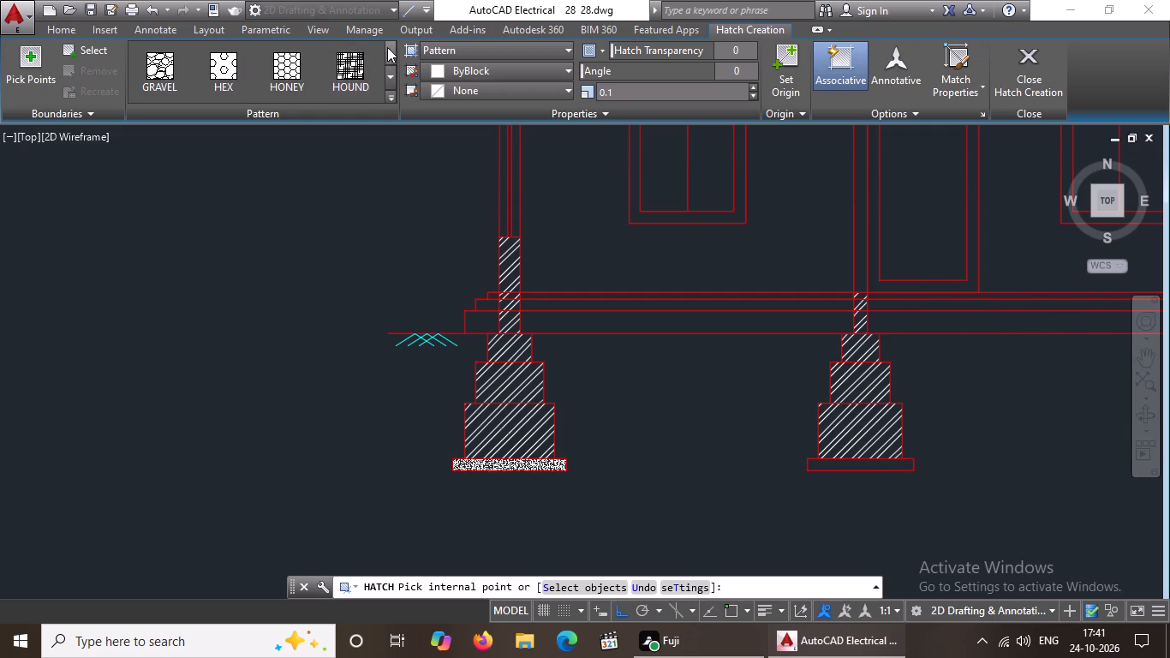
{"action": "left_click", "coordinate": [387, 47]}
{"action": "left_click", "coordinate": [389, 48]}
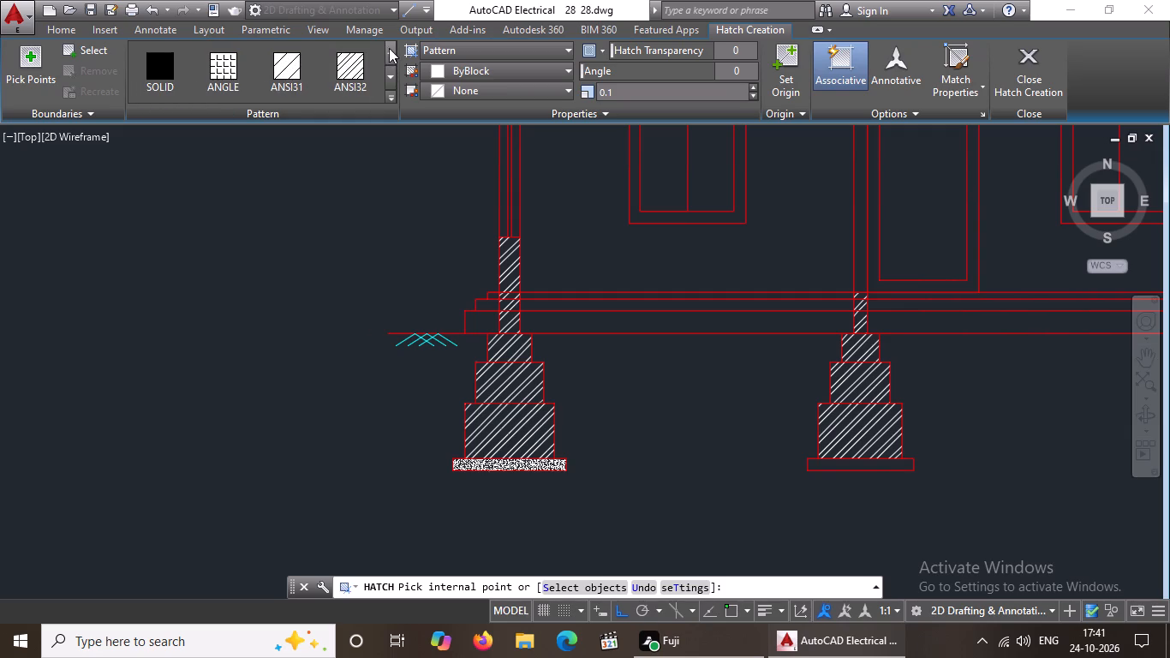
{"action": "double_click", "coordinate": [386, 45]}
{"action": "left_click", "coordinate": [386, 47]}
{"action": "double_click", "coordinate": [391, 52]}
{"action": "double_click", "coordinate": [391, 76]}
{"action": "left_click", "coordinate": [391, 75]}
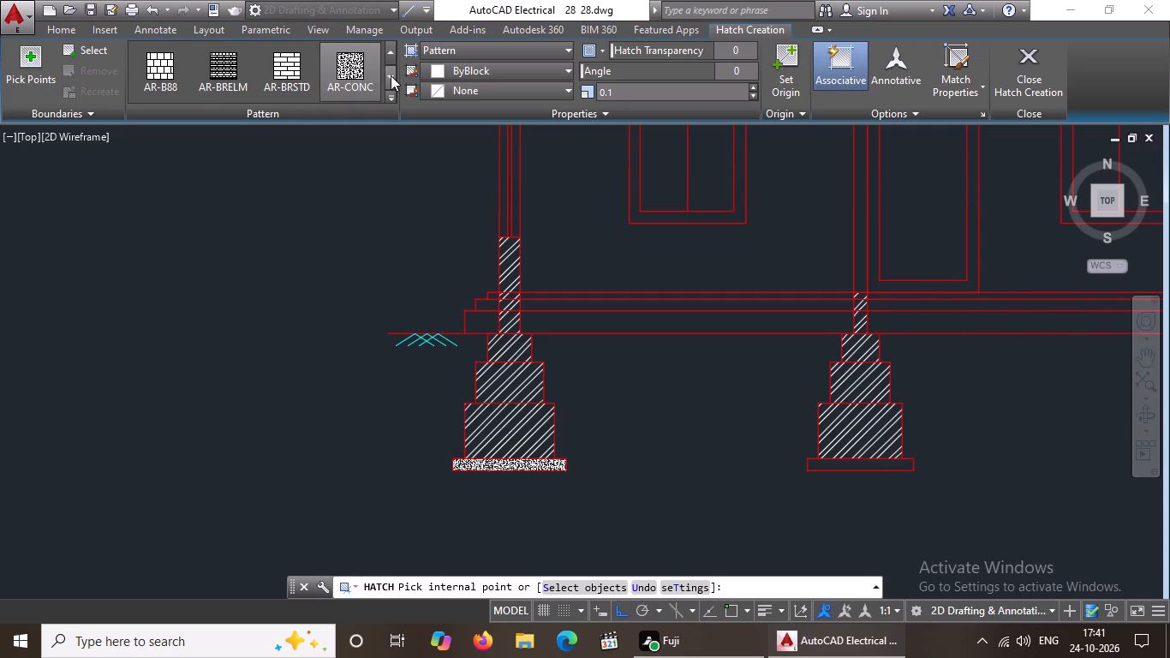
Apply the AR-CONC pattern at scale 0.1 to the beds under the middle and right footings.
{"action": "left_click", "coordinate": [352, 59]}
{"action": "scroll", "coordinate": [766, 418], "scroll_direction": "down", "scroll_amount": 3}
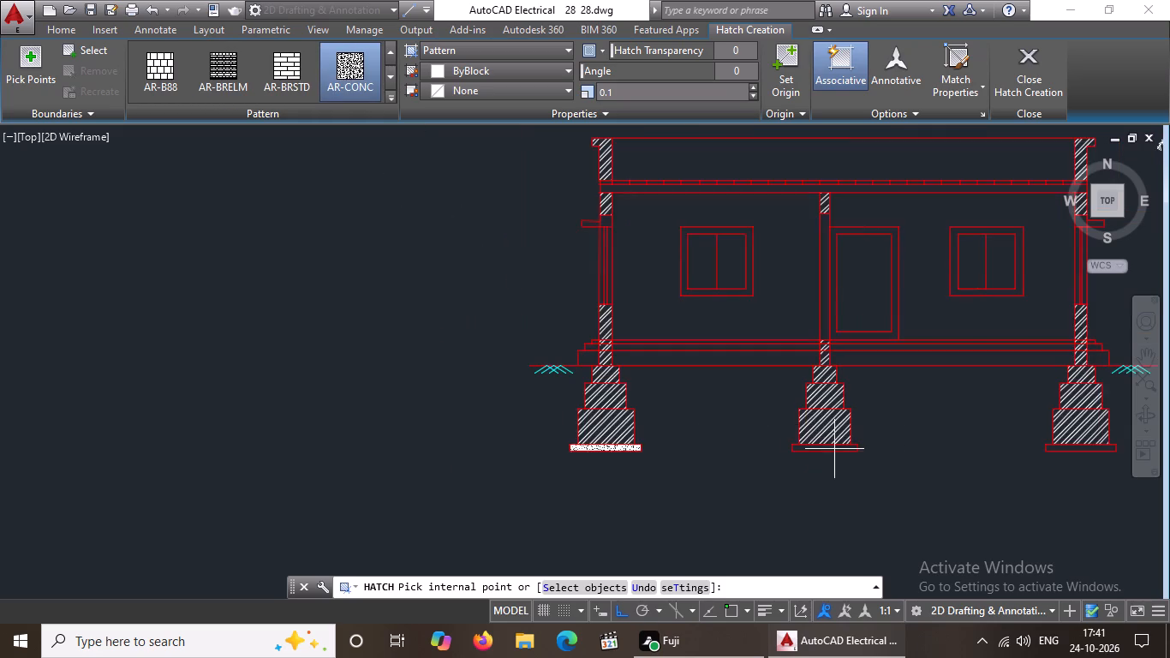
{"action": "scroll", "coordinate": [901, 464], "scroll_direction": "up", "scroll_amount": 3}
{"action": "left_click", "coordinate": [555, 400]}
{"action": "scroll", "coordinate": [582, 396], "scroll_direction": "down", "scroll_amount": 3}
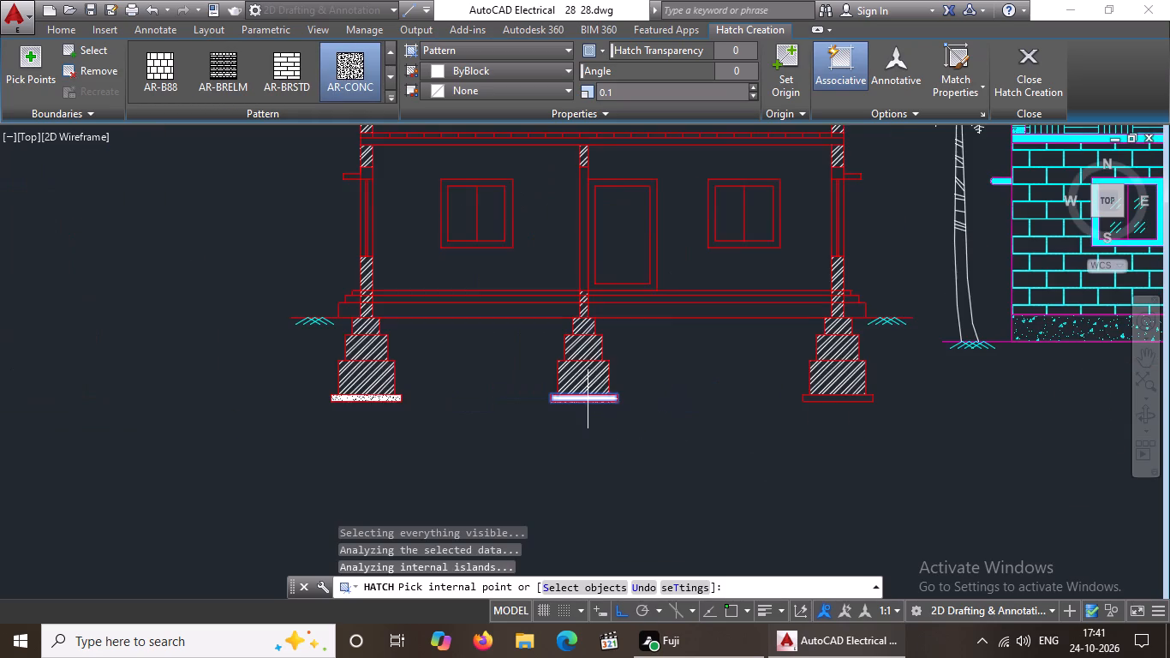
{"action": "scroll", "coordinate": [827, 398], "scroll_direction": "up", "scroll_amount": 3}
{"action": "left_click", "coordinate": [812, 402]}
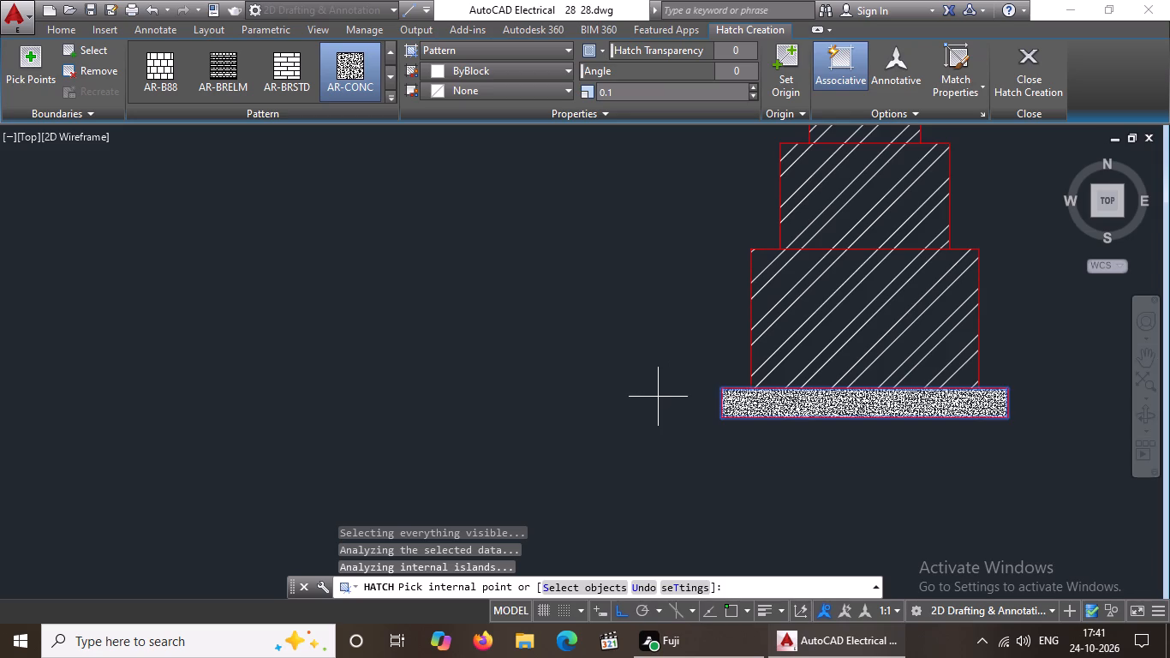
Add the plinth band just above ground level to the concrete hatch, covering both bays and the short end pieces outside the outer walls.
{"action": "scroll", "coordinate": [619, 369], "scroll_direction": "down", "scroll_amount": 3}
{"action": "scroll", "coordinate": [178, 283], "scroll_direction": "up", "scroll_amount": 2}
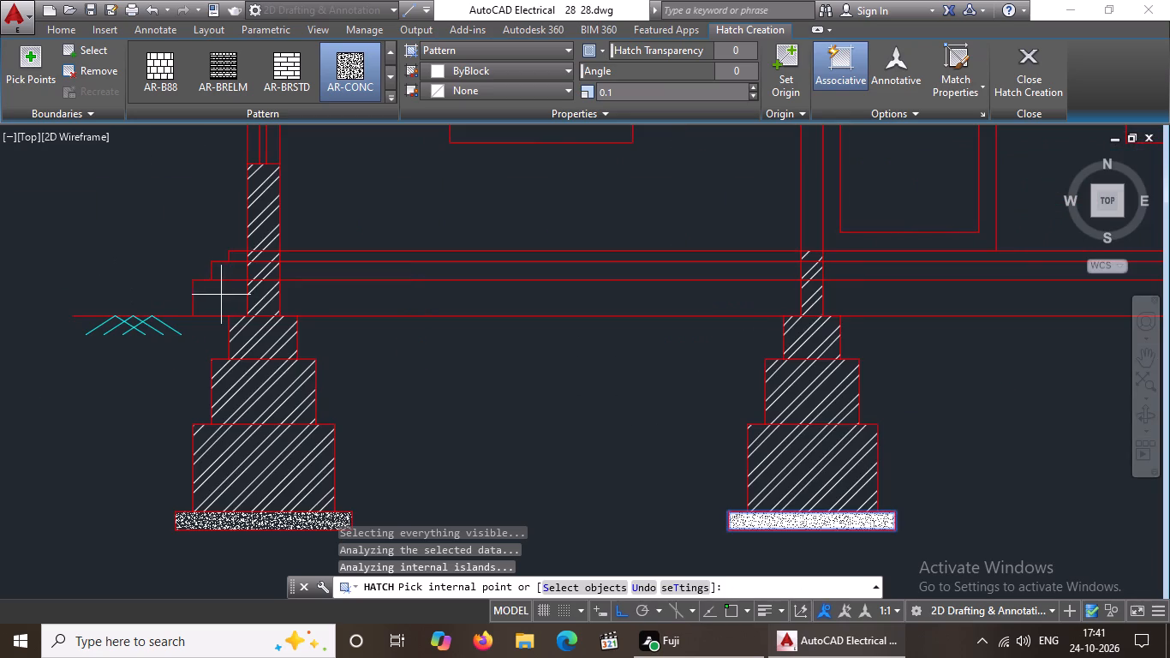
{"action": "left_click", "coordinate": [221, 295]}
{"action": "left_click", "coordinate": [375, 301]}
{"action": "scroll", "coordinate": [383, 303], "scroll_direction": "down", "scroll_amount": 3}
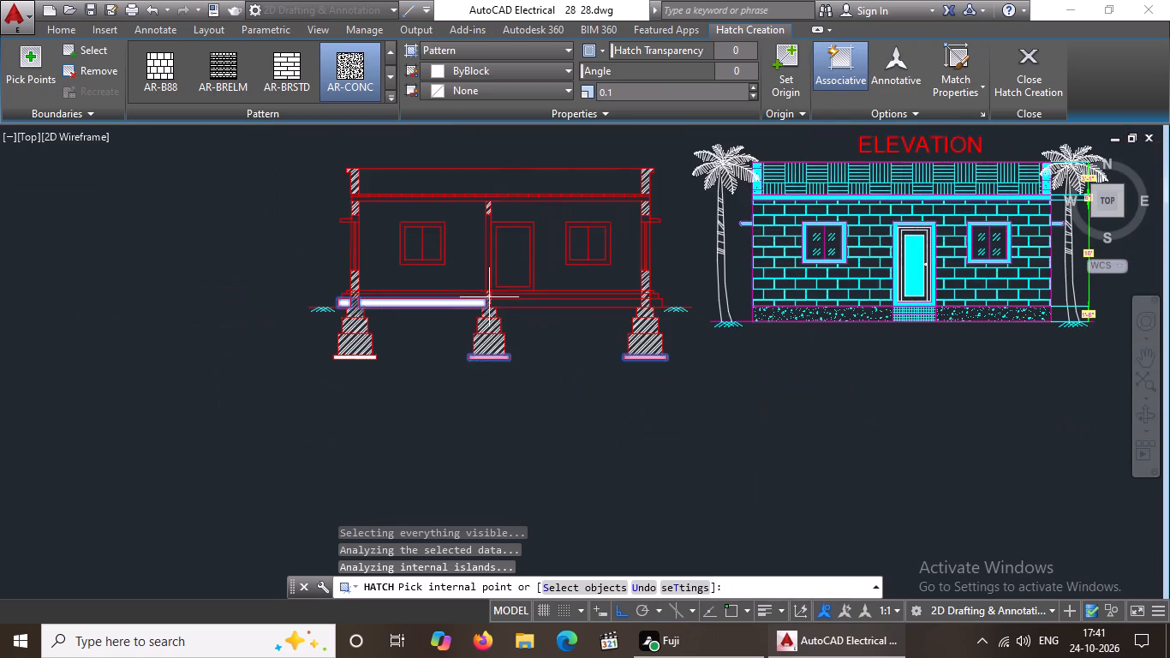
{"action": "scroll", "coordinate": [499, 296], "scroll_direction": "up", "scroll_amount": 2}
{"action": "left_click", "coordinate": [529, 309]}
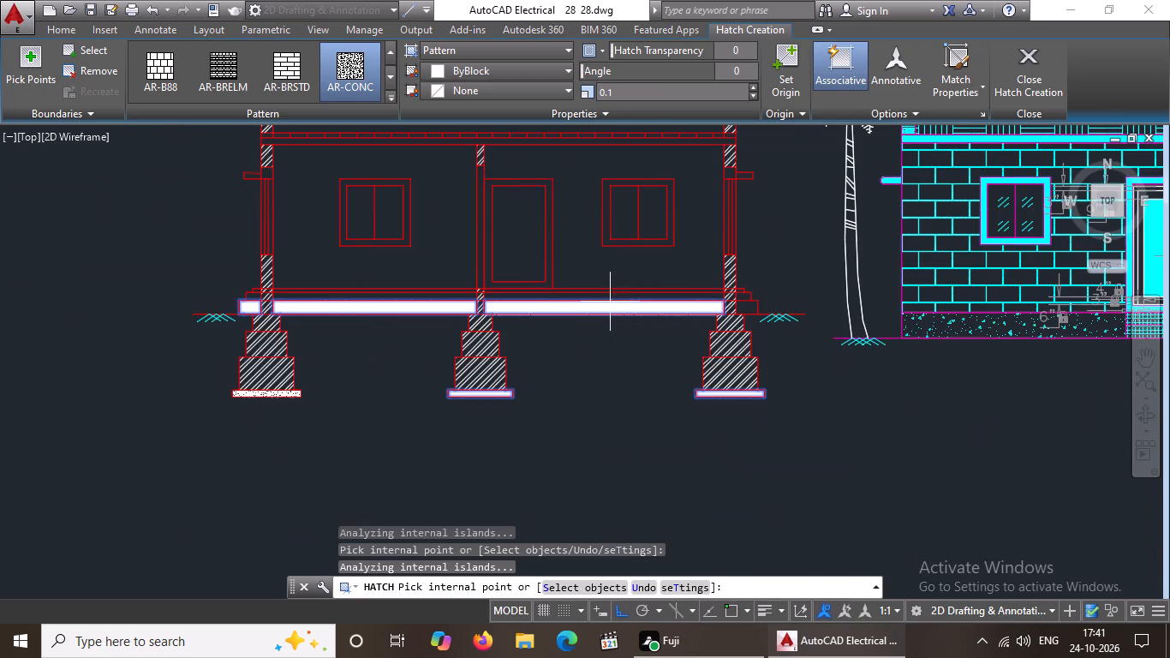
{"action": "scroll", "coordinate": [611, 302], "scroll_direction": "up", "scroll_amount": 3}
{"action": "scroll", "coordinate": [946, 307], "scroll_direction": "down", "scroll_amount": 3}
{"action": "scroll", "coordinate": [1049, 315], "scroll_direction": "up", "scroll_amount": 3}
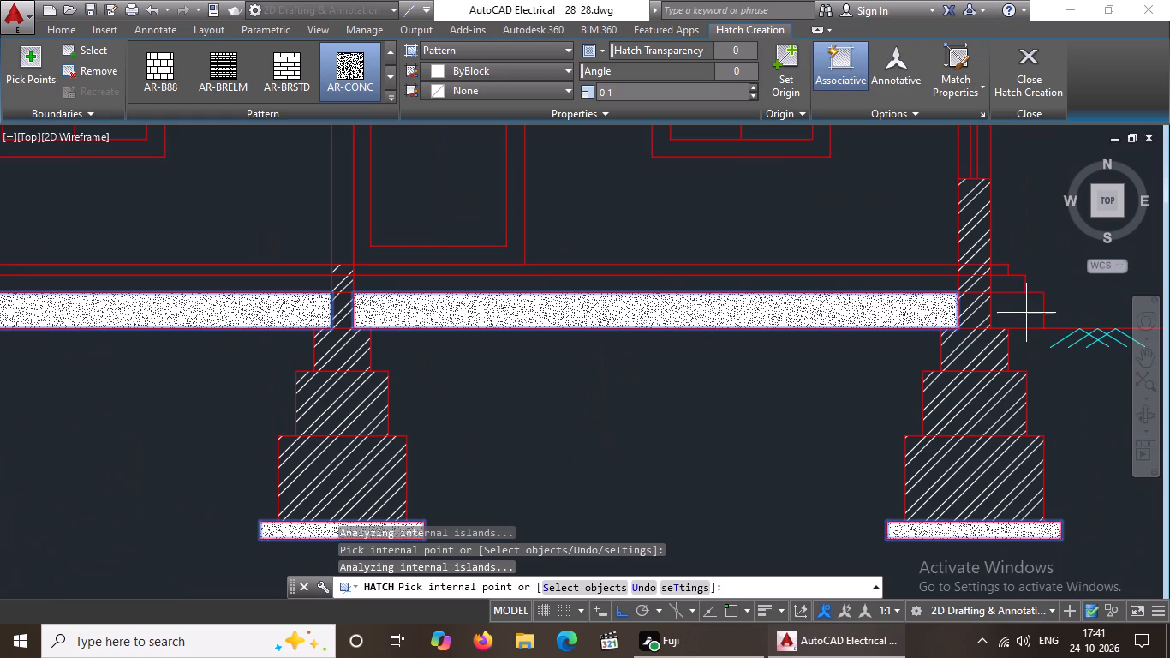
{"action": "left_click", "coordinate": [1026, 313]}
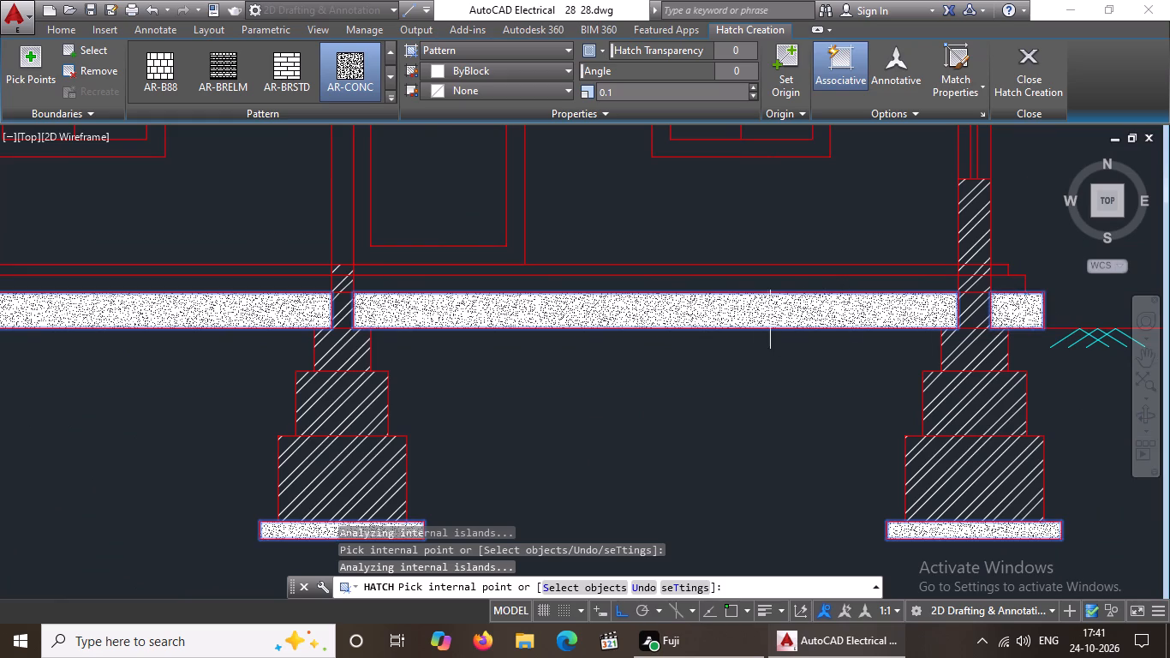
Add the roof slab to the AR-CONC hatch and finish the hatch.
{"action": "scroll", "coordinate": [328, 243], "scroll_direction": "down", "scroll_amount": 3}
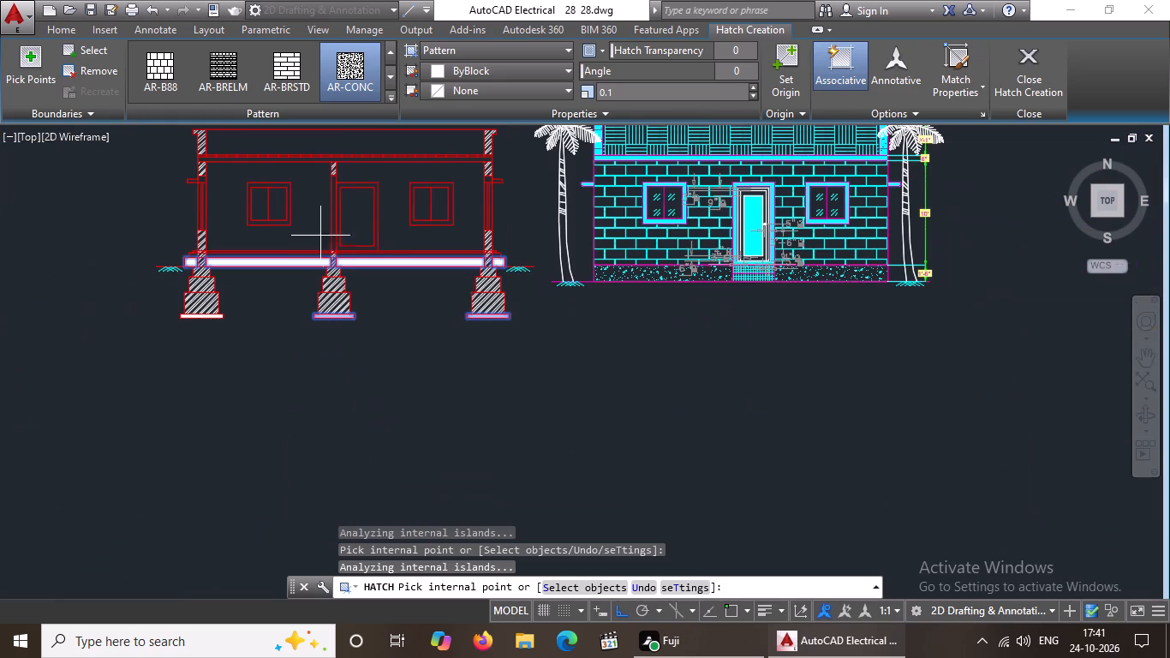
{"action": "middle_click_drag", "start_coordinate": [218, 171], "coordinate": [236, 258]}
{"action": "scroll", "coordinate": [252, 247], "scroll_direction": "up", "scroll_amount": 2}
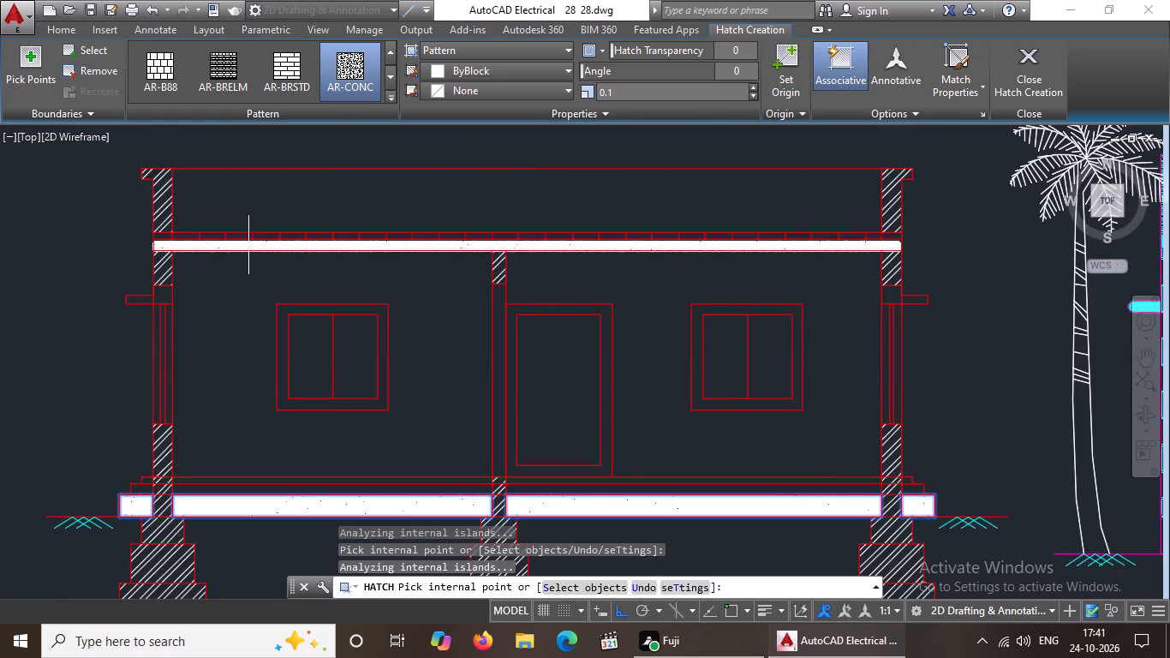
{"action": "scroll", "coordinate": [251, 242], "scroll_direction": "up", "scroll_amount": 3}
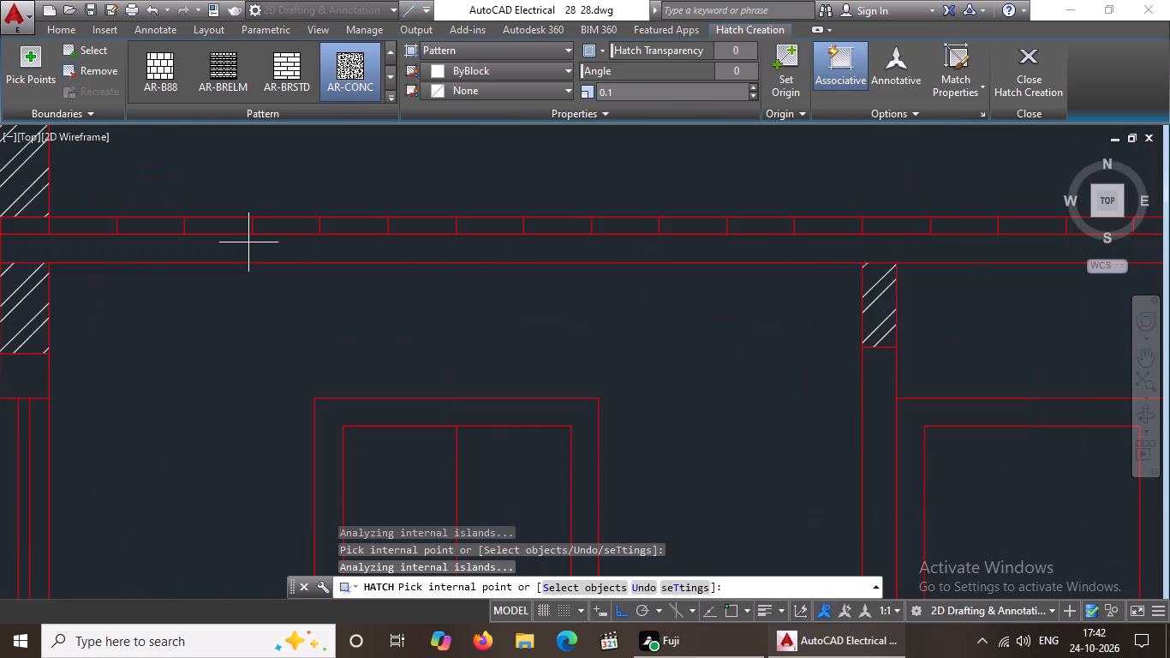
{"action": "left_click", "coordinate": [247, 245]}
{"action": "scroll", "coordinate": [259, 248], "scroll_direction": "down", "scroll_amount": 3}
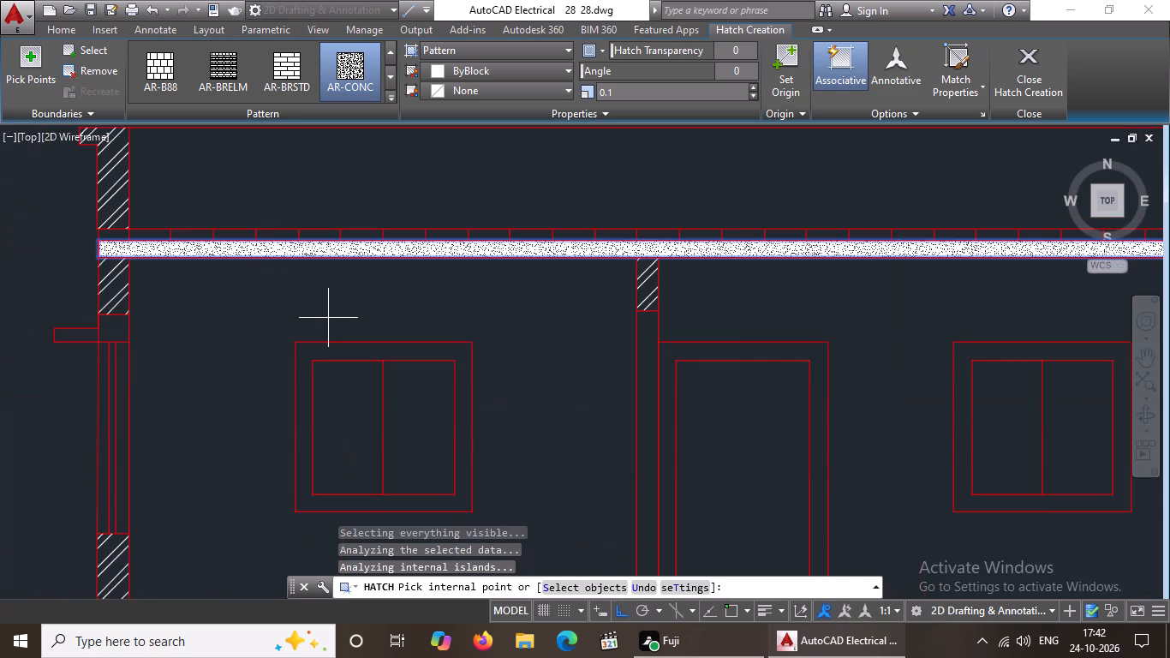
{"action": "scroll", "coordinate": [374, 311], "scroll_direction": "down", "scroll_amount": 3}
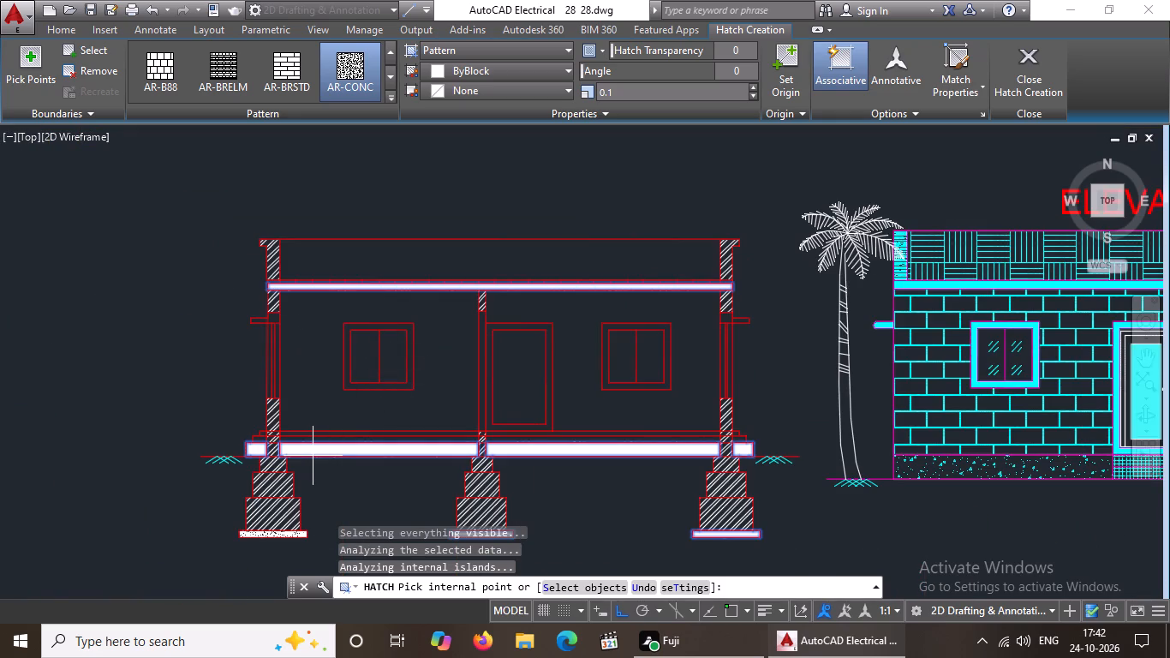
{"action": "scroll", "coordinate": [375, 429], "scroll_direction": "up", "scroll_amount": 3}
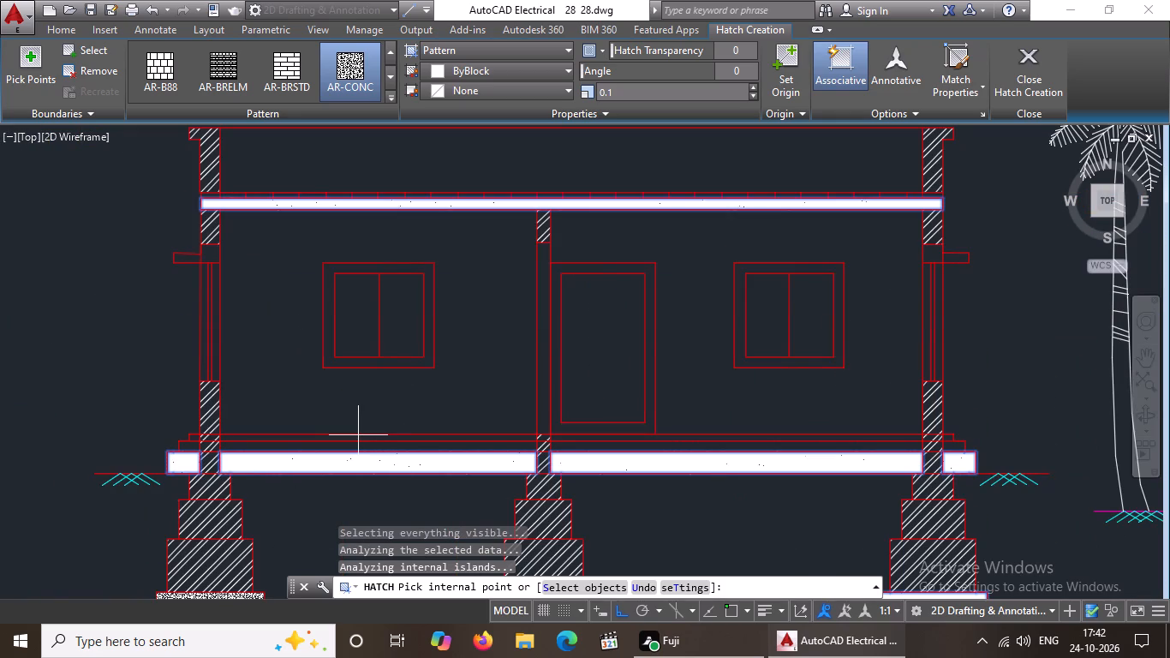
{"action": "left_click", "coordinate": [1010, 78]}
Open the AR-CONC hatch of the plinth band for editing and try stepping its scale up and down.
{"action": "scroll", "coordinate": [673, 290], "scroll_direction": "down", "scroll_amount": 1}
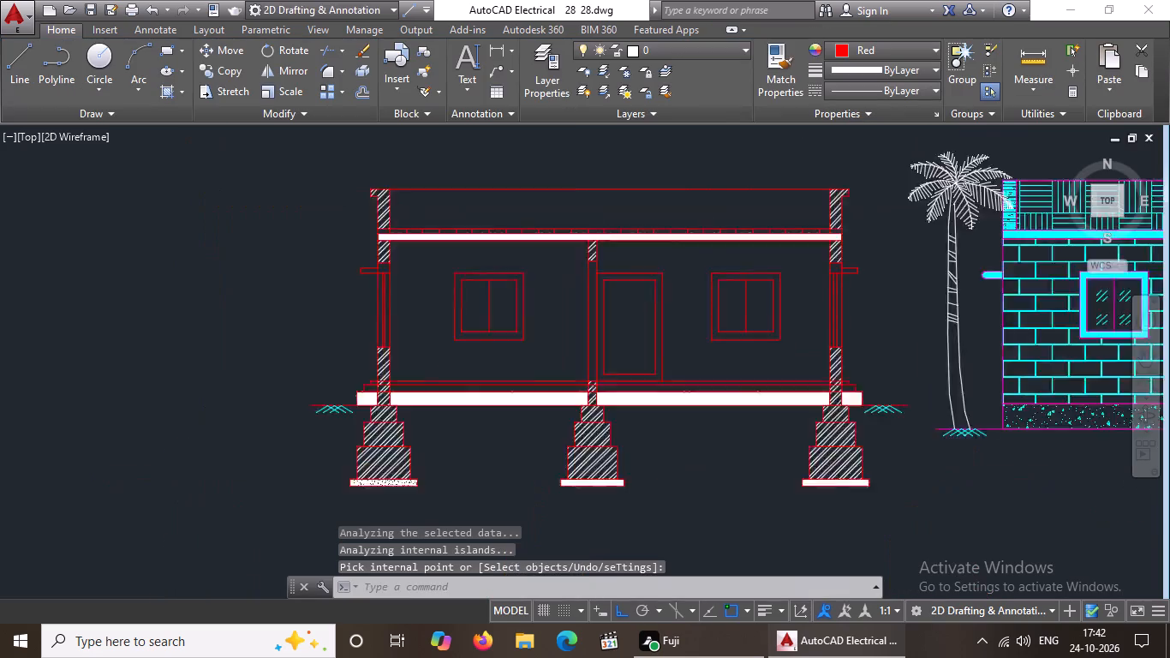
{"action": "scroll", "coordinate": [673, 290], "scroll_direction": "down", "scroll_amount": 2}
{"action": "scroll", "coordinate": [735, 333], "scroll_direction": "up", "scroll_amount": 2}
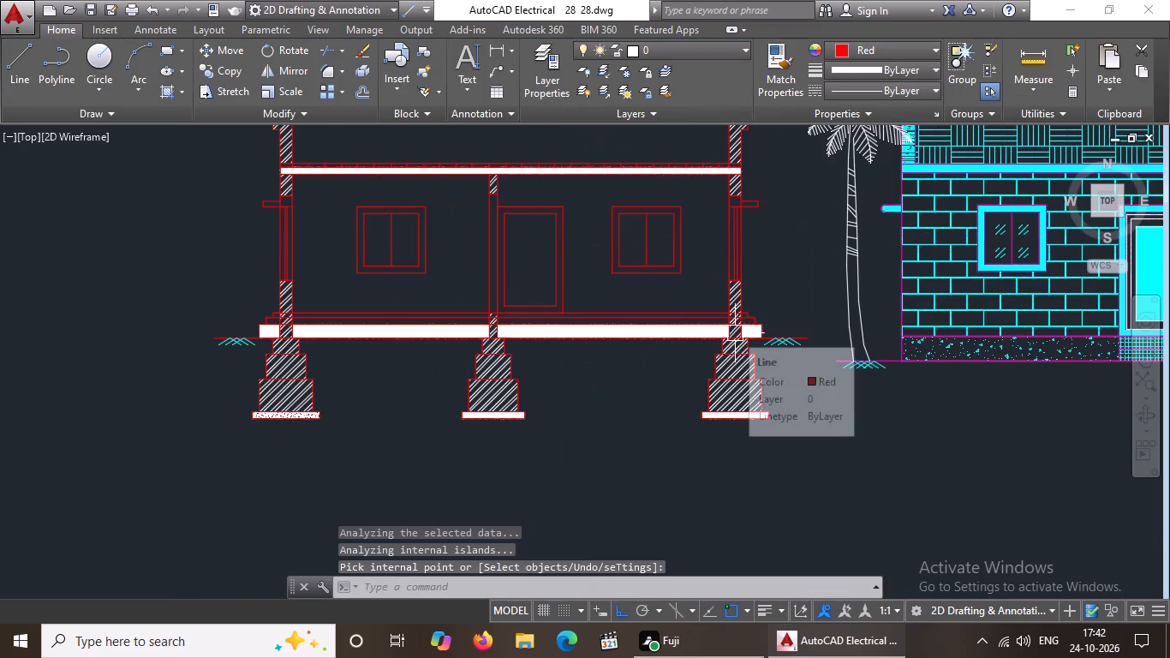
{"action": "key", "text": "Escape"}
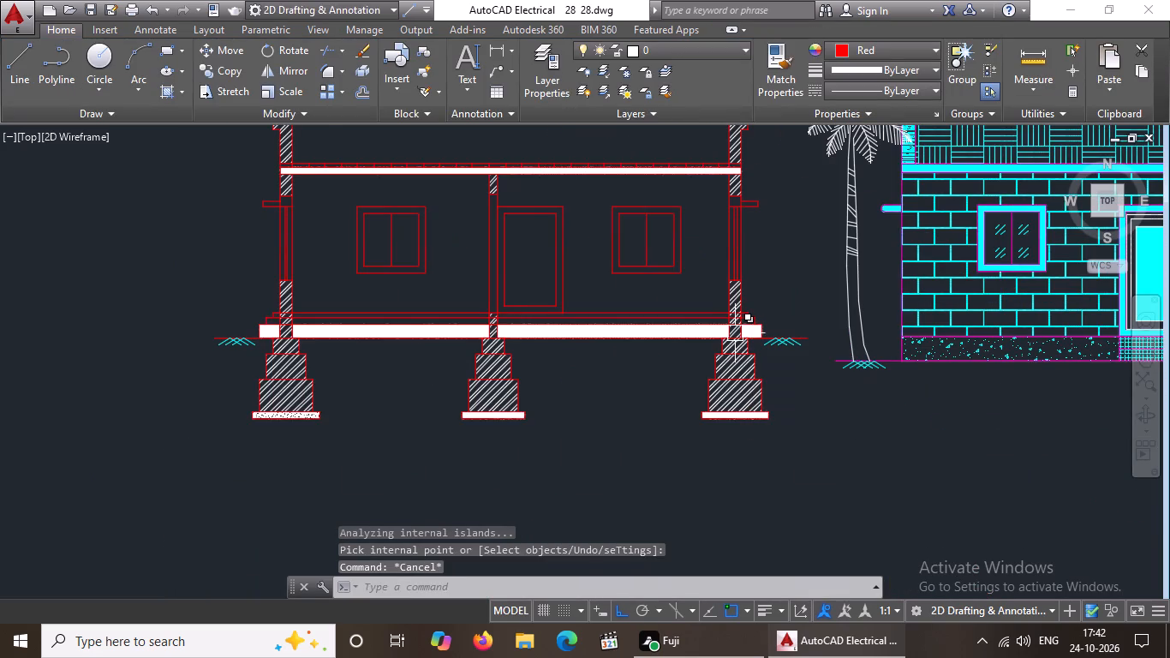
{"action": "scroll", "coordinate": [579, 297], "scroll_direction": "up", "scroll_amount": 1}
{"action": "scroll", "coordinate": [538, 362], "scroll_direction": "up", "scroll_amount": 3}
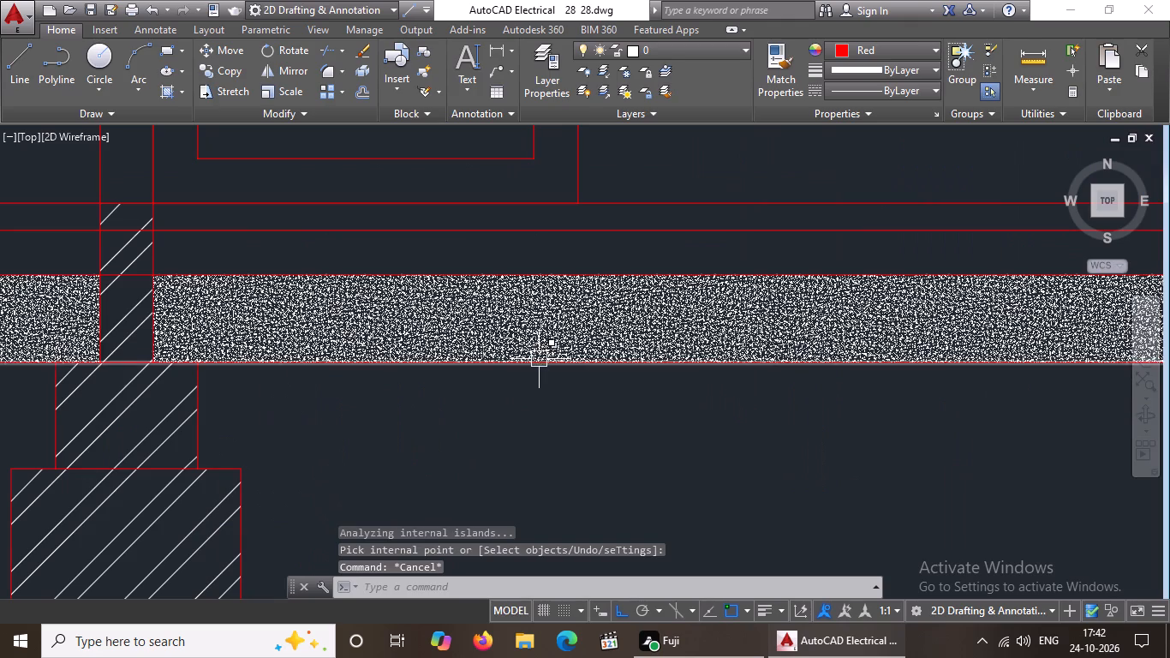
{"action": "left_click", "coordinate": [535, 333]}
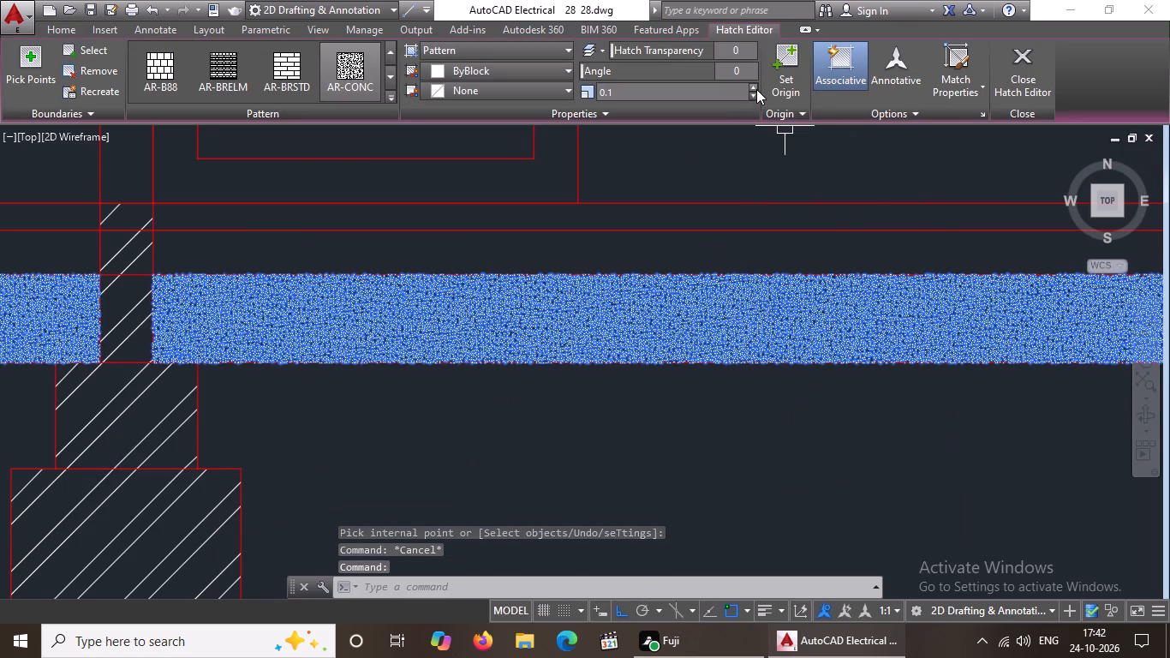
{"action": "left_click", "coordinate": [754, 86]}
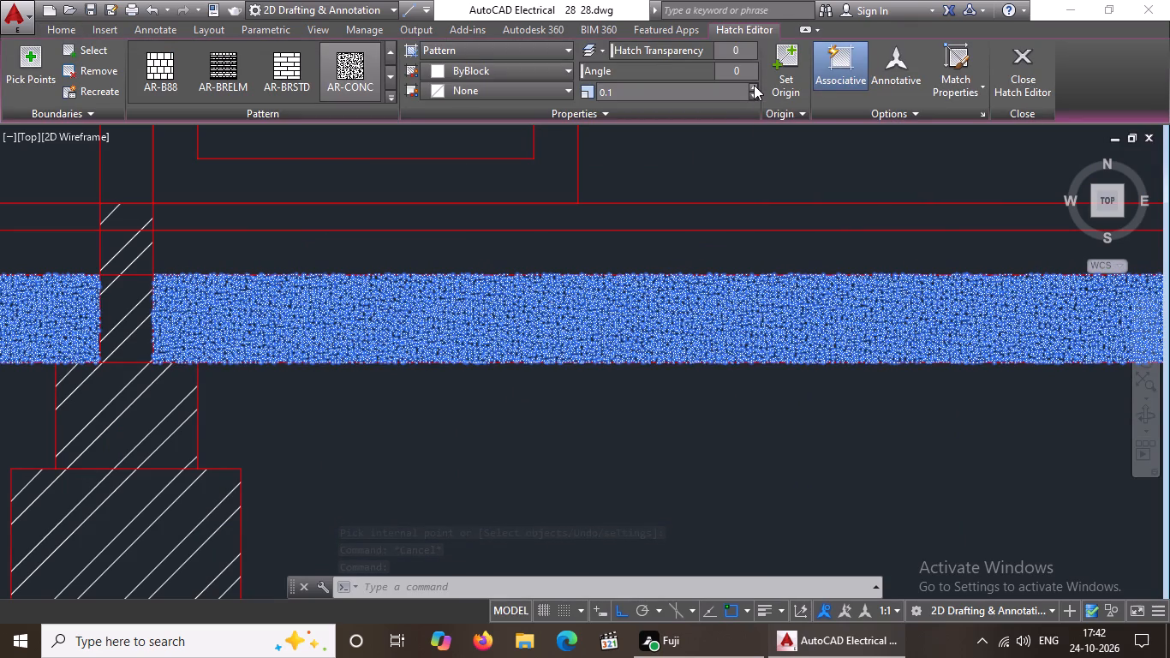
{"action": "left_click", "coordinate": [755, 92]}
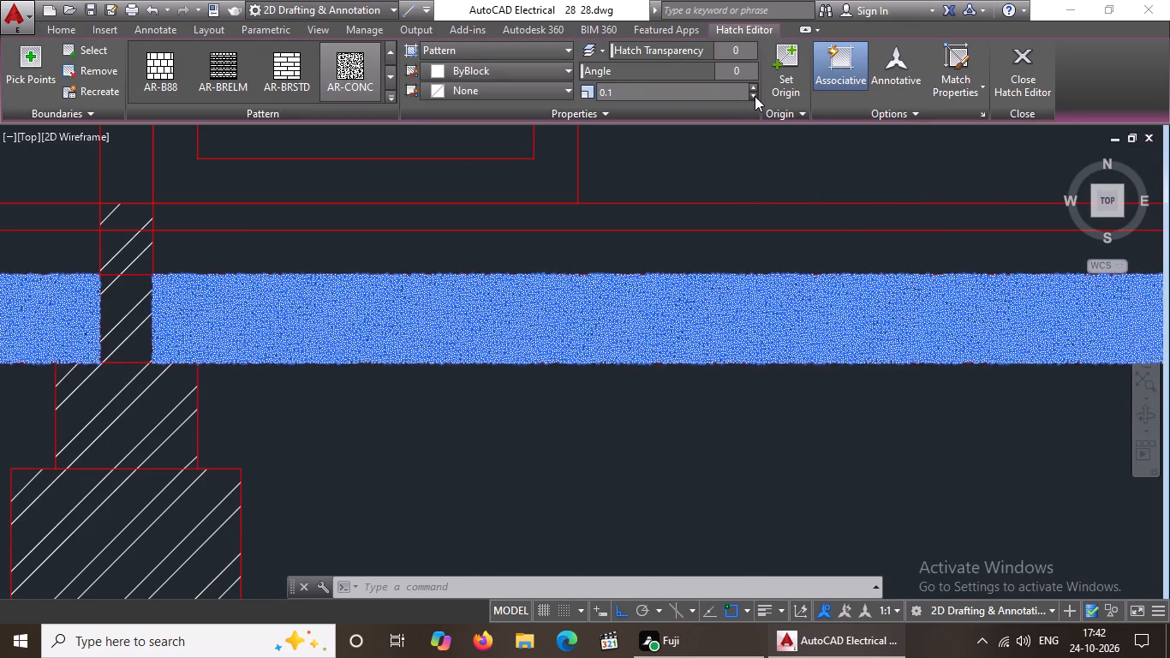
{"action": "left_click", "coordinate": [750, 82]}
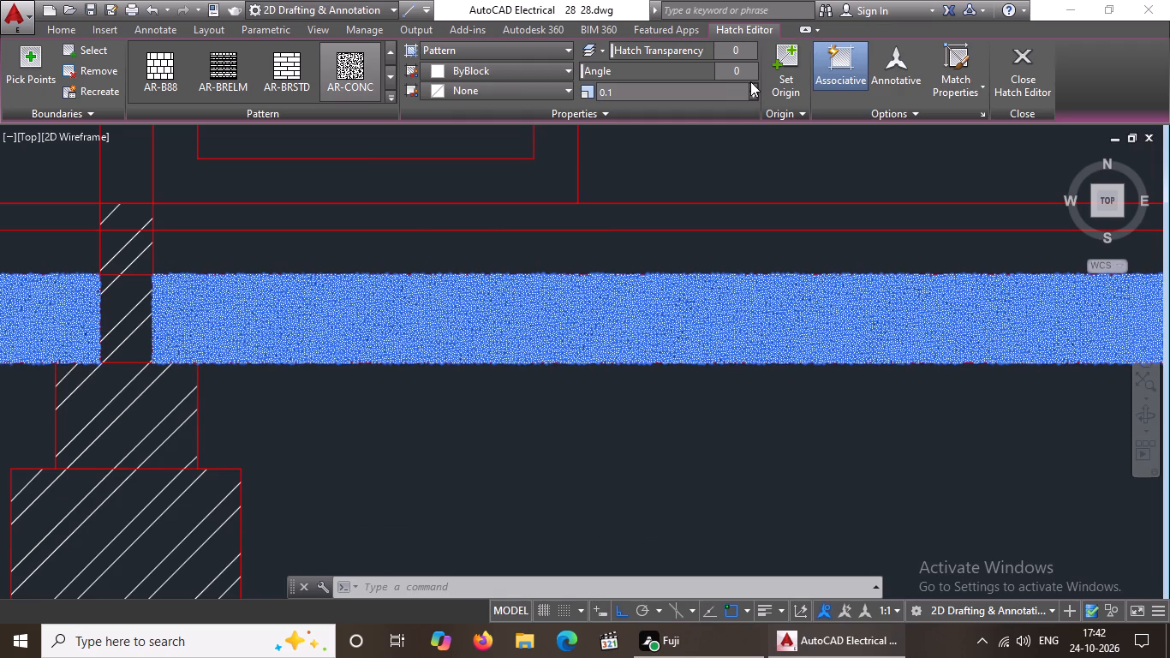
{"action": "left_click", "coordinate": [755, 83]}
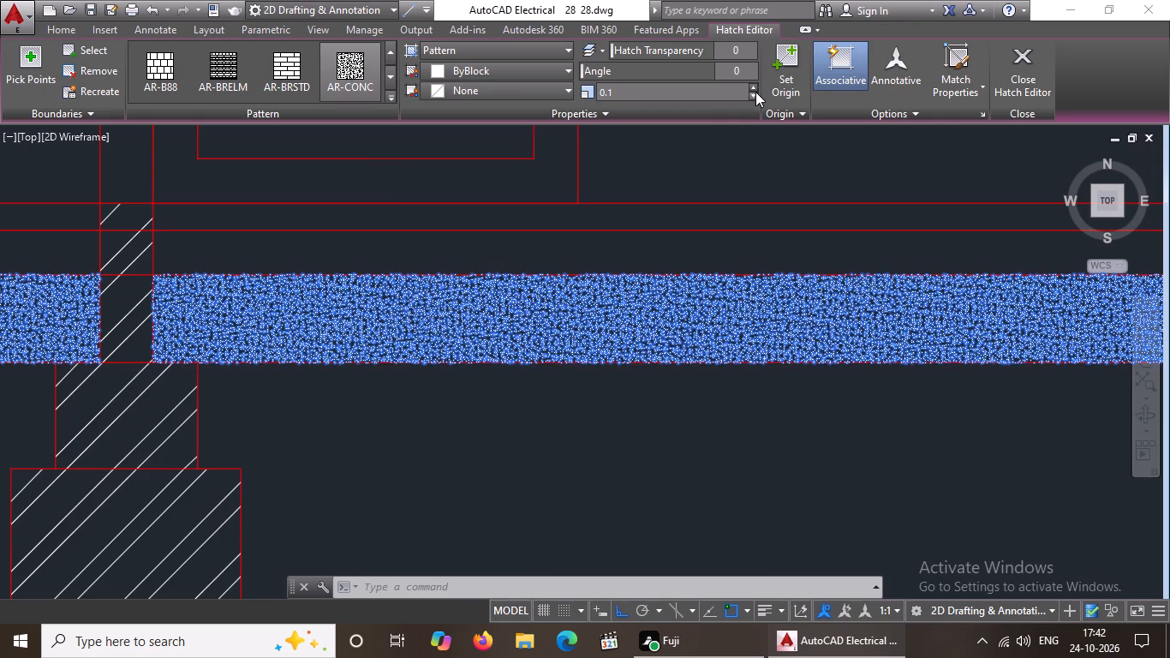
{"action": "double_click", "coordinate": [755, 87]}
{"action": "triple_click", "coordinate": [755, 87]}
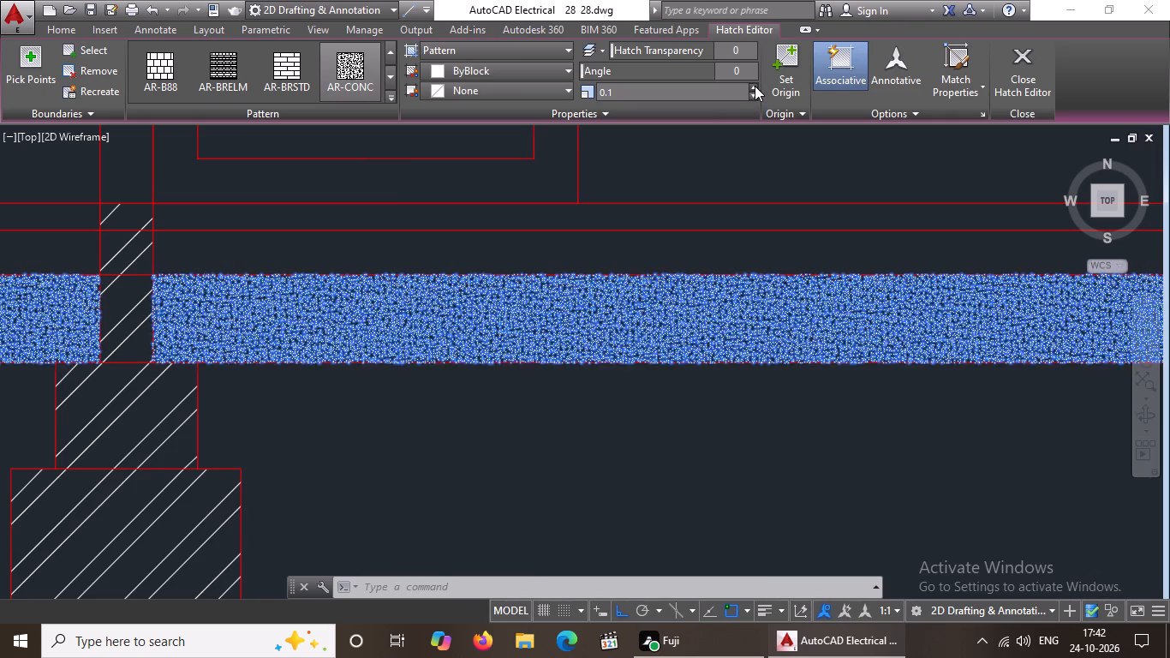
{"action": "triple_click", "coordinate": [755, 86]}
{"action": "triple_click", "coordinate": [755, 86]}
{"action": "triple_click", "coordinate": [755, 86]}
{"action": "left_click", "coordinate": [755, 87]}
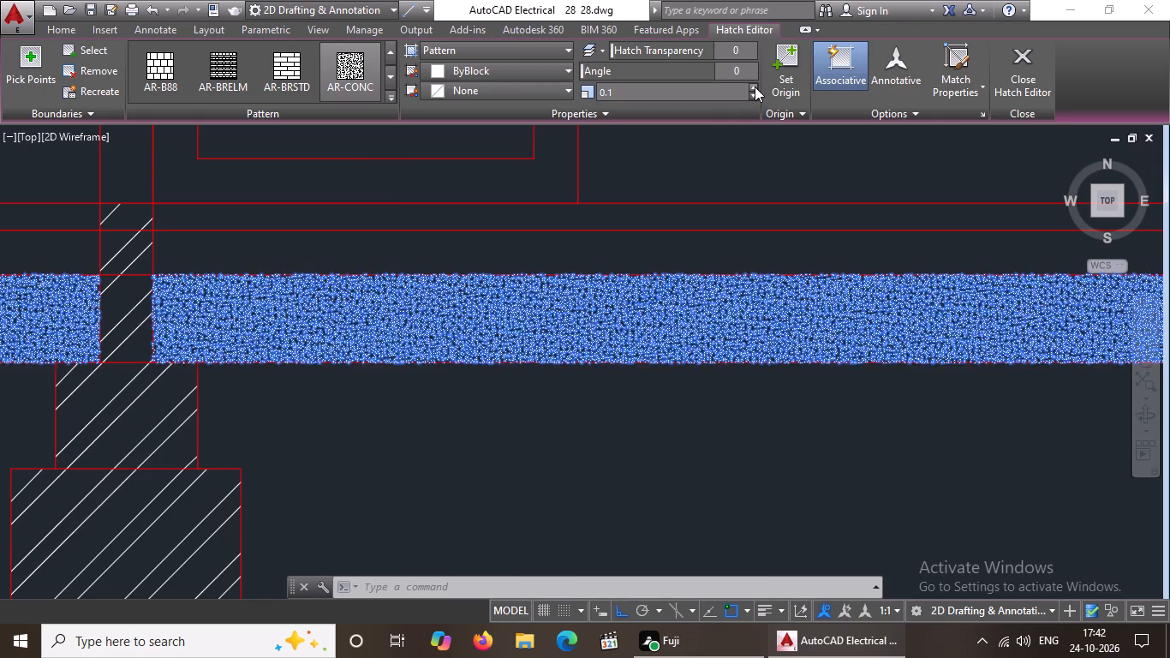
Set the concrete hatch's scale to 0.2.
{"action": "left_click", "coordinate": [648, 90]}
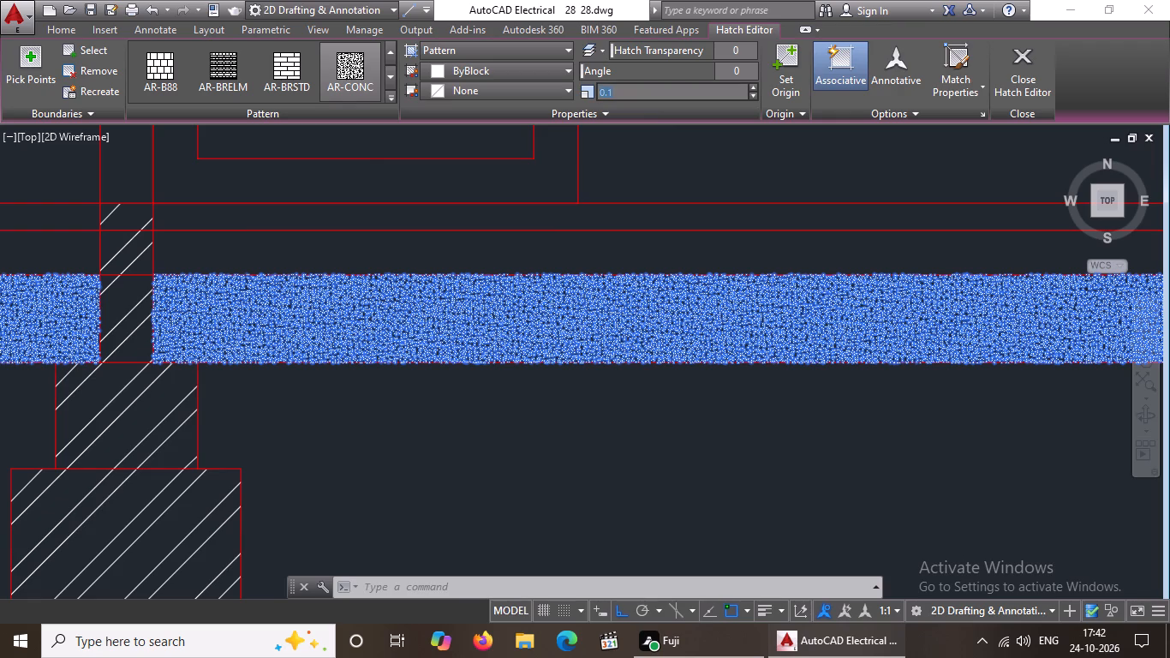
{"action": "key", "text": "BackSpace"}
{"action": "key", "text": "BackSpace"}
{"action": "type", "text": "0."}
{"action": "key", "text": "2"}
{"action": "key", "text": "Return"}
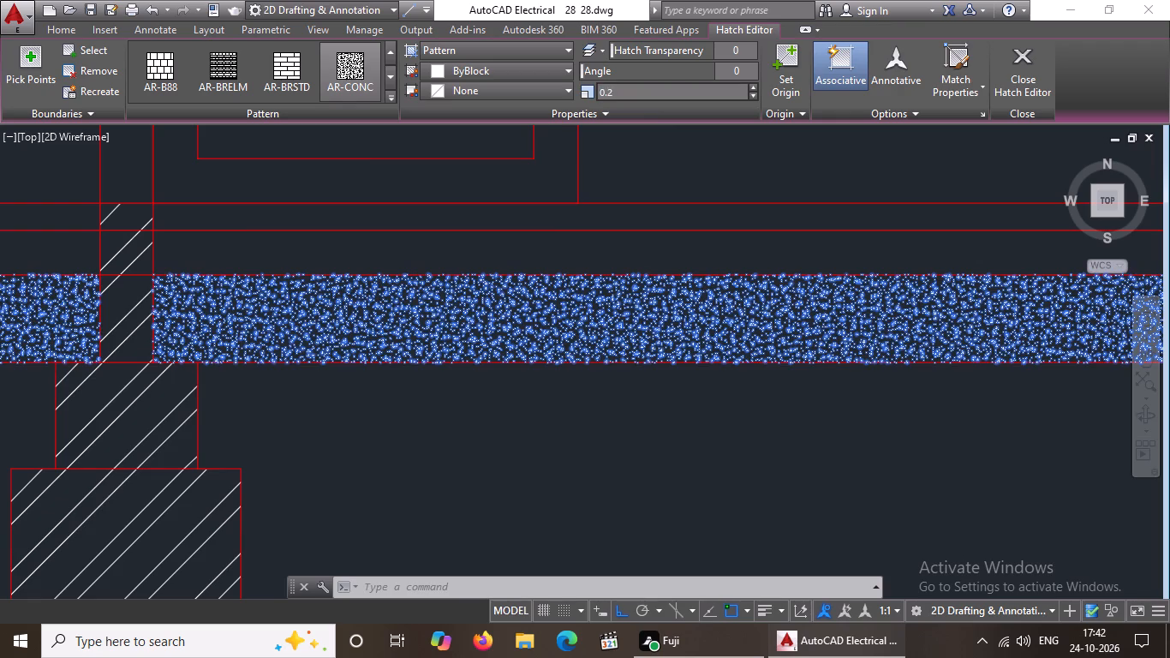
Set the concrete hatch's scale to 0.5 and finish editing the hatch.
{"action": "left_click", "coordinate": [621, 95]}
{"action": "key", "text": "BackSpace"}
{"action": "key", "text": "BackSpace"}
{"action": "type", "text": "0.5"}
{"action": "key", "text": "Return"}
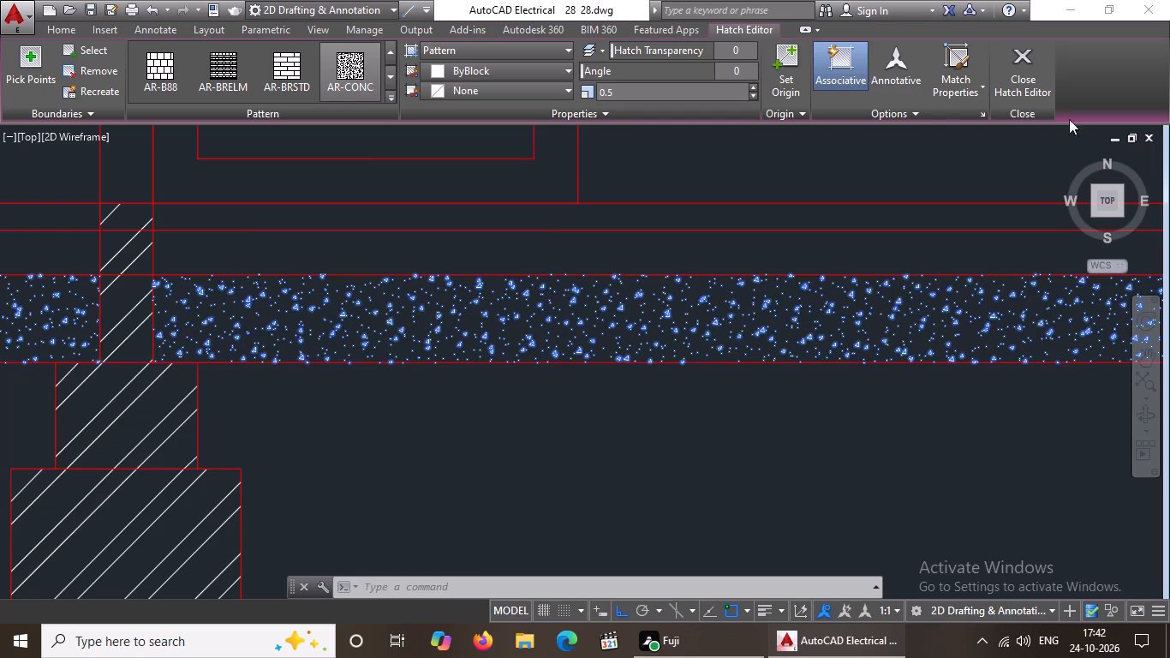
{"action": "left_click", "coordinate": [1018, 75]}
Examine the rescaled concrete hatching across the roof slab, plinth band and footing beds of the section.
{"action": "scroll", "coordinate": [797, 274], "scroll_direction": "down", "scroll_amount": 5}
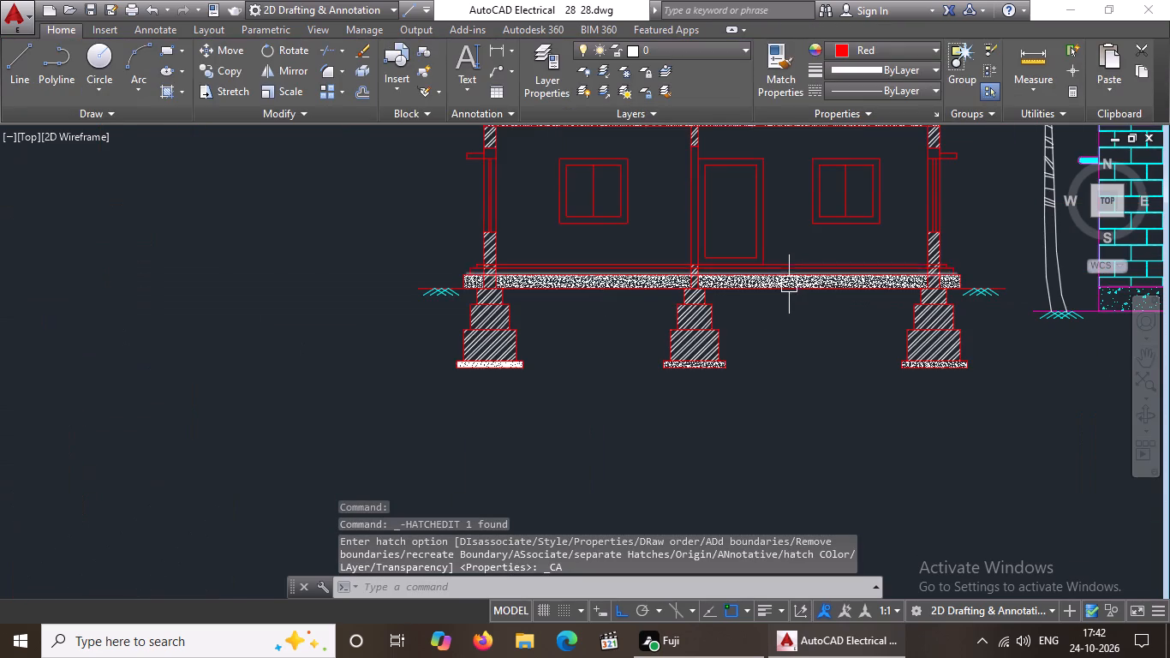
{"action": "scroll", "coordinate": [800, 328], "scroll_direction": "down", "scroll_amount": 2}
{"action": "key", "text": "Escape"}
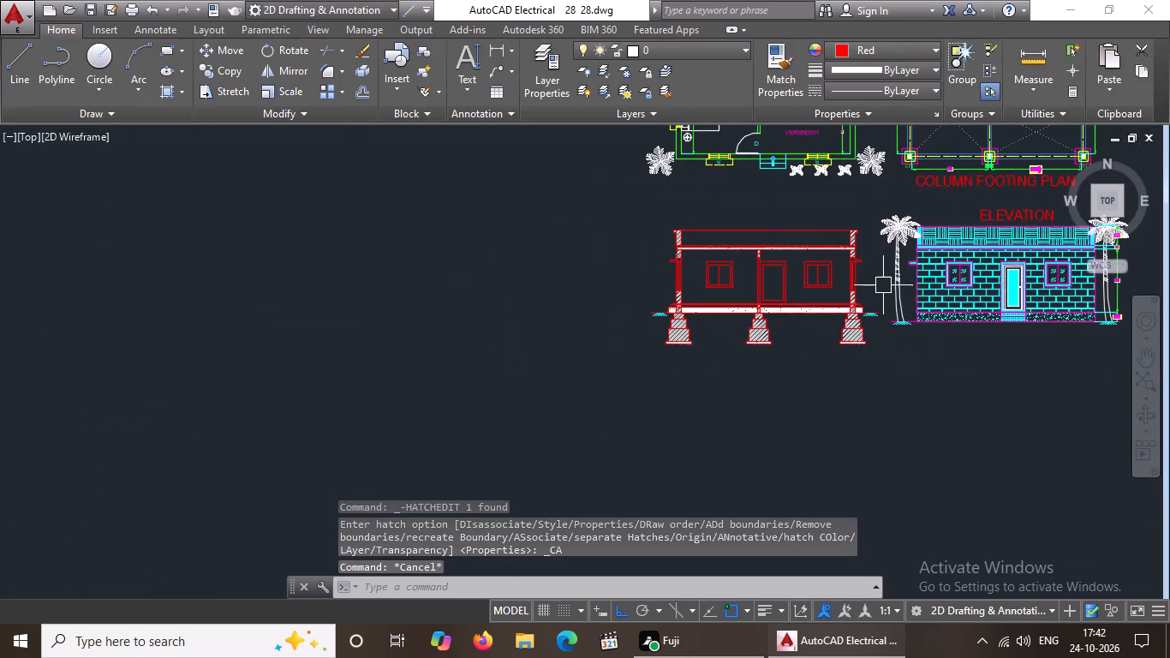
{"action": "middle_click_drag", "start_coordinate": [885, 281], "coordinate": [691, 388]}
{"action": "scroll", "coordinate": [582, 450], "scroll_direction": "up", "scroll_amount": 4}
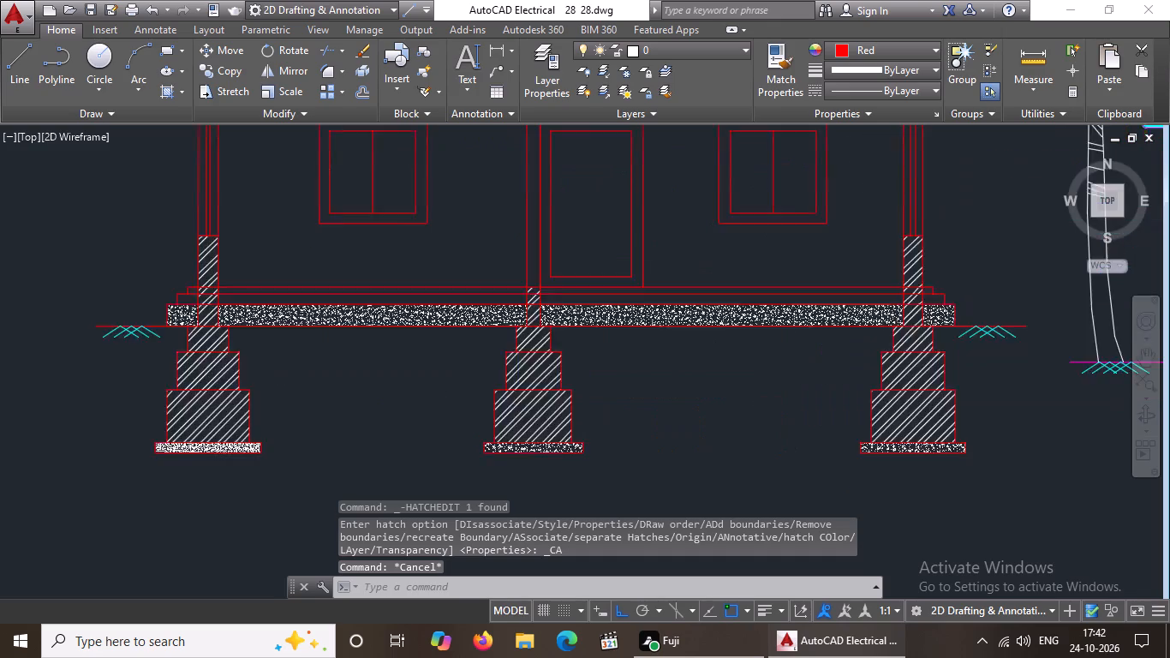
{"action": "scroll", "coordinate": [540, 440], "scroll_direction": "down", "scroll_amount": 2}
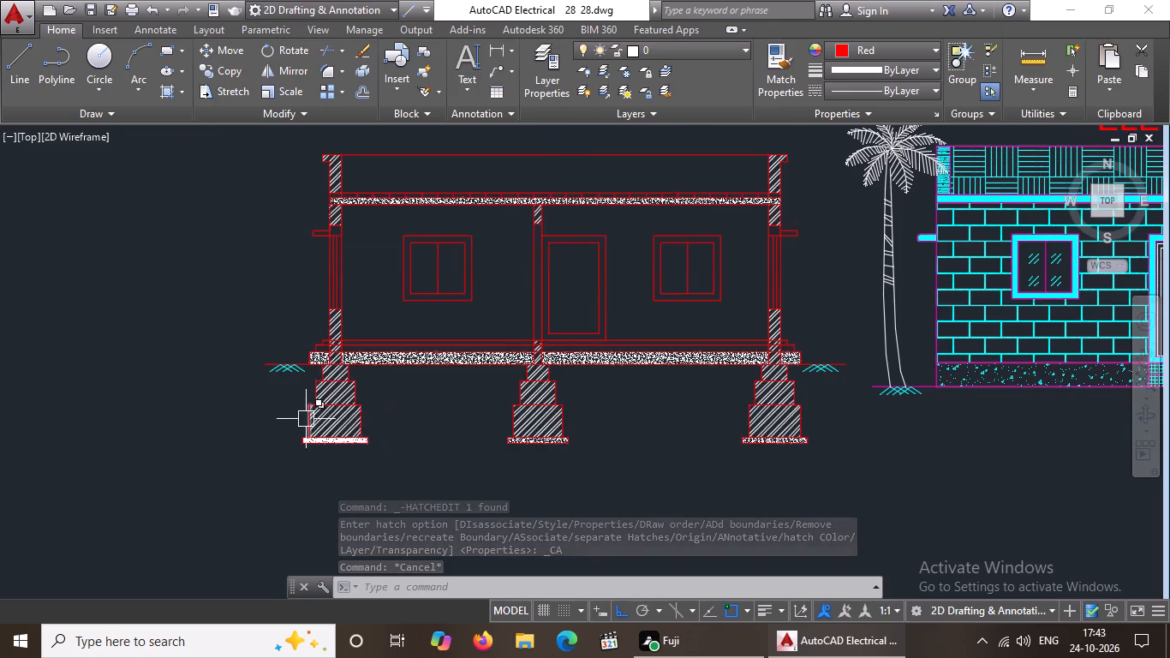
{"action": "scroll", "coordinate": [307, 419], "scroll_direction": "up", "scroll_amount": 3}
{"action": "scroll", "coordinate": [491, 403], "scroll_direction": "down", "scroll_amount": 3}
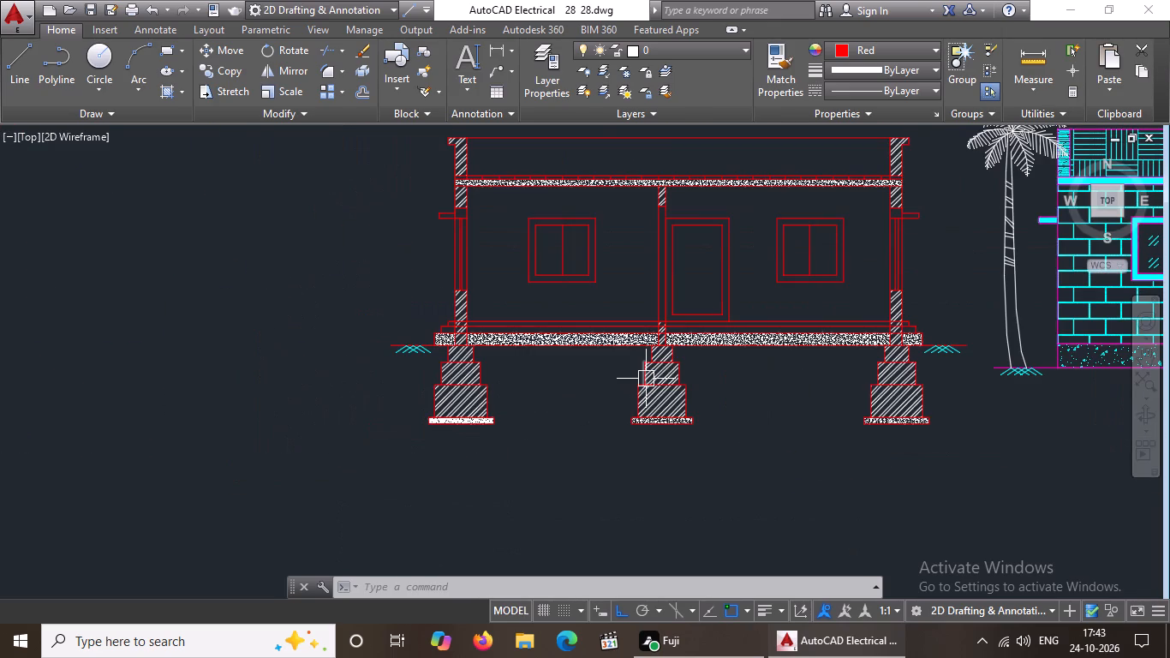
Draw a horizontal line across the middle wall of the section, level with the top of the door frame.
{"action": "middle_click_drag", "start_coordinate": [666, 266], "coordinate": [626, 354]}
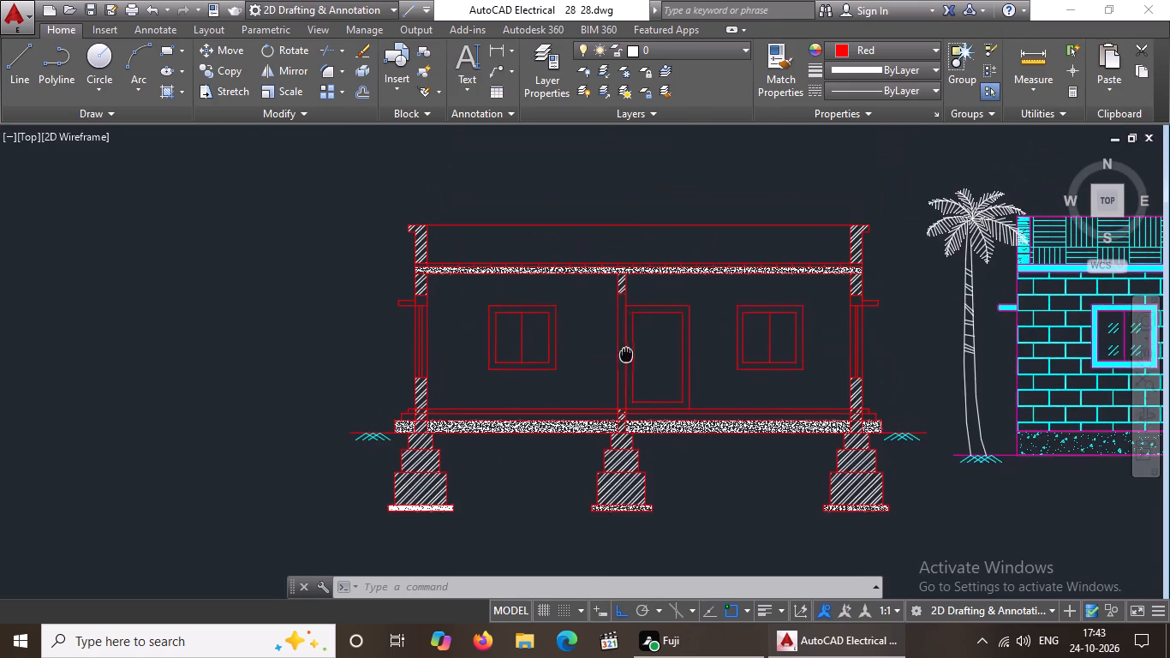
{"action": "scroll", "coordinate": [626, 296], "scroll_direction": "up", "scroll_amount": 1}
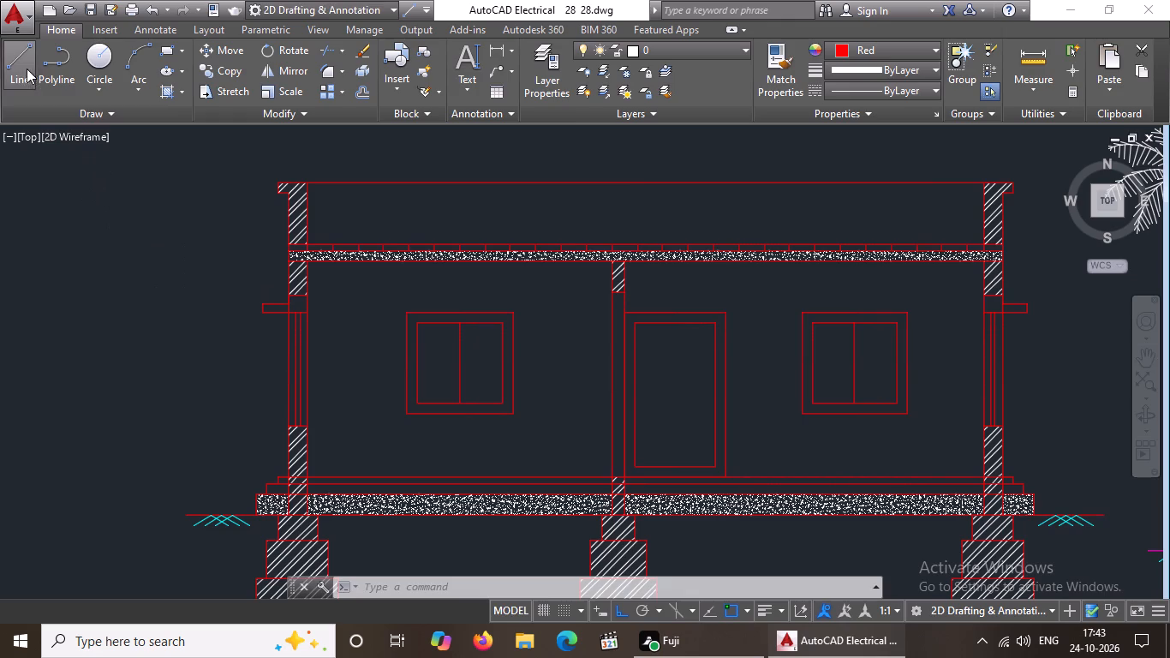
{"action": "left_click", "coordinate": [26, 68]}
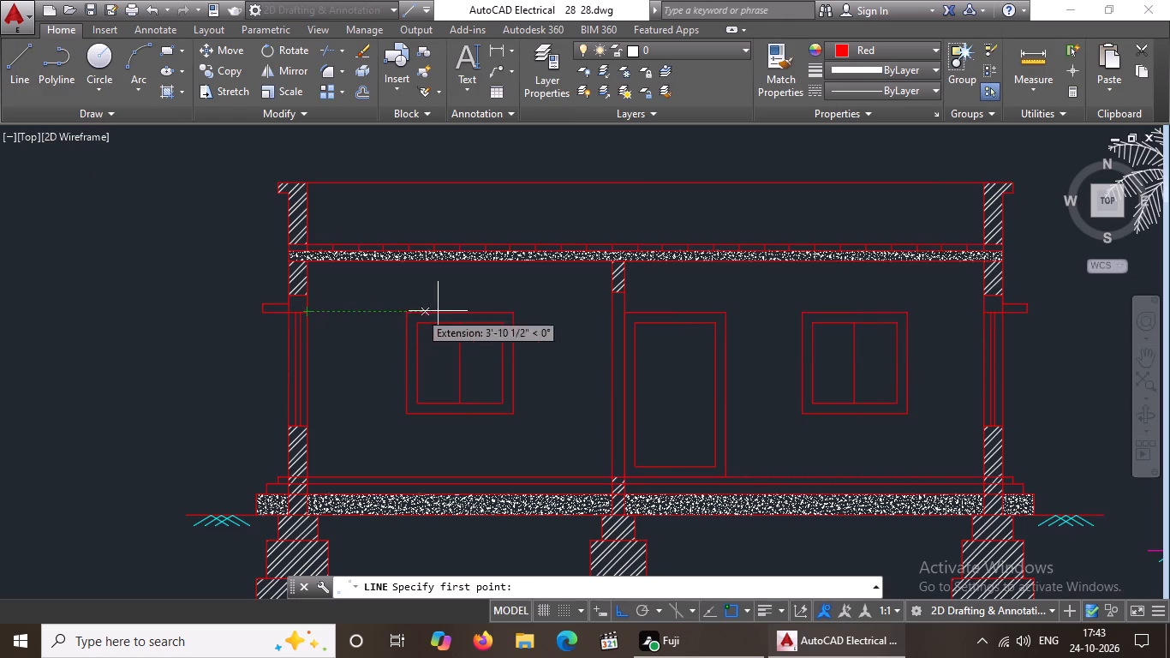
{"action": "left_click", "coordinate": [614, 312]}
{"action": "scroll", "coordinate": [618, 313], "scroll_direction": "up", "scroll_amount": 3}
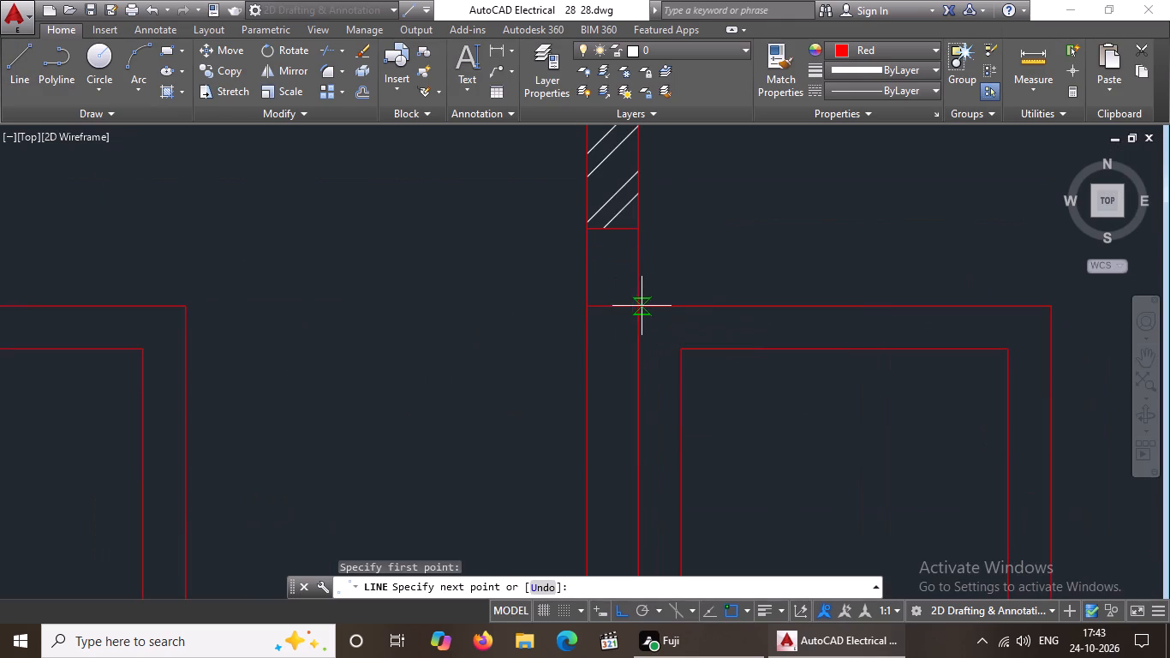
{"action": "left_click", "coordinate": [636, 311]}
{"action": "key", "text": "Escape"}
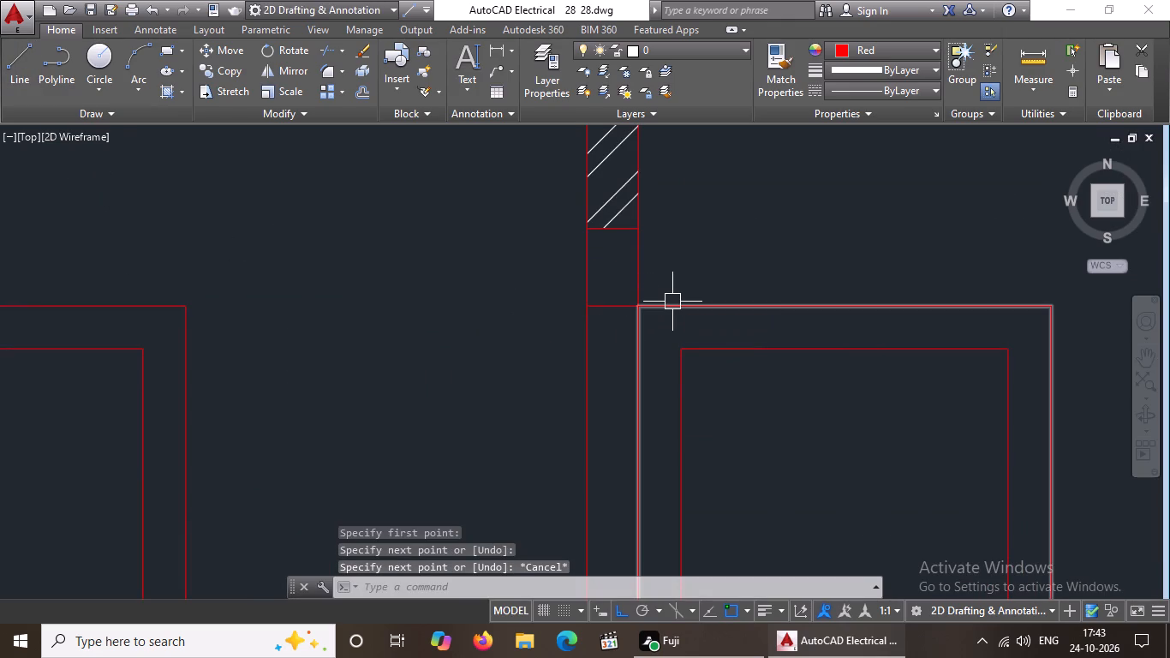
Draw a vertical centre line about 6'-6" long in the middle wall, from the door-head line down to the floor line.
{"action": "scroll", "coordinate": [671, 252], "scroll_direction": "down", "scroll_amount": 3}
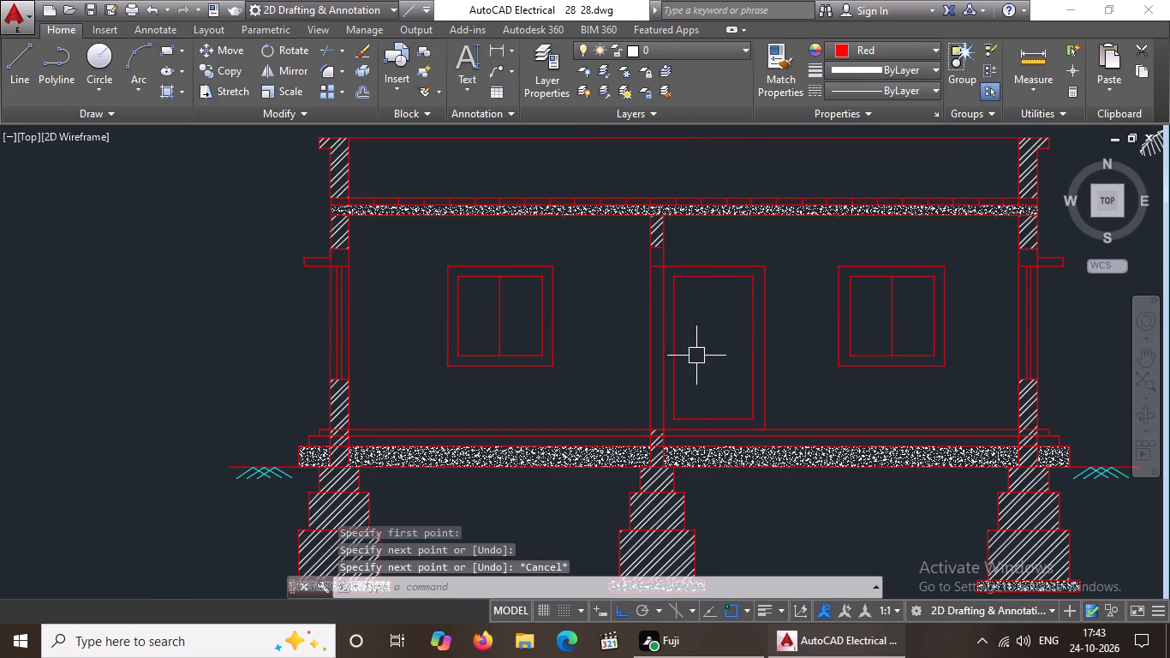
{"action": "left_click", "coordinate": [21, 64]}
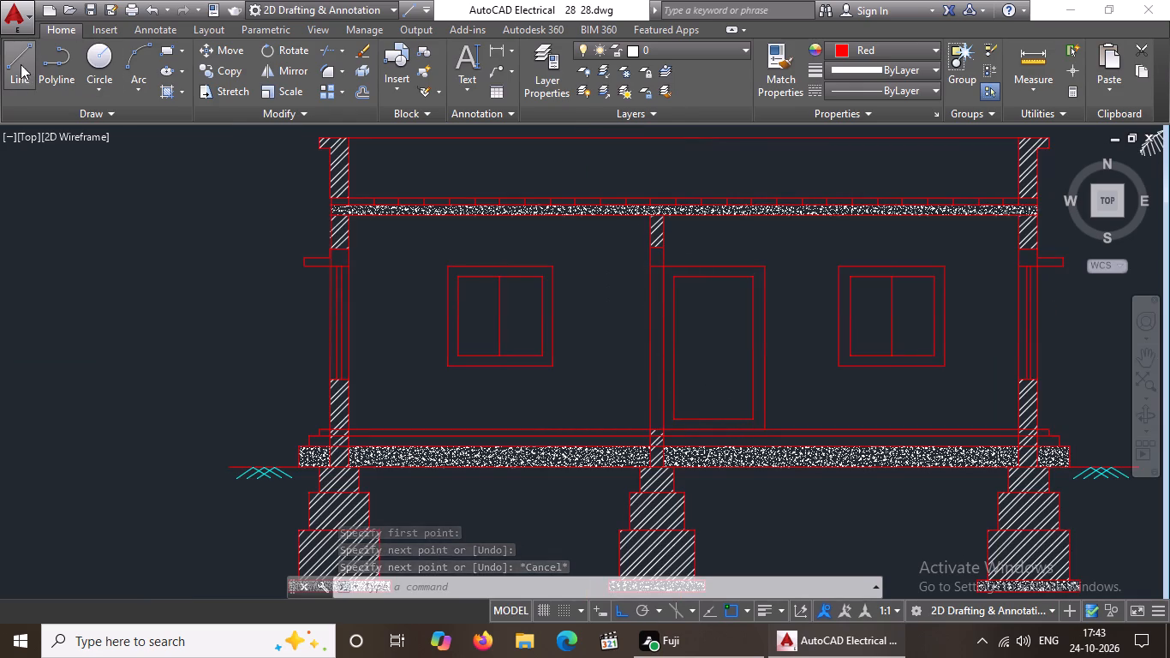
{"action": "scroll", "coordinate": [662, 434], "scroll_direction": "up", "scroll_amount": 2}
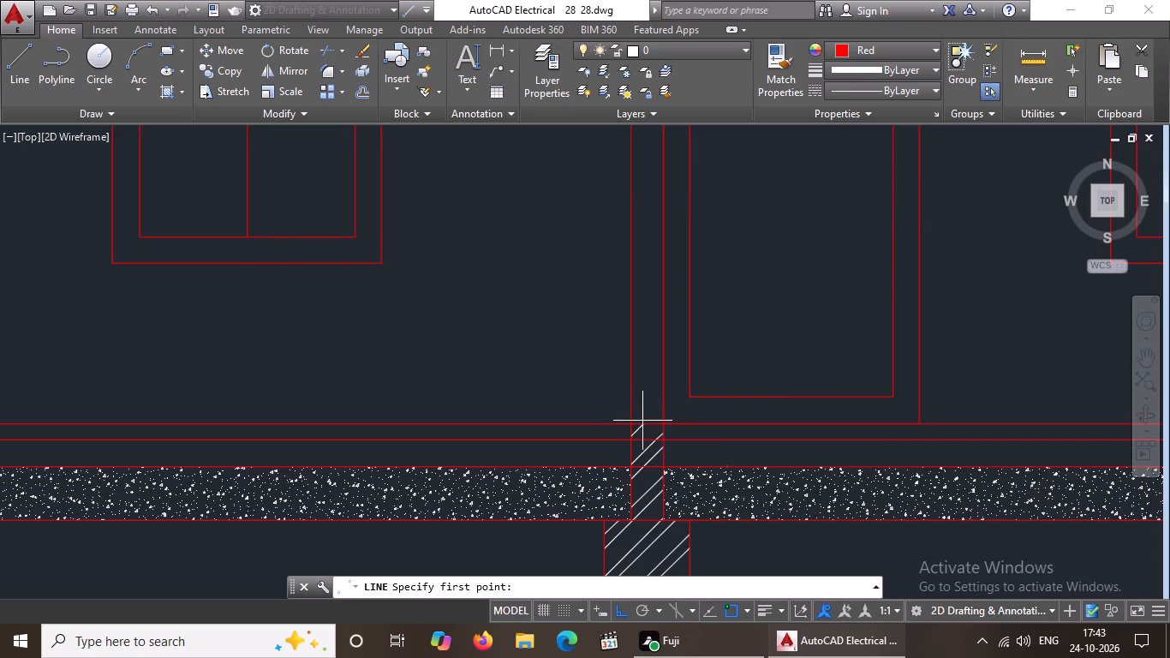
{"action": "scroll", "coordinate": [628, 351], "scroll_direction": "down", "scroll_amount": 2}
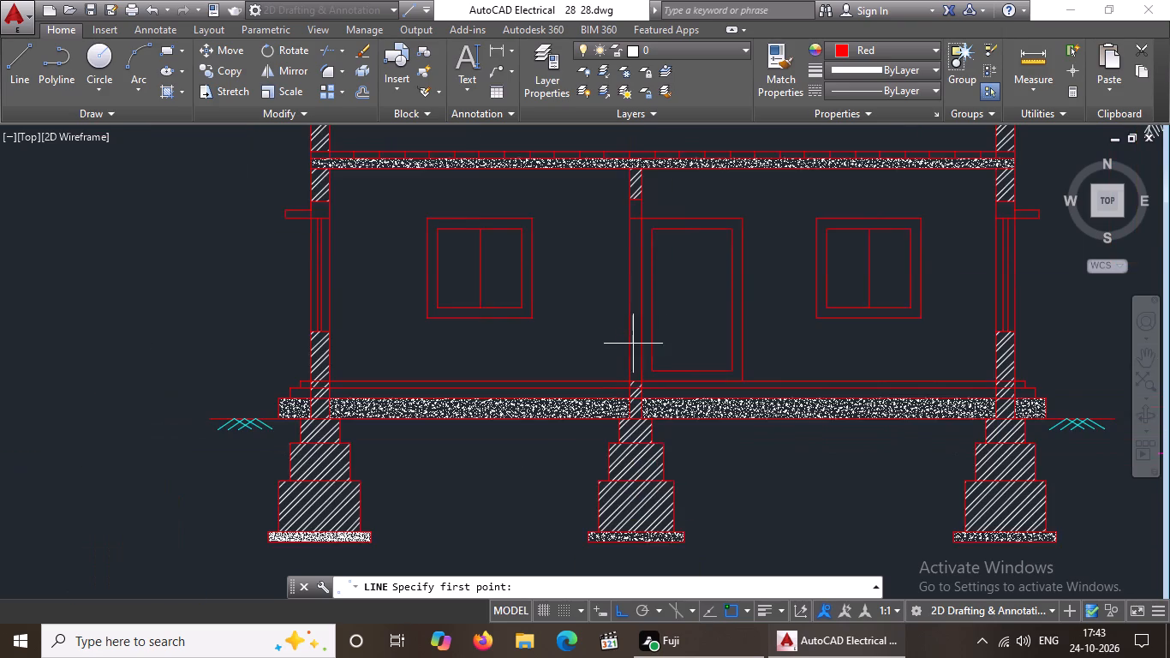
{"action": "scroll", "coordinate": [635, 229], "scroll_direction": "up", "scroll_amount": 2}
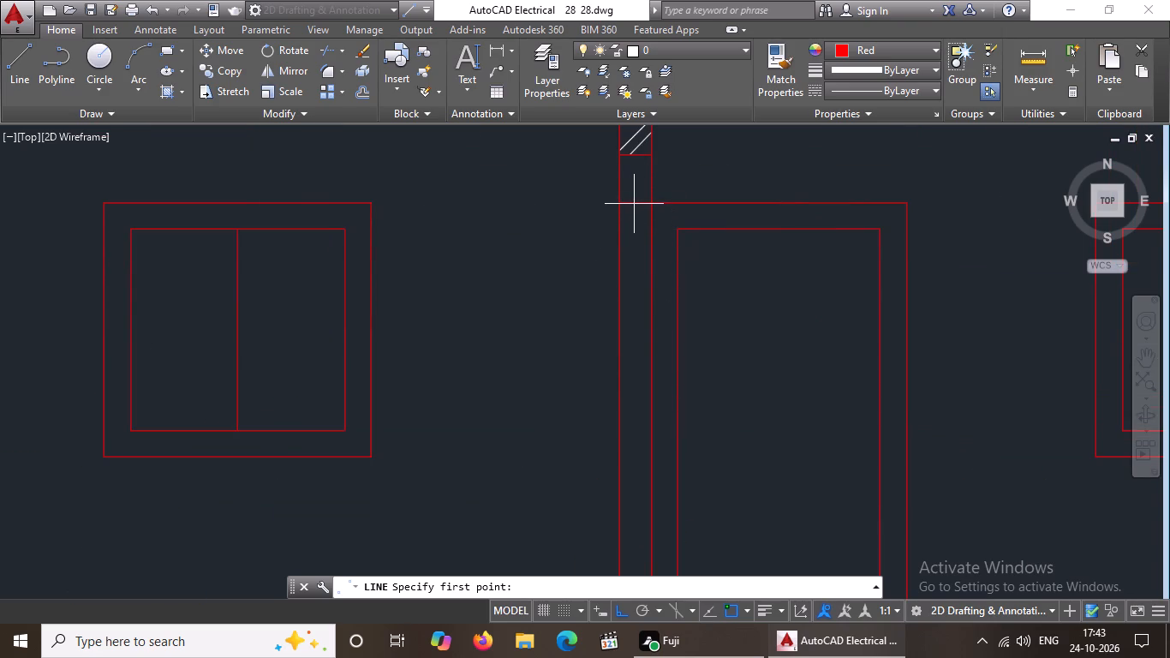
{"action": "left_click", "coordinate": [636, 201]}
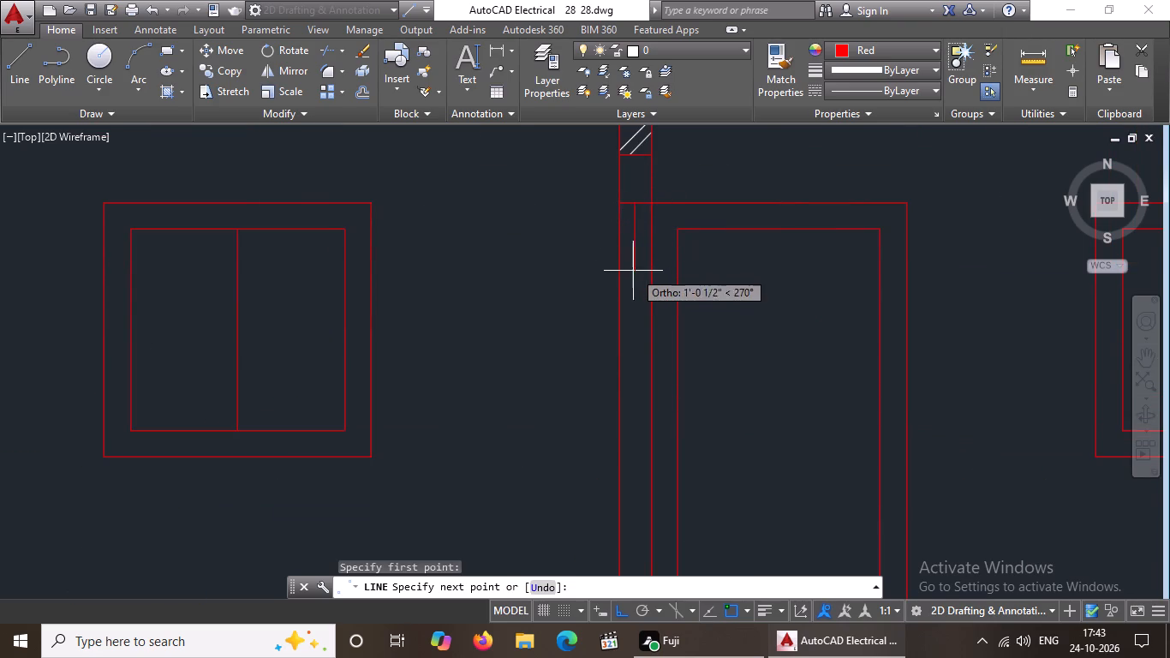
{"action": "scroll", "coordinate": [632, 271], "scroll_direction": "down", "scroll_amount": 3}
{"action": "scroll", "coordinate": [633, 305], "scroll_direction": "up", "scroll_amount": 4}
{"action": "scroll", "coordinate": [624, 368], "scroll_direction": "down", "scroll_amount": 4}
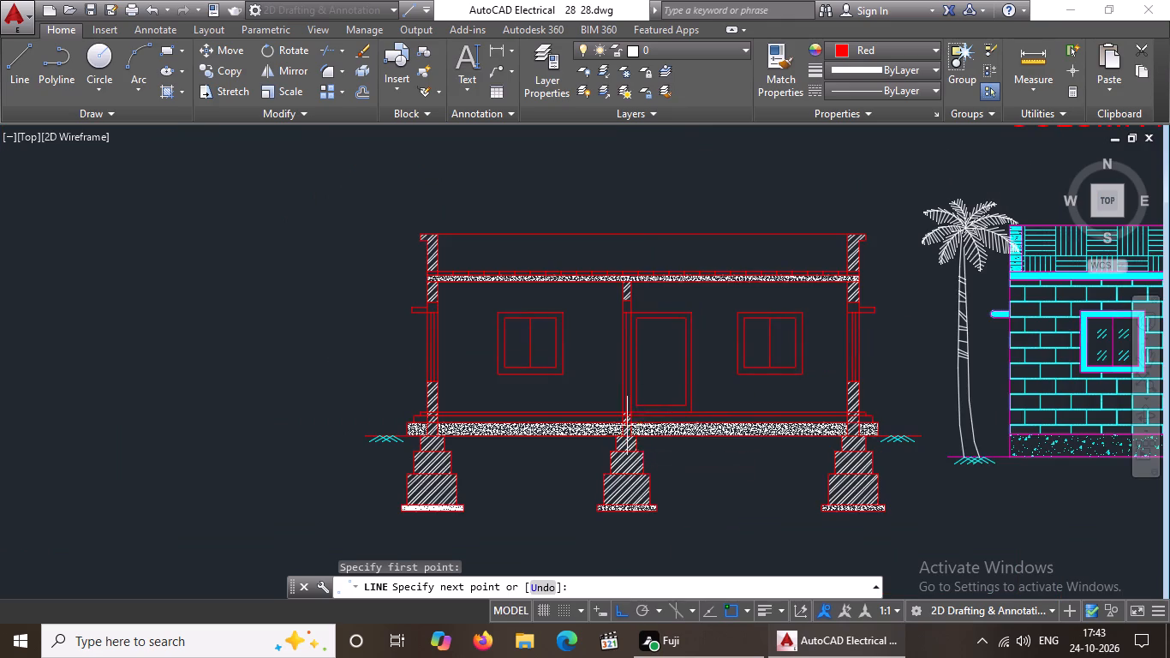
{"action": "scroll", "coordinate": [627, 423], "scroll_direction": "up", "scroll_amount": 4}
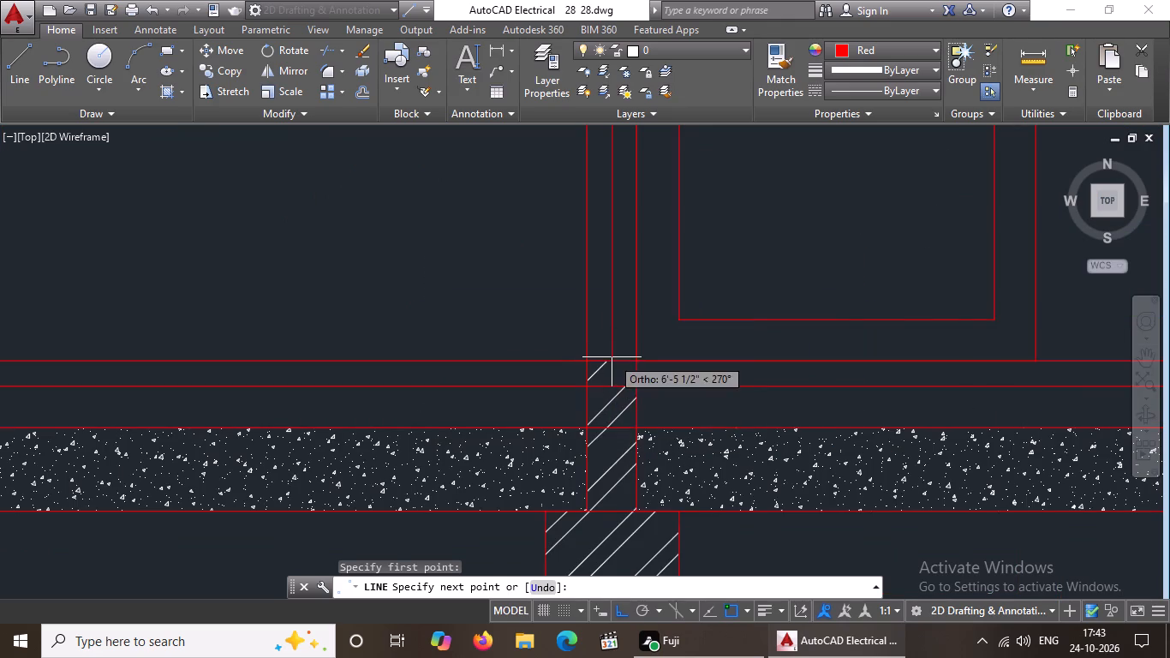
{"action": "left_click", "coordinate": [611, 361]}
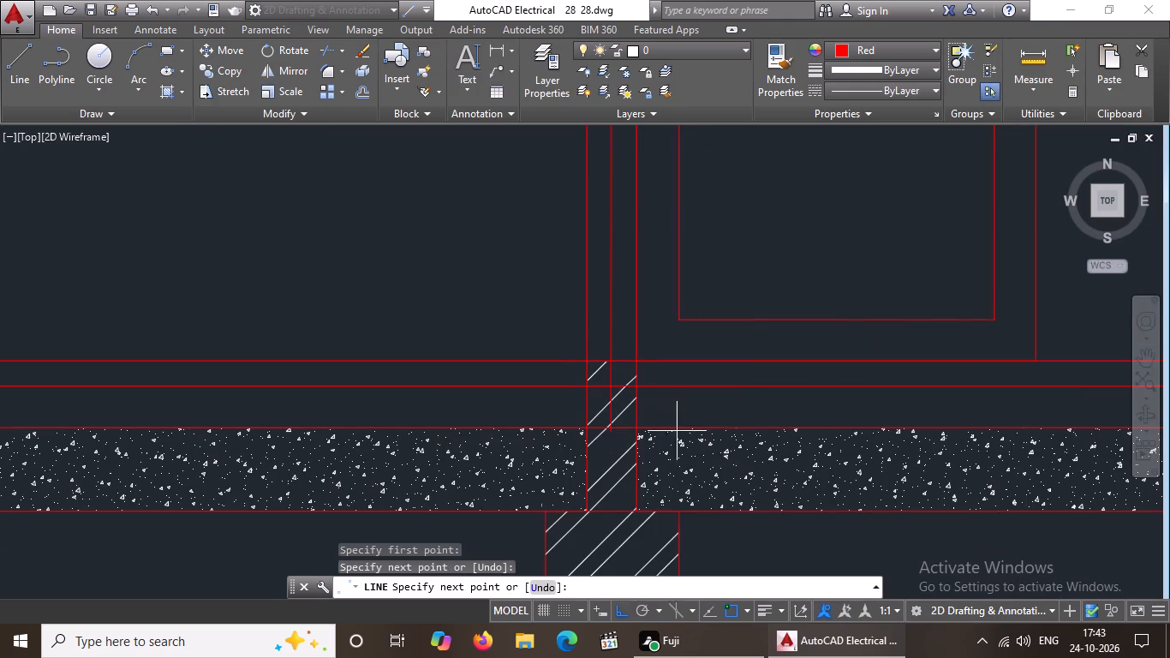
{"action": "key", "text": "Escape"}
{"action": "scroll", "coordinate": [620, 363], "scroll_direction": "down", "scroll_amount": 4}
{"action": "scroll", "coordinate": [820, 363], "scroll_direction": "down", "scroll_amount": 1}
{"action": "middle_click_drag", "start_coordinate": [577, 428], "coordinate": [568, 431]}
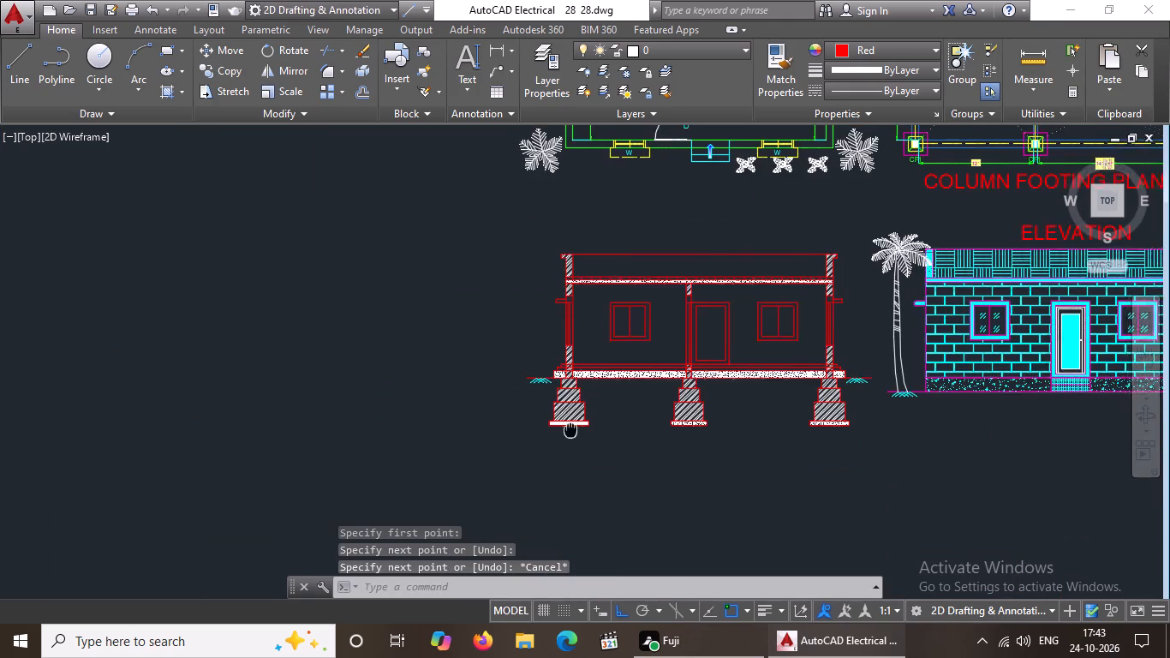
Offset the vertical centre line in the middle wall's door opening 1" to each side.
{"action": "middle_click_drag", "start_coordinate": [568, 431], "coordinate": [392, 462]}
{"action": "scroll", "coordinate": [535, 383], "scroll_direction": "up", "scroll_amount": 2}
{"action": "key", "text": "Escape"}
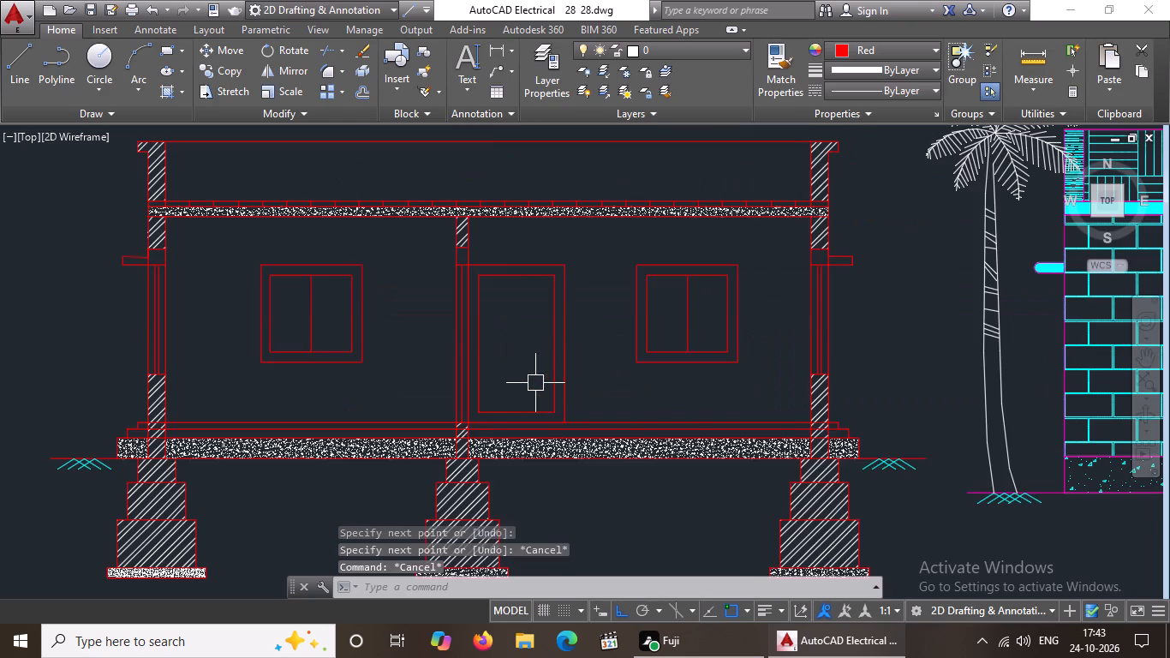
{"action": "key", "text": "o"}
{"action": "key", "text": "Return"}
{"action": "key", "text": "1"}
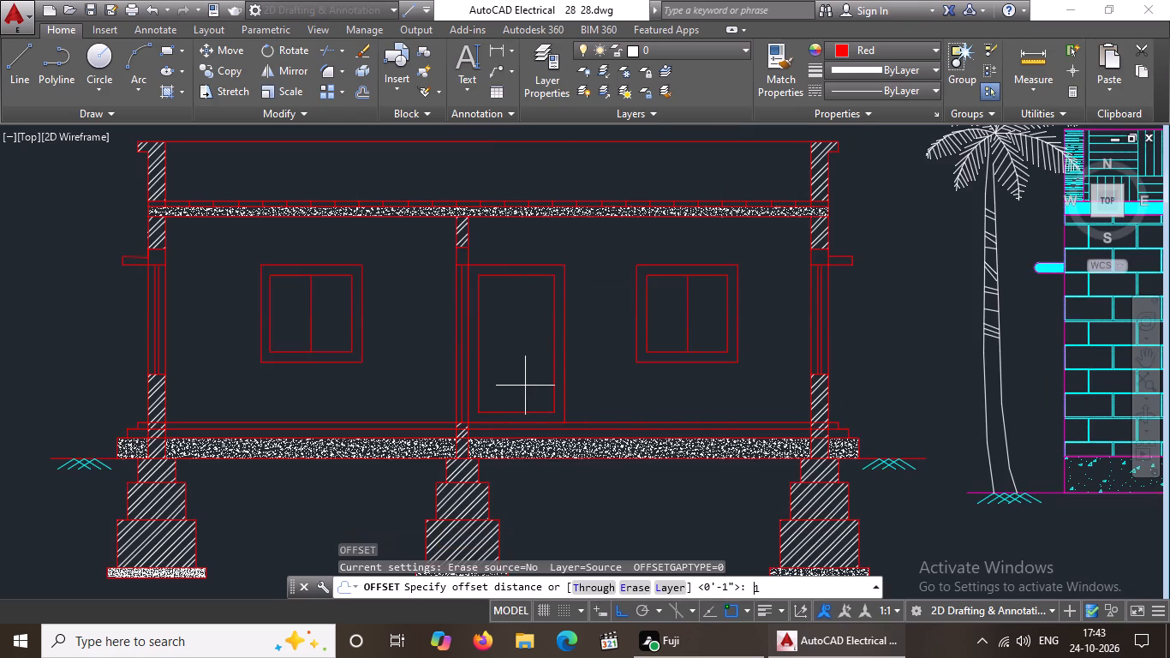
{"action": "key", "text": "shift+quotedbl"}
{"action": "key", "text": "Return"}
{"action": "scroll", "coordinate": [435, 341], "scroll_direction": "up", "scroll_amount": 2}
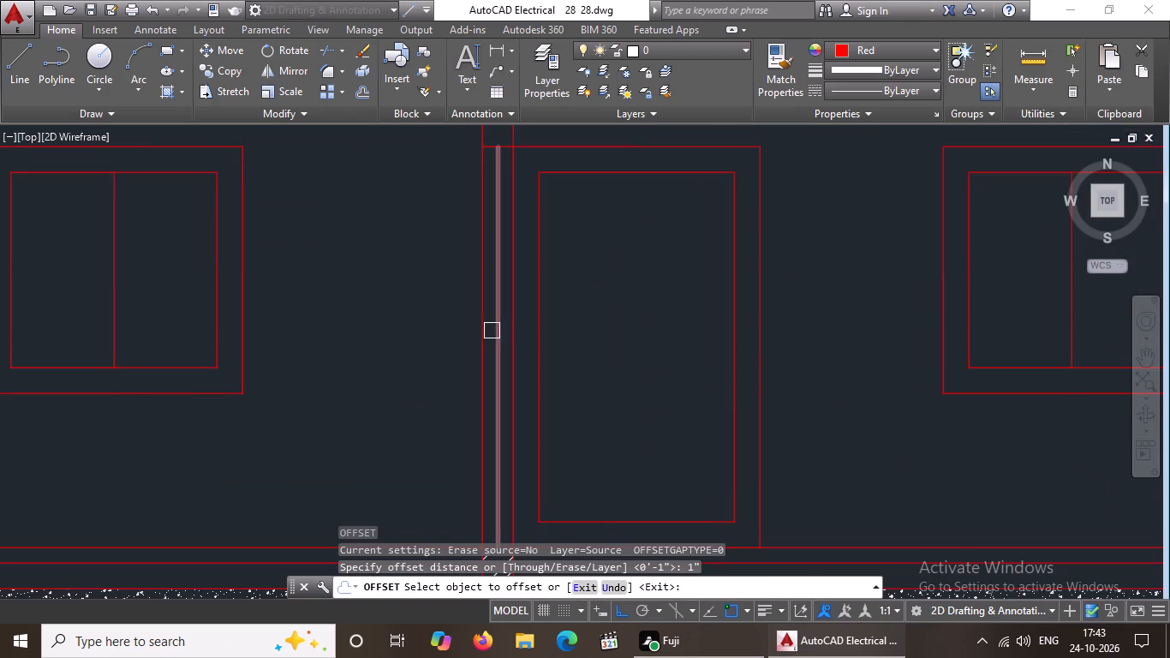
{"action": "left_click", "coordinate": [492, 331]}
{"action": "left_click", "coordinate": [467, 338]}
{"action": "scroll", "coordinate": [486, 334], "scroll_direction": "up", "scroll_amount": 3}
{"action": "left_click", "coordinate": [522, 328]}
{"action": "left_click", "coordinate": [548, 328]}
{"action": "scroll", "coordinate": [548, 328], "scroll_direction": "down", "scroll_amount": 4}
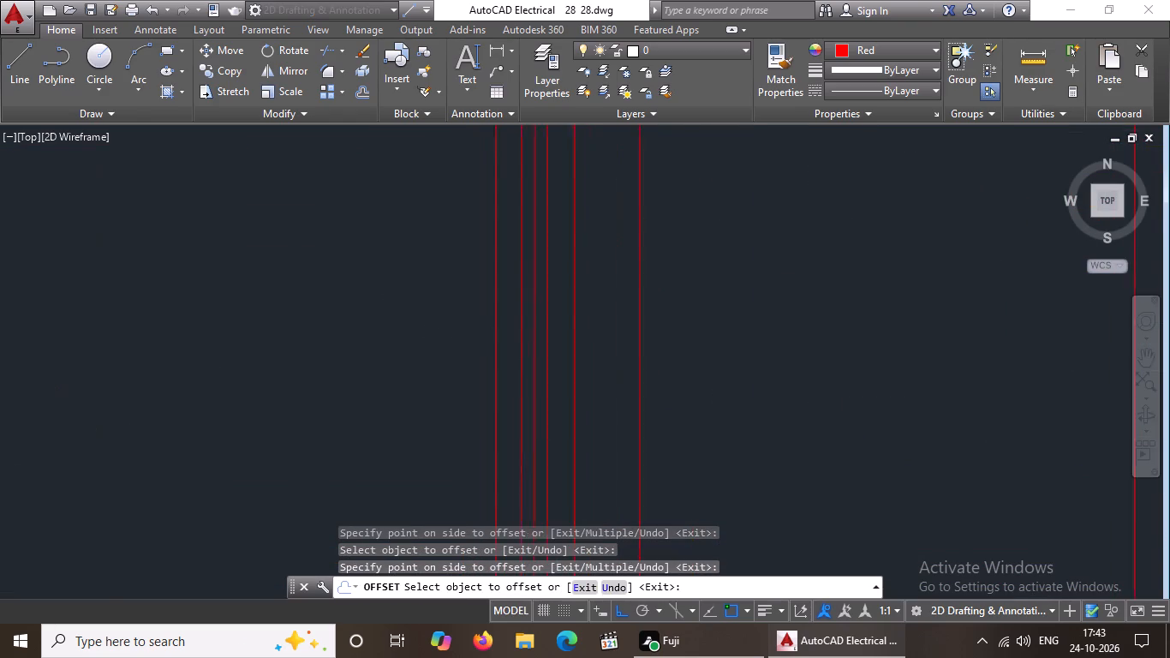
{"action": "scroll", "coordinate": [686, 336], "scroll_direction": "down", "scroll_amount": 3}
{"action": "key", "text": "Escape"}
Delete the original centre line between the two offset lines in the middle wall.
{"action": "scroll", "coordinate": [720, 334], "scroll_direction": "up", "scroll_amount": 4}
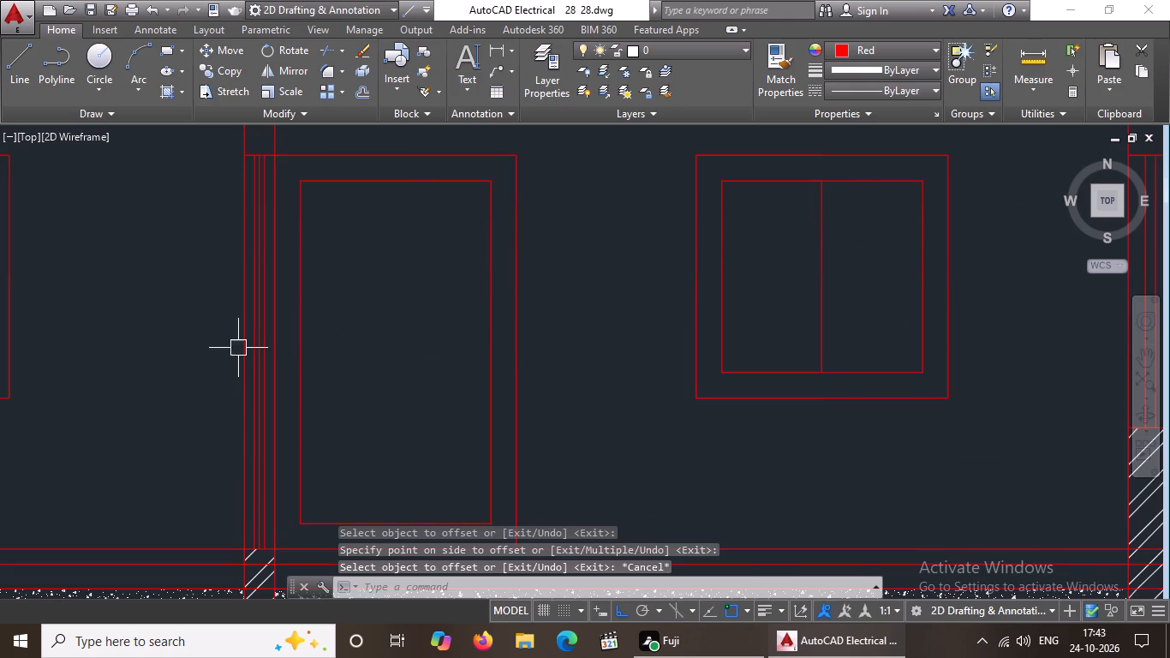
{"action": "scroll", "coordinate": [243, 337], "scroll_direction": "up", "scroll_amount": 3}
{"action": "left_click", "coordinate": [304, 348]}
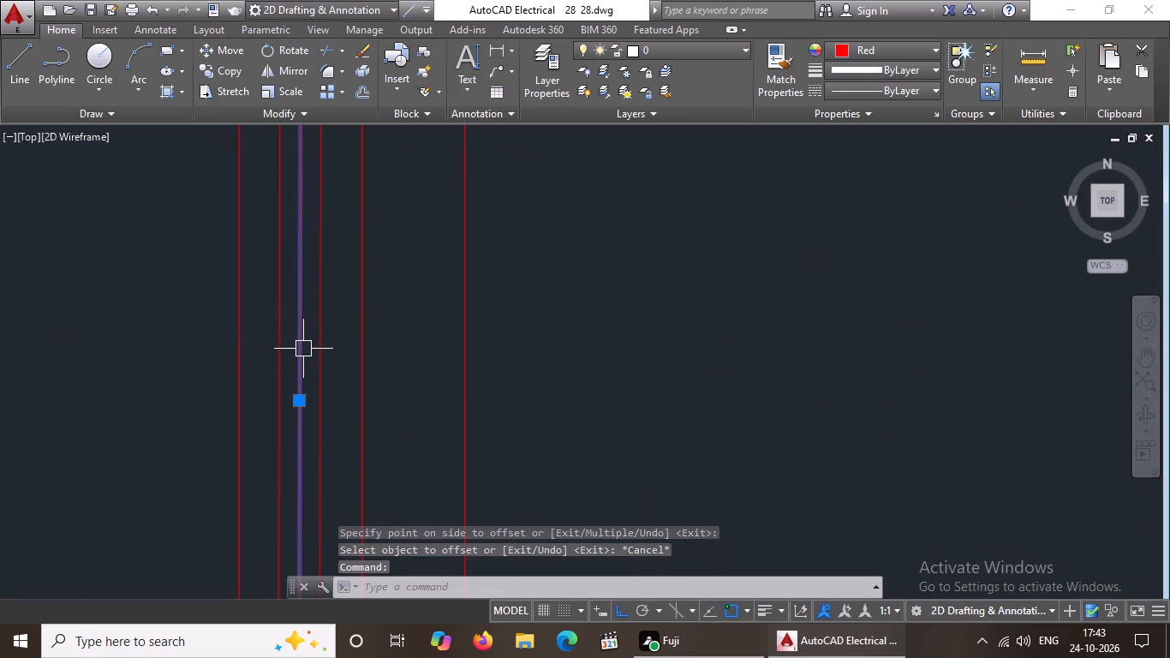
{"action": "key", "text": "Delete"}
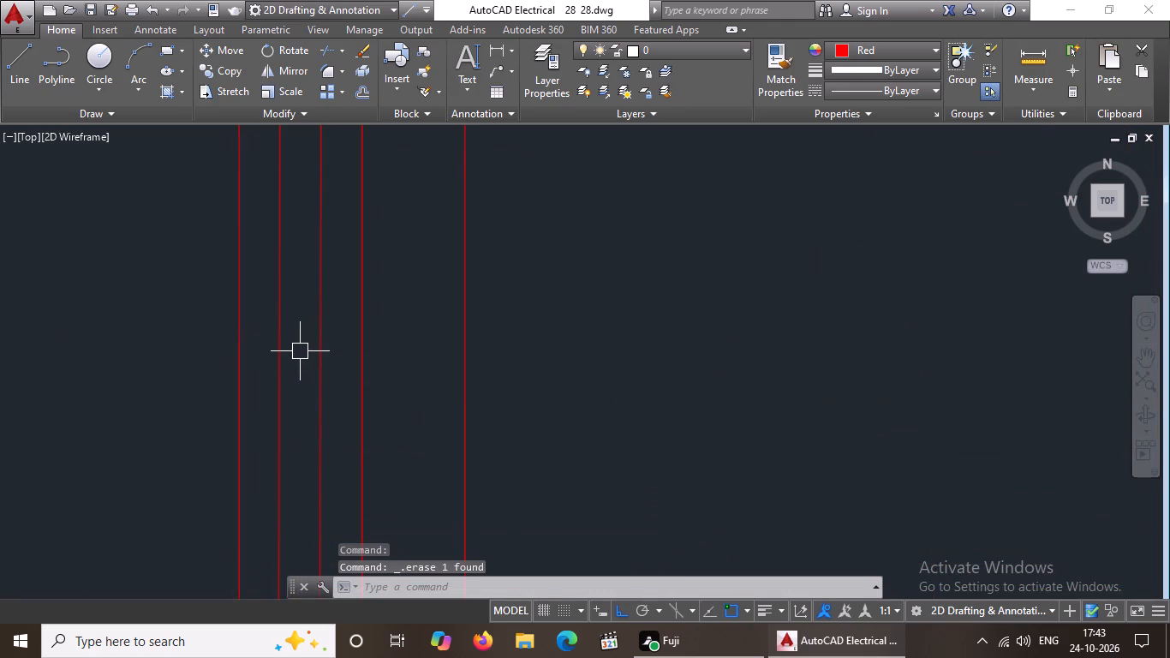
Draw a short vertical line at the left outer wall's inner face, across the floor band directly above the plinth concrete.
{"action": "scroll", "coordinate": [311, 349], "scroll_direction": "down", "scroll_amount": 5}
{"action": "scroll", "coordinate": [417, 377], "scroll_direction": "down", "scroll_amount": 1}
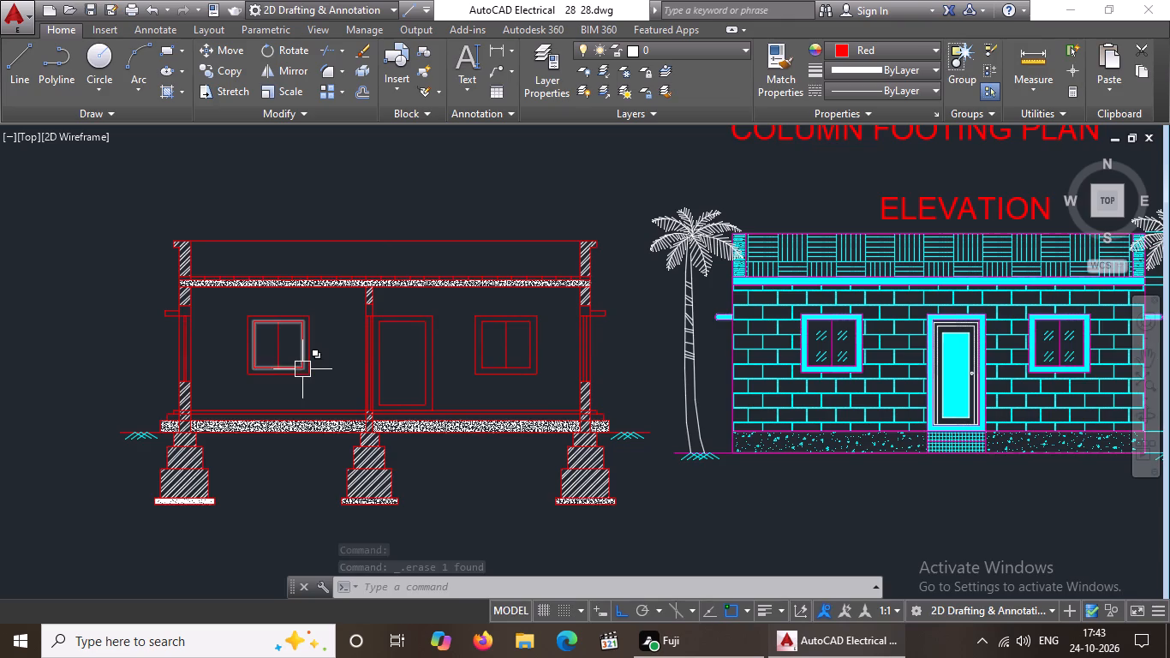
{"action": "middle_click_drag", "start_coordinate": [302, 368], "coordinate": [244, 356]}
{"action": "scroll", "coordinate": [409, 382], "scroll_direction": "up", "scroll_amount": 2}
{"action": "scroll", "coordinate": [409, 382], "scroll_direction": "down", "scroll_amount": 1}
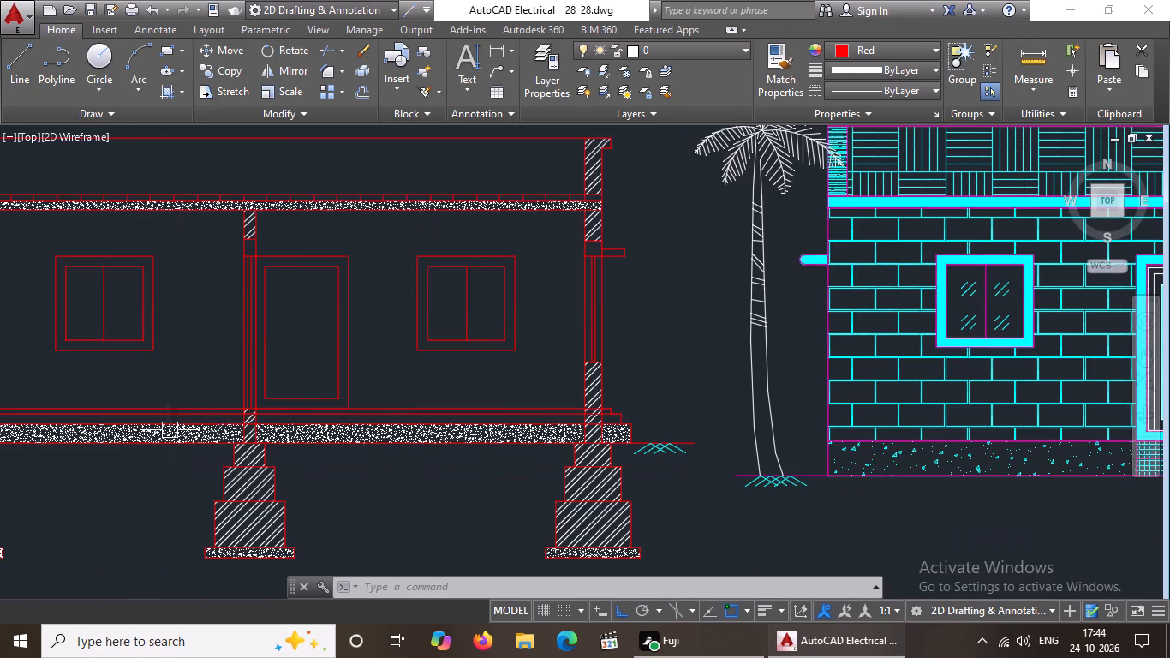
{"action": "scroll", "coordinate": [179, 425], "scroll_direction": "down", "scroll_amount": 2}
{"action": "scroll", "coordinate": [63, 416], "scroll_direction": "up", "scroll_amount": 2}
{"action": "scroll", "coordinate": [137, 434], "scroll_direction": "up", "scroll_amount": 2}
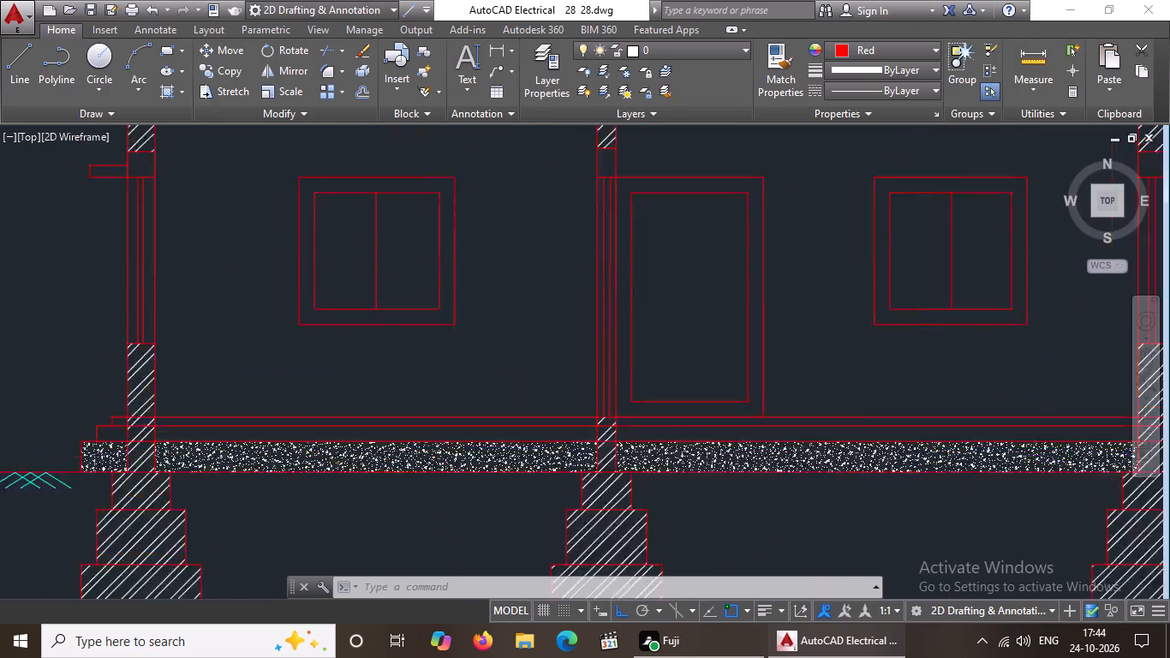
{"action": "scroll", "coordinate": [137, 434], "scroll_direction": "up", "scroll_amount": 1}
{"action": "left_click", "coordinate": [9, 59]}
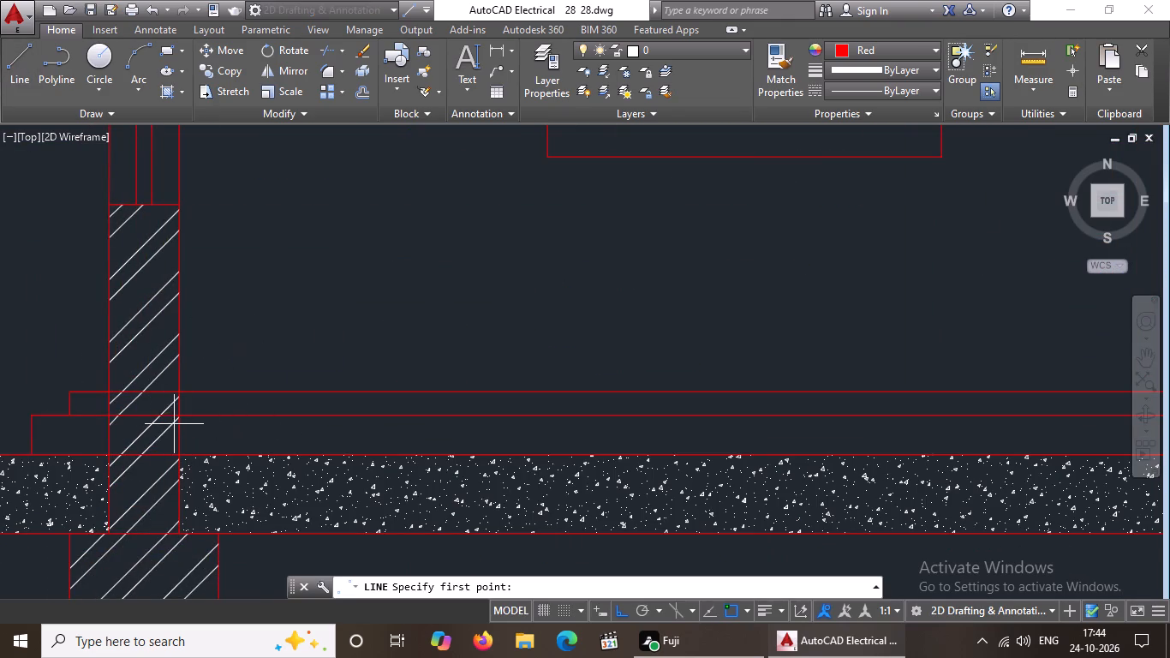
{"action": "left_click", "coordinate": [178, 416]}
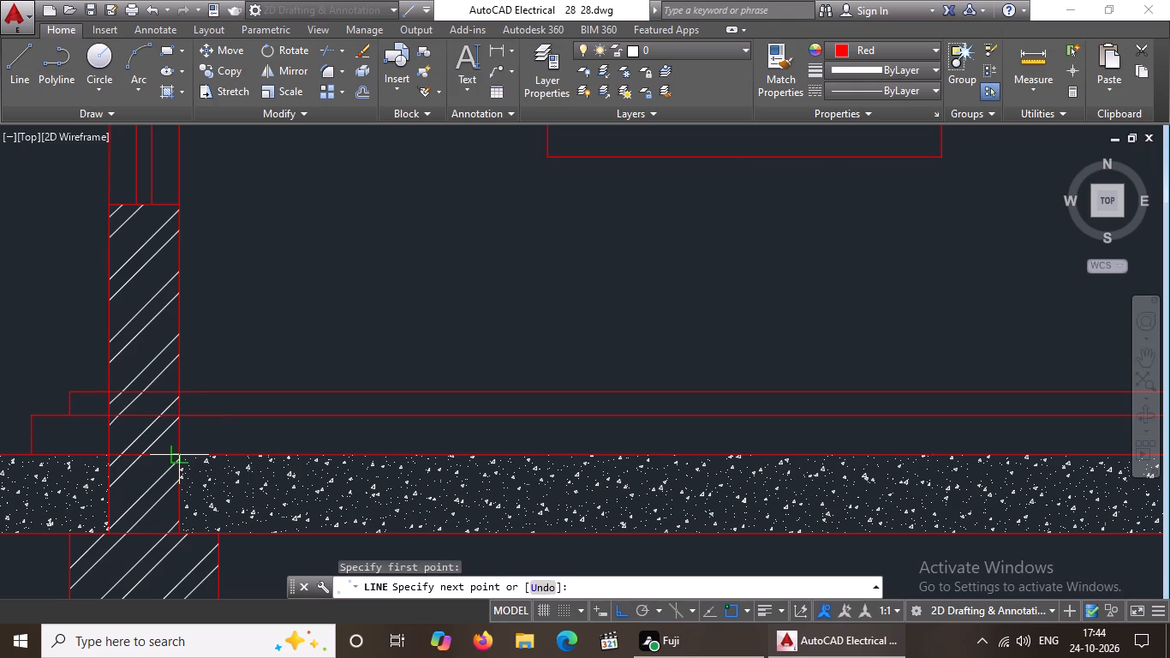
{"action": "left_click", "coordinate": [178, 461]}
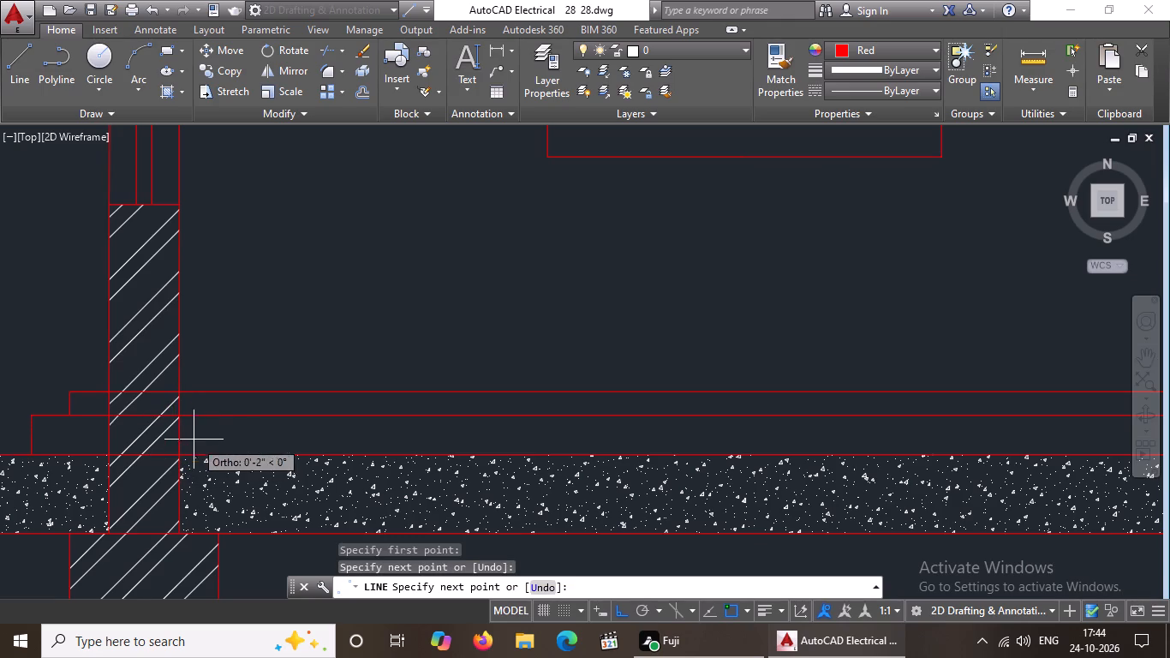
{"action": "scroll", "coordinate": [189, 432], "scroll_direction": "up", "scroll_amount": 2}
{"action": "key", "text": "Escape"}
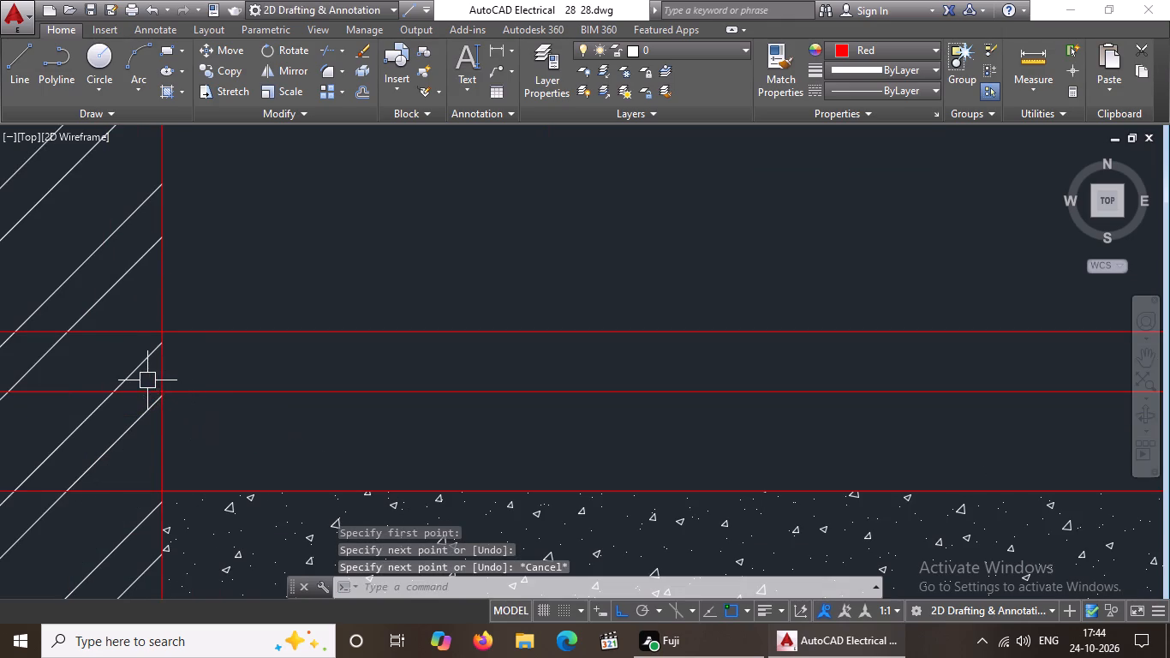
Offset the short vertical line 1' into the left room, repeating from each copy until five joint lines divide the floor band.
{"action": "left_click", "coordinate": [147, 380]}
{"action": "left_click", "coordinate": [188, 505]}
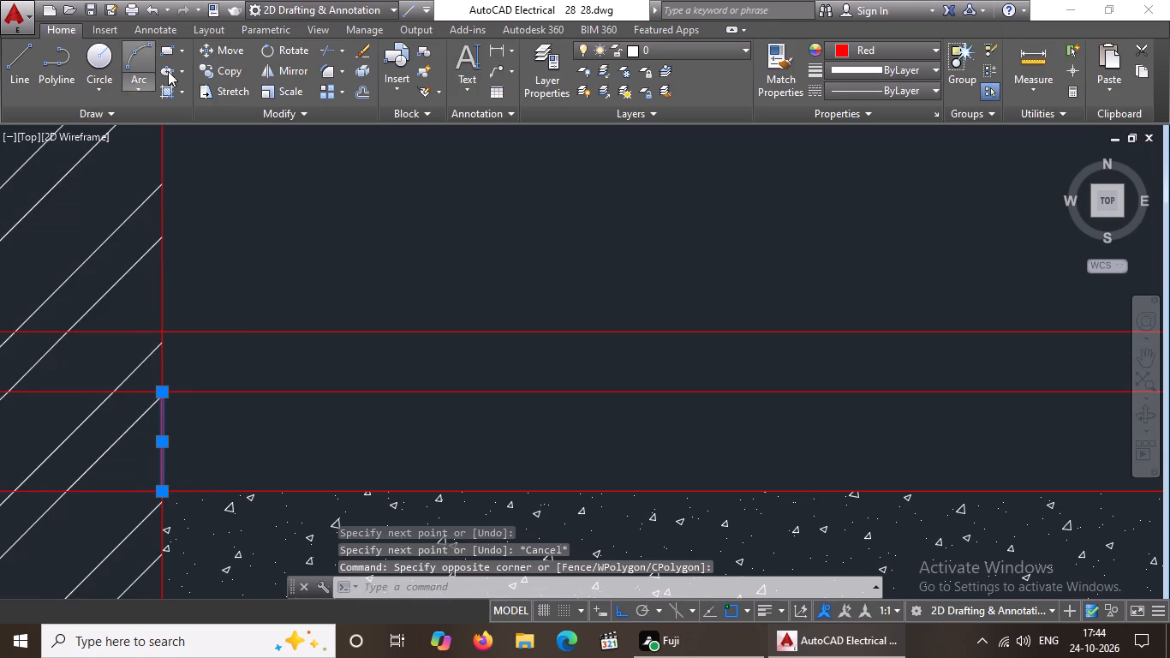
{"action": "key", "text": "o"}
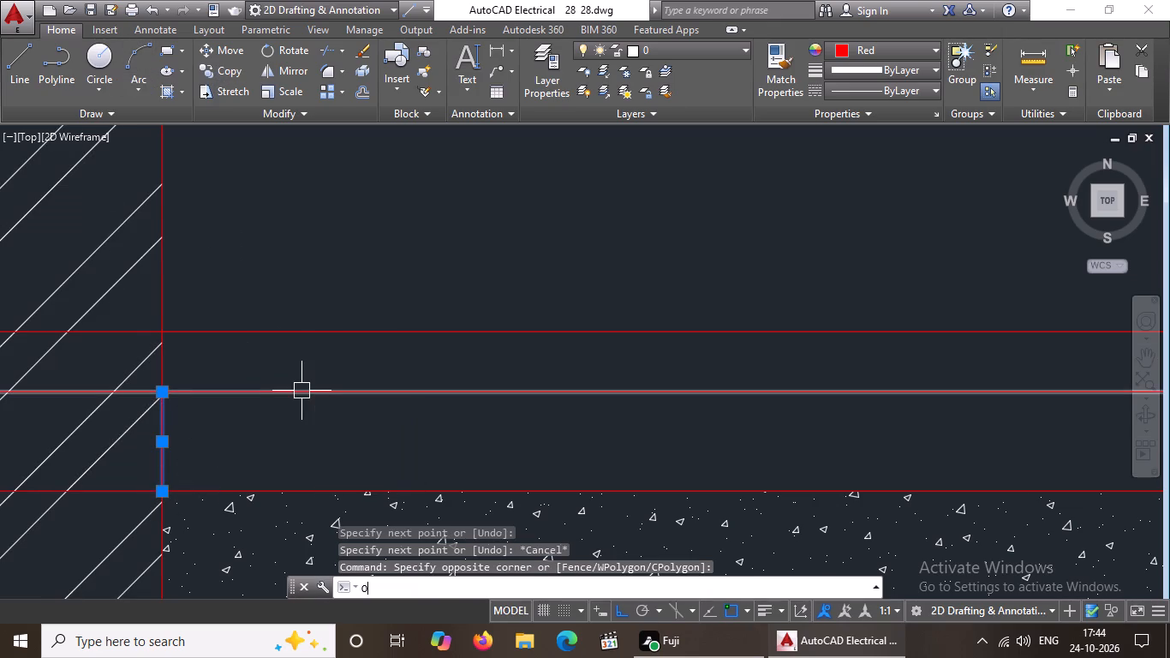
{"action": "key", "text": "Return"}
{"action": "type", "text": "1'"}
{"action": "key", "text": "Return"}
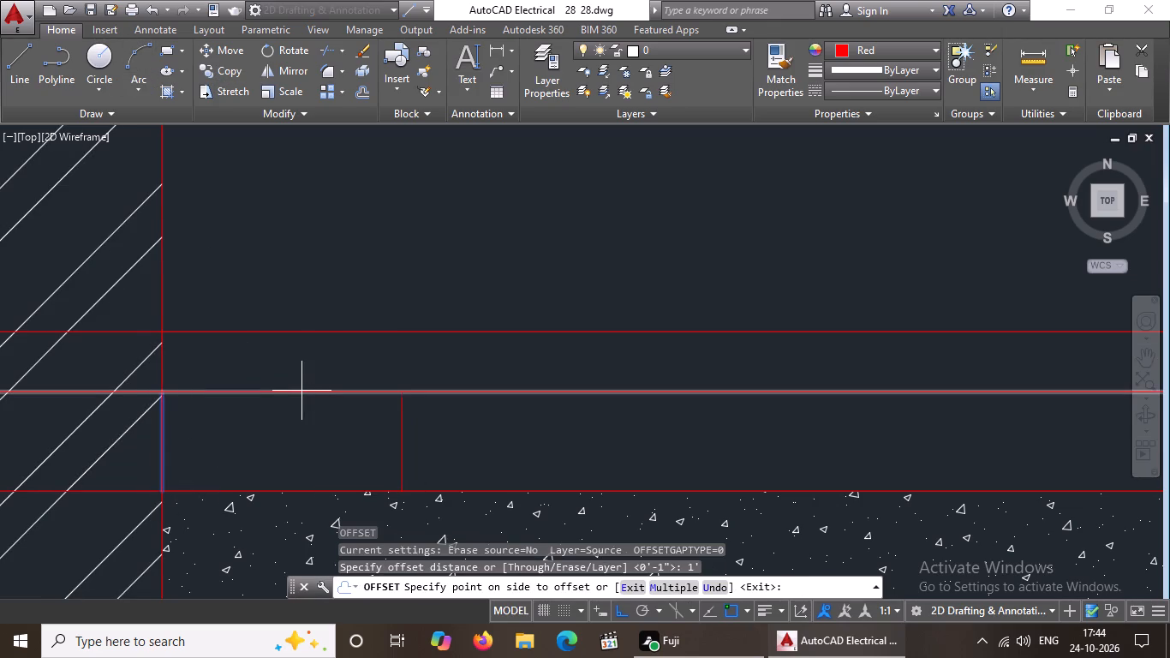
{"action": "left_click", "coordinate": [382, 449]}
{"action": "left_click_drag", "start_coordinate": [404, 438], "coordinate": [433, 436]}
{"action": "left_click", "coordinate": [564, 436]}
{"action": "scroll", "coordinate": [562, 439], "scroll_direction": "down", "scroll_amount": 2}
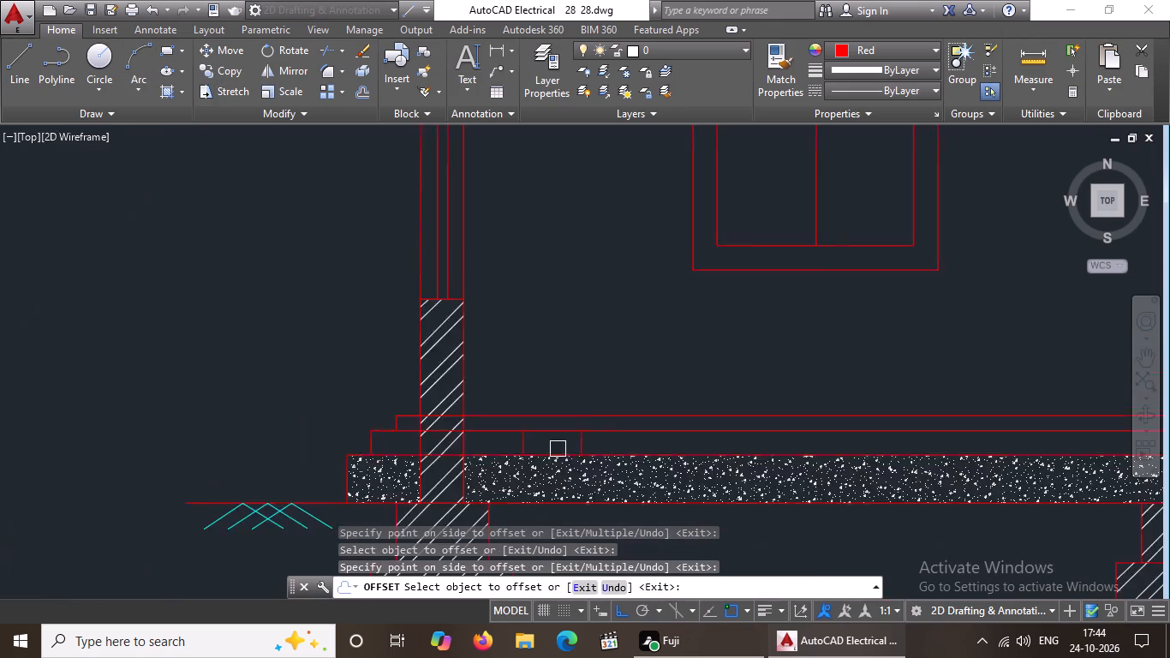
{"action": "scroll", "coordinate": [558, 449], "scroll_direction": "down", "scroll_amount": 2}
{"action": "scroll", "coordinate": [661, 449], "scroll_direction": "up", "scroll_amount": 2}
{"action": "left_click_drag", "start_coordinate": [470, 432], "coordinate": [510, 431]}
{"action": "left_click", "coordinate": [556, 432]}
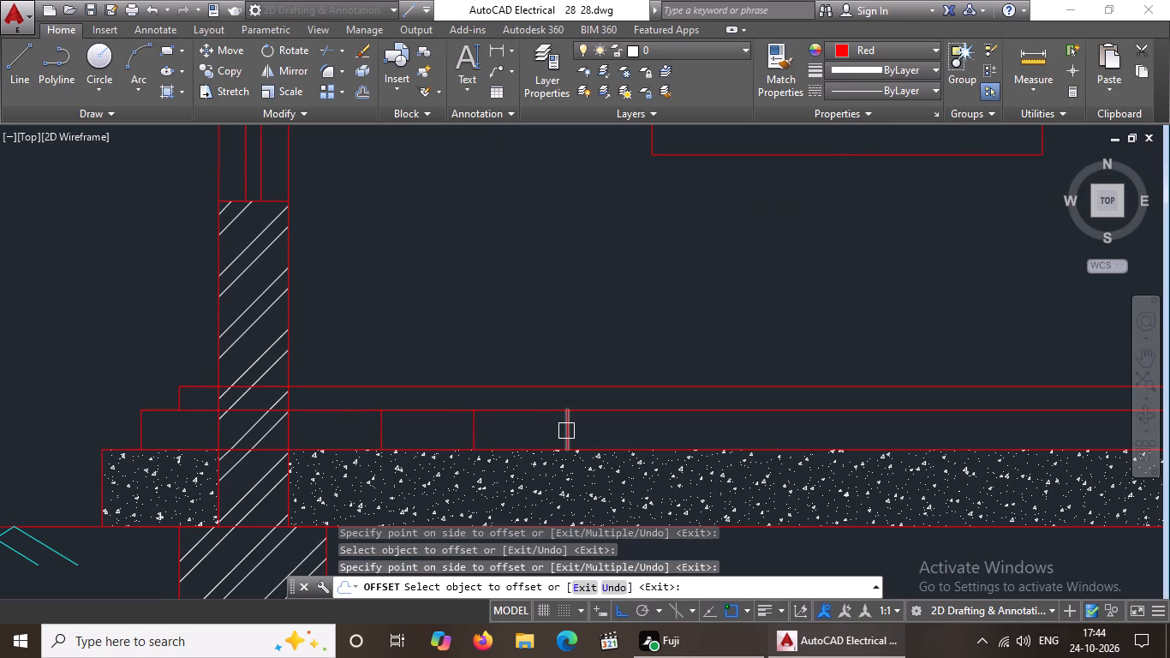
{"action": "left_click", "coordinate": [567, 429]}
{"action": "left_click", "coordinate": [637, 437]}
{"action": "left_click_drag", "start_coordinate": [660, 432], "coordinate": [668, 431]}
{"action": "left_click", "coordinate": [718, 427]}
Continue the floor band's joint lines at 1' spacing with six more offsets, stopping short of the middle wall.
{"action": "scroll", "coordinate": [720, 427], "scroll_direction": "down", "scroll_amount": 4}
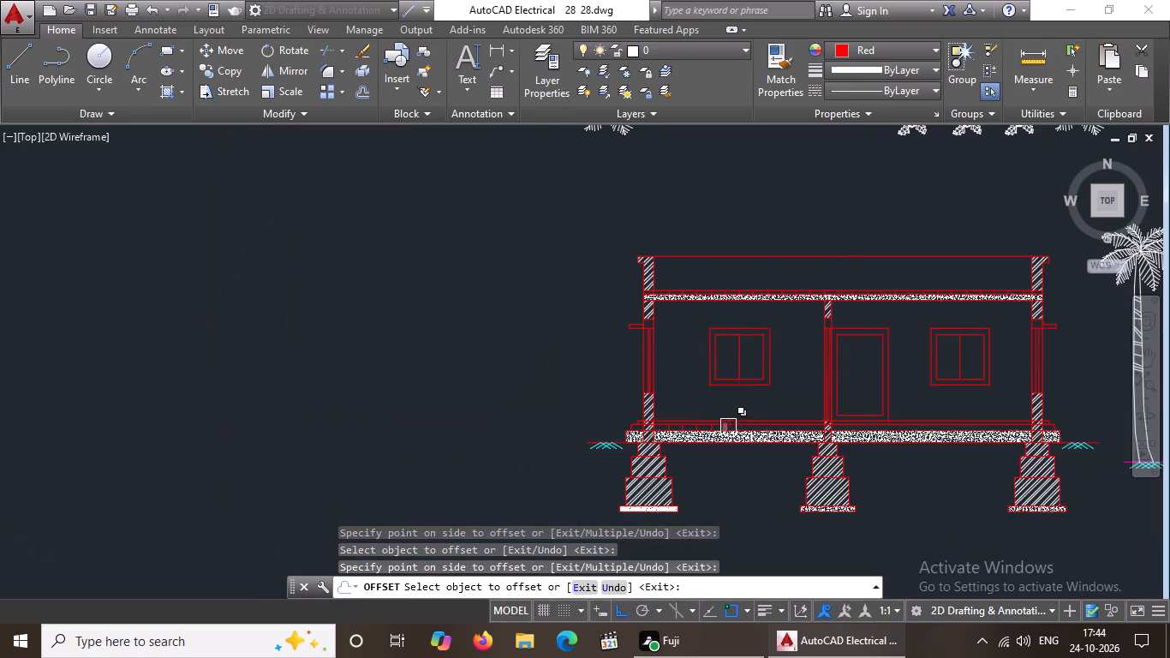
{"action": "middle_click_drag", "start_coordinate": [763, 420], "coordinate": [459, 464]}
{"action": "scroll", "coordinate": [551, 491], "scroll_direction": "up", "scroll_amount": 1}
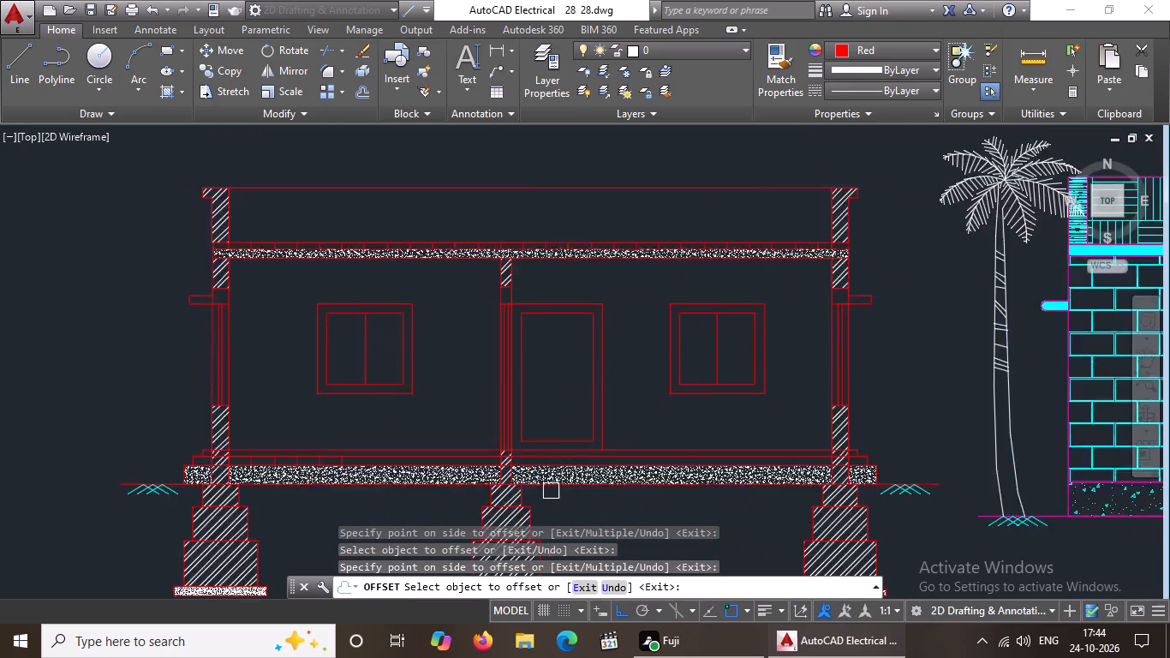
{"action": "scroll", "coordinate": [551, 491], "scroll_direction": "up", "scroll_amount": 1}
{"action": "scroll", "coordinate": [158, 438], "scroll_direction": "up", "scroll_amount": 3}
{"action": "left_click_drag", "start_coordinate": [381, 471], "coordinate": [393, 470]}
{"action": "left_click", "coordinate": [535, 469]}
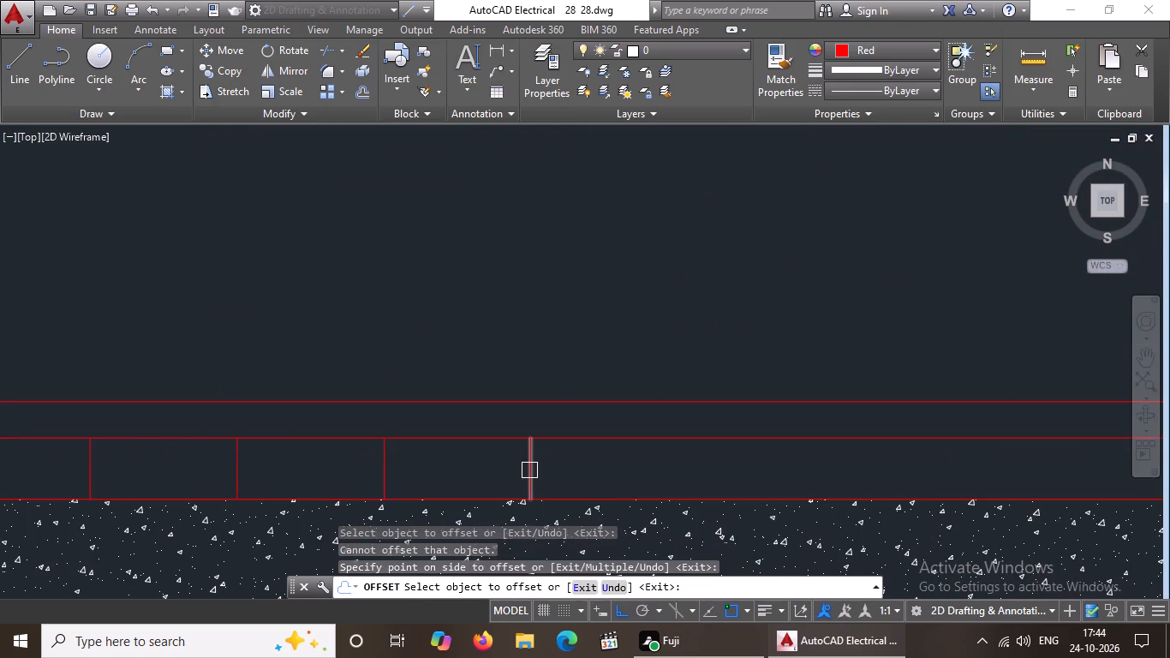
{"action": "left_click_drag", "start_coordinate": [529, 470], "coordinate": [549, 467]}
{"action": "left_click", "coordinate": [621, 463]}
{"action": "left_click", "coordinate": [678, 462]}
{"action": "left_click", "coordinate": [743, 455]}
{"action": "scroll", "coordinate": [736, 458], "scroll_direction": "down", "scroll_amount": 4}
{"action": "scroll", "coordinate": [778, 464], "scroll_direction": "up", "scroll_amount": 2}
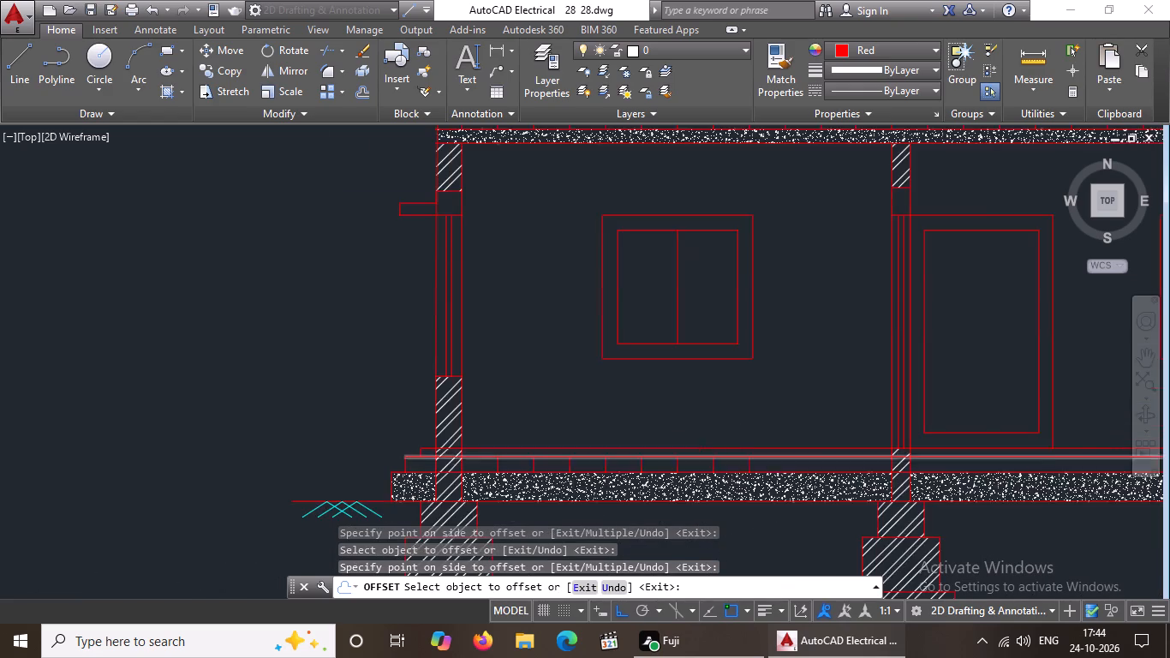
{"action": "scroll", "coordinate": [779, 464], "scroll_direction": "up", "scroll_amount": 1}
{"action": "left_click", "coordinate": [658, 473]}
{"action": "left_click", "coordinate": [709, 464]}
{"action": "left_click_drag", "start_coordinate": [791, 467], "coordinate": [803, 464]}
{"action": "left_click", "coordinate": [851, 455]}
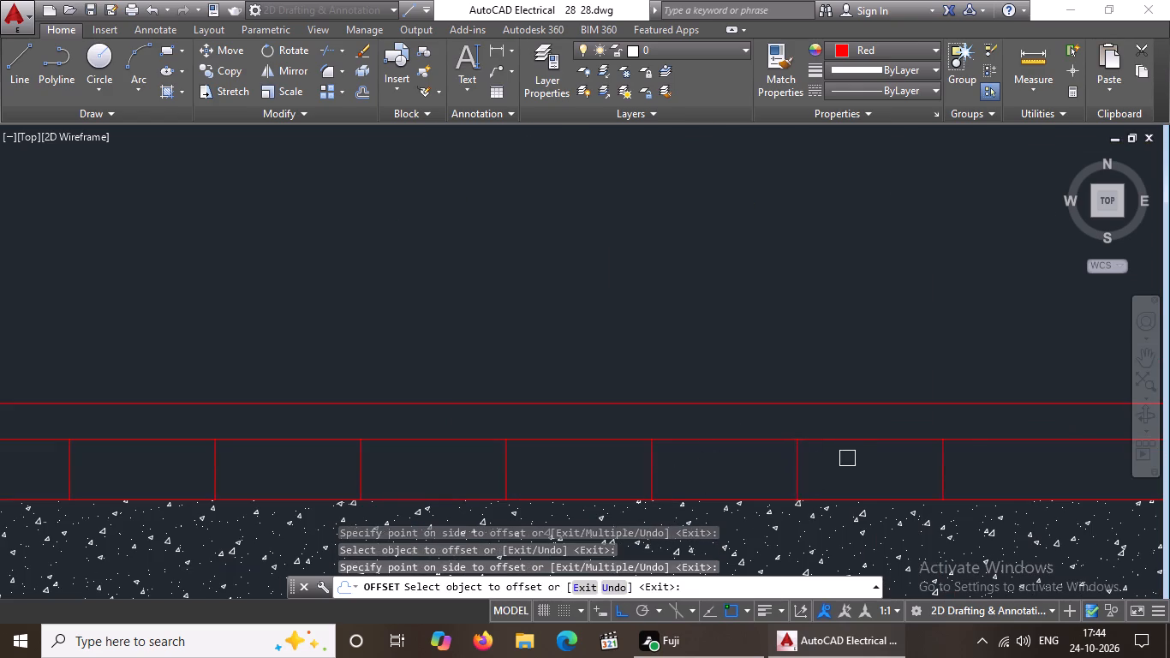
{"action": "scroll", "coordinate": [845, 458], "scroll_direction": "down", "scroll_amount": 4}
{"action": "scroll", "coordinate": [917, 455], "scroll_direction": "up", "scroll_amount": 2}
{"action": "left_click_drag", "start_coordinate": [786, 481], "coordinate": [794, 478]}
{"action": "left_click", "coordinate": [898, 468]}
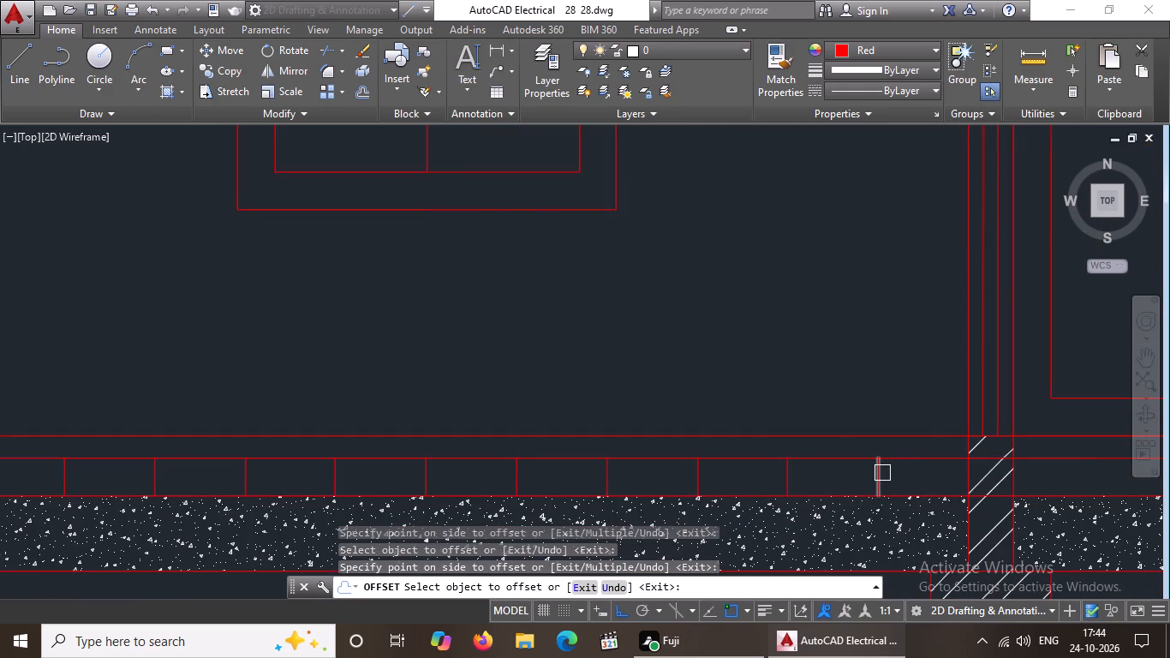
Offset the right outer wall's inner face line 1' into the room.
{"action": "scroll", "coordinate": [886, 472], "scroll_direction": "down", "scroll_amount": 3}
{"action": "middle_click_drag", "start_coordinate": [986, 477], "coordinate": [804, 504]}
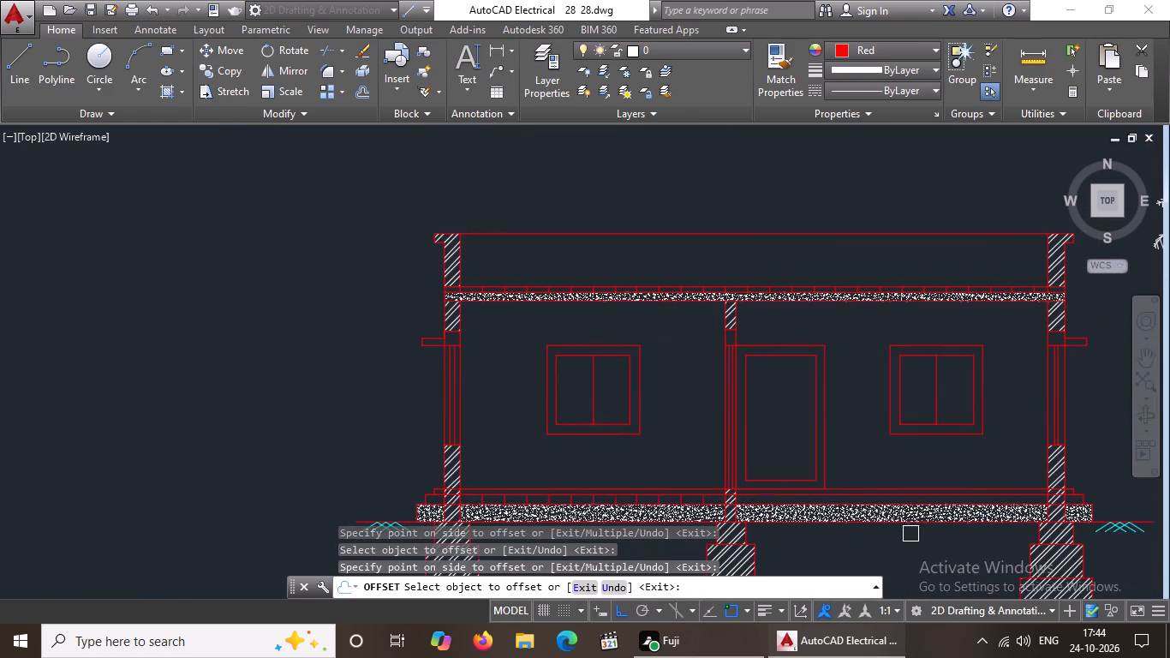
{"action": "scroll", "coordinate": [905, 523], "scroll_direction": "up", "scroll_amount": 1}
{"action": "middle_click_drag", "start_coordinate": [904, 523], "coordinate": [743, 468]}
{"action": "scroll", "coordinate": [994, 417], "scroll_direction": "up", "scroll_amount": 2}
{"action": "scroll", "coordinate": [924, 458], "scroll_direction": "up", "scroll_amount": 2}
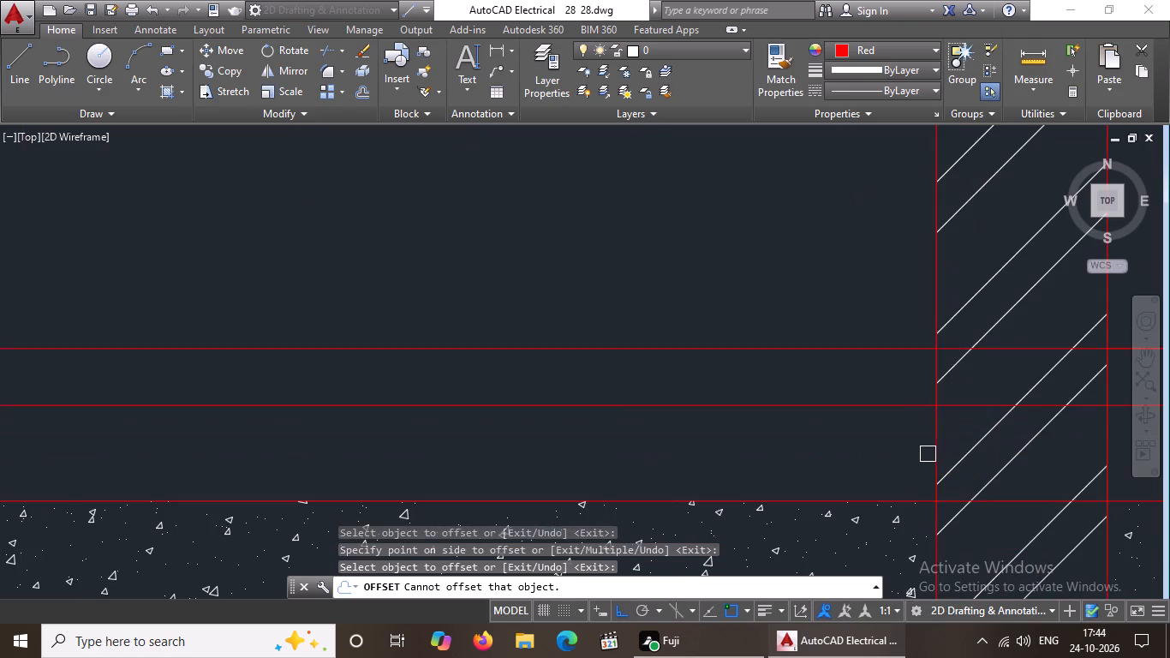
{"action": "left_click_drag", "start_coordinate": [930, 452], "coordinate": [910, 456]}
{"action": "left_click", "coordinate": [710, 464]}
Carry the 1' joint offsets past the middle wall, adding three more lines to the floor band up to below the door.
{"action": "scroll", "coordinate": [743, 457], "scroll_direction": "down", "scroll_amount": 5}
{"action": "scroll", "coordinate": [456, 462], "scroll_direction": "up", "scroll_amount": 2}
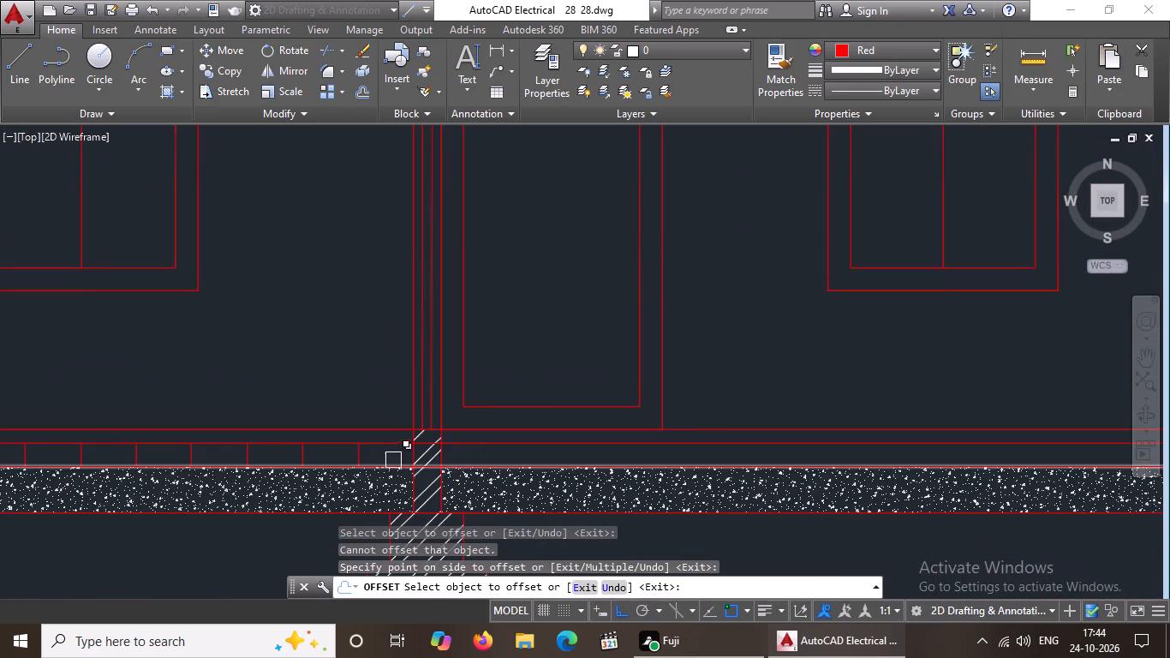
{"action": "scroll", "coordinate": [393, 459], "scroll_direction": "up", "scroll_amount": 3}
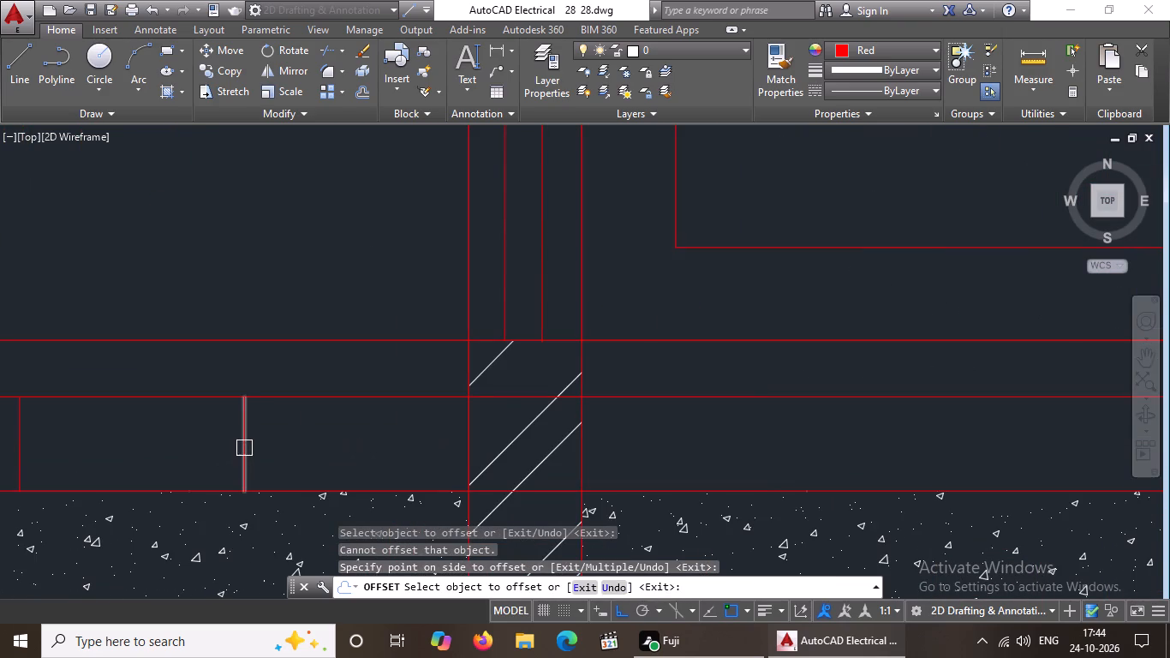
{"action": "left_click", "coordinate": [245, 447]}
{"action": "left_click", "coordinate": [456, 441]}
{"action": "left_click_drag", "start_coordinate": [471, 448], "coordinate": [481, 448]}
{"action": "left_click", "coordinate": [699, 442]}
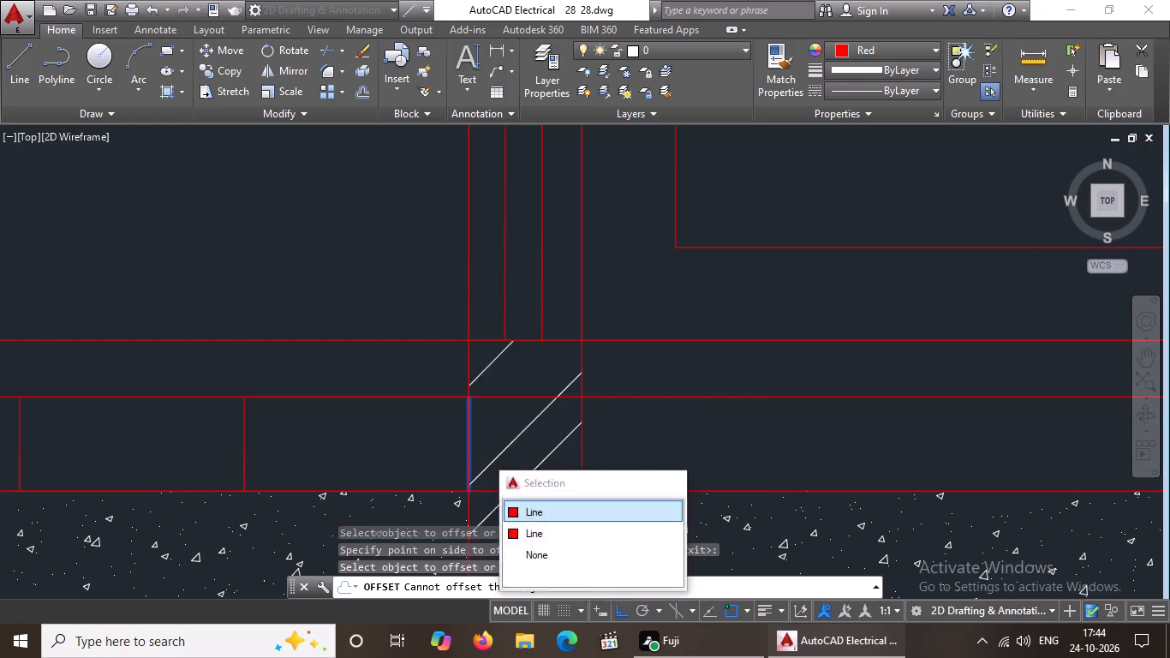
{"action": "scroll", "coordinate": [699, 442], "scroll_direction": "down", "scroll_amount": 6}
{"action": "scroll", "coordinate": [759, 454], "scroll_direction": "up", "scroll_amount": 3}
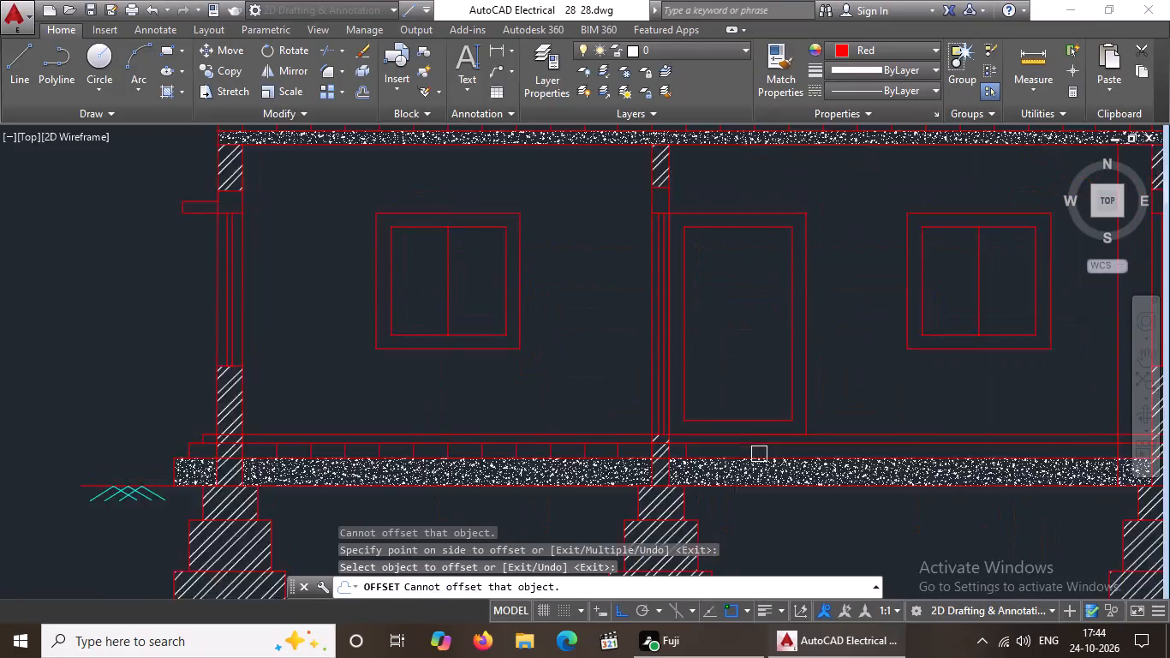
{"action": "scroll", "coordinate": [643, 458], "scroll_direction": "up", "scroll_amount": 3}
{"action": "left_click", "coordinate": [640, 446]}
{"action": "left_click", "coordinate": [757, 433]}
Continue the floor band's joint lines at 1' spacing below the door with two more offsets.
{"action": "scroll", "coordinate": [757, 433], "scroll_direction": "down", "scroll_amount": 3}
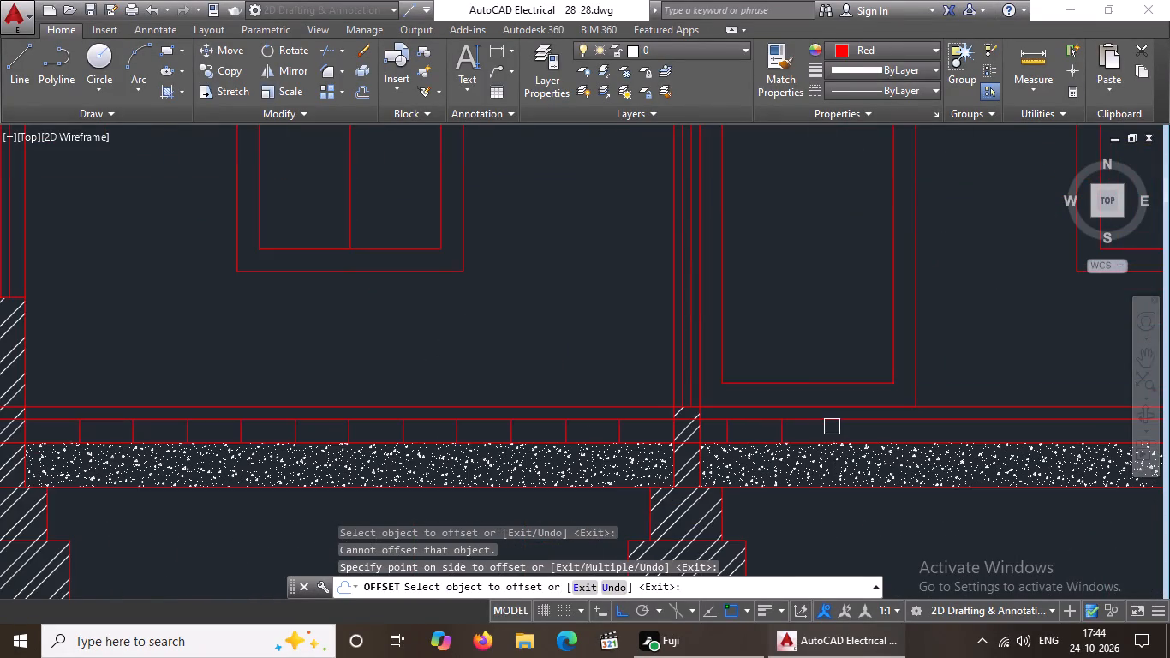
{"action": "middle_click_drag", "start_coordinate": [832, 425], "coordinate": [665, 452]}
{"action": "scroll", "coordinate": [633, 465], "scroll_direction": "up", "scroll_amount": 3}
{"action": "left_click", "coordinate": [556, 444]}
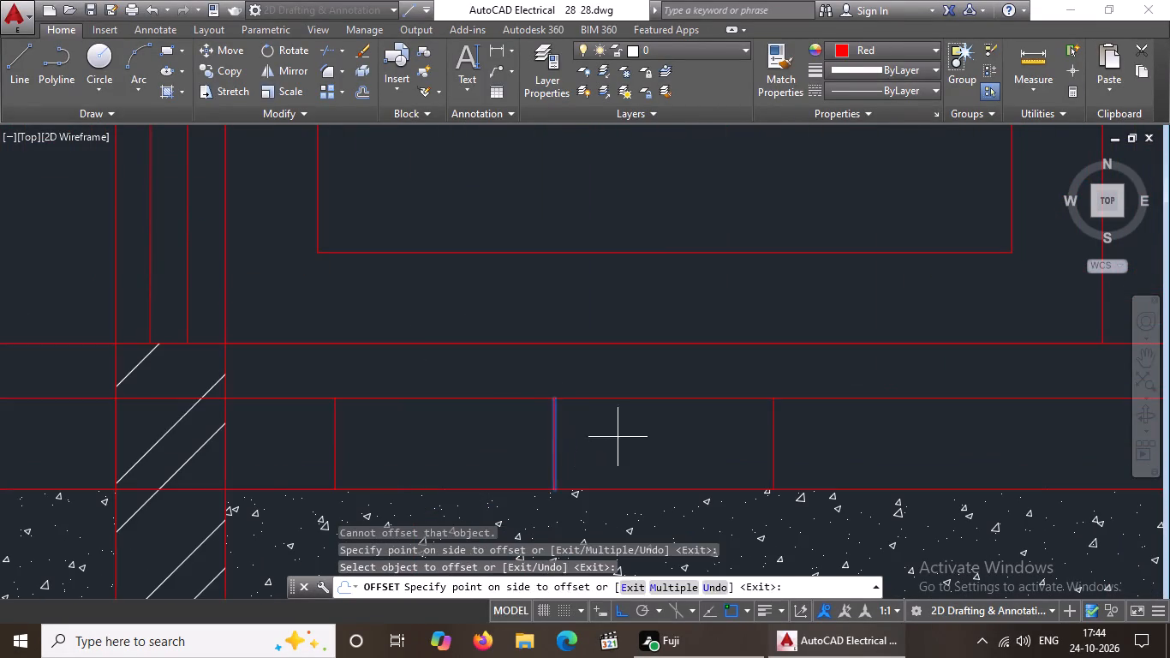
{"action": "left_click", "coordinate": [631, 437]}
{"action": "left_click_drag", "start_coordinate": [767, 435], "coordinate": [798, 431]}
{"action": "left_click", "coordinate": [890, 427]}
Carry the 1' joint offsets past the door's right edge, adding five more lines to the right room's floor band.
{"action": "scroll", "coordinate": [874, 436], "scroll_direction": "down", "scroll_amount": 5}
{"action": "middle_click_drag", "start_coordinate": [951, 442], "coordinate": [614, 441]}
{"action": "middle_click", "coordinate": [614, 441]}
{"action": "scroll", "coordinate": [566, 446], "scroll_direction": "up", "scroll_amount": 3}
{"action": "scroll", "coordinate": [459, 449], "scroll_direction": "down", "scroll_amount": 3}
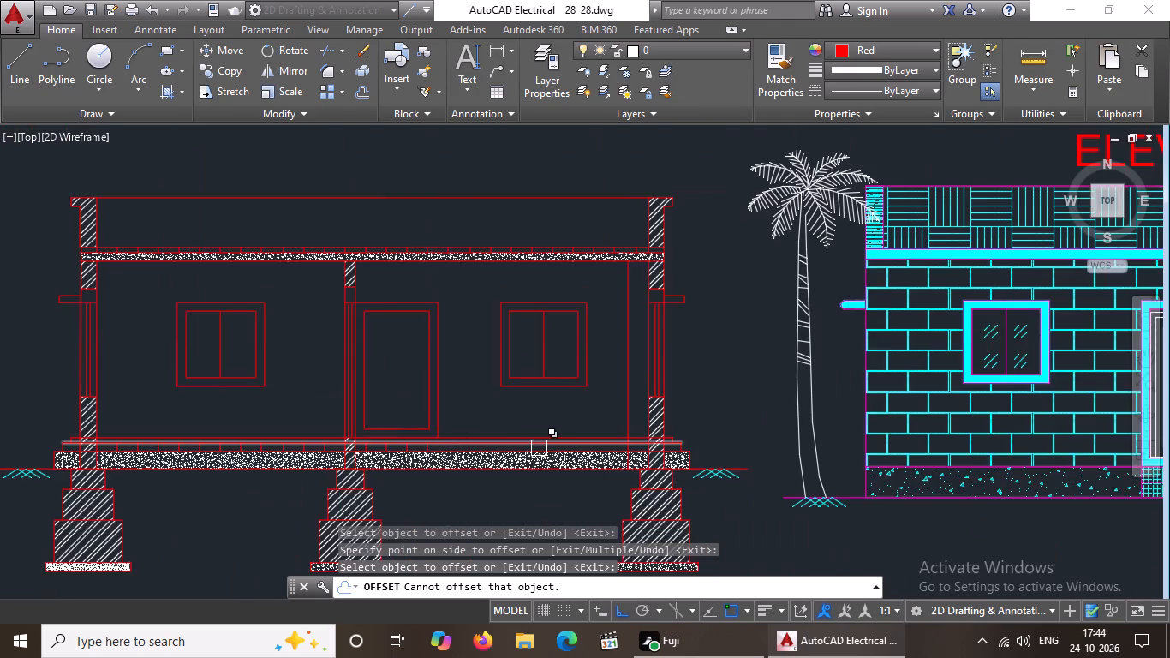
{"action": "middle_click_drag", "start_coordinate": [539, 448], "coordinate": [367, 449]}
{"action": "scroll", "coordinate": [278, 456], "scroll_direction": "up", "scroll_amount": 2}
{"action": "scroll", "coordinate": [208, 433], "scroll_direction": "up", "scroll_amount": 2}
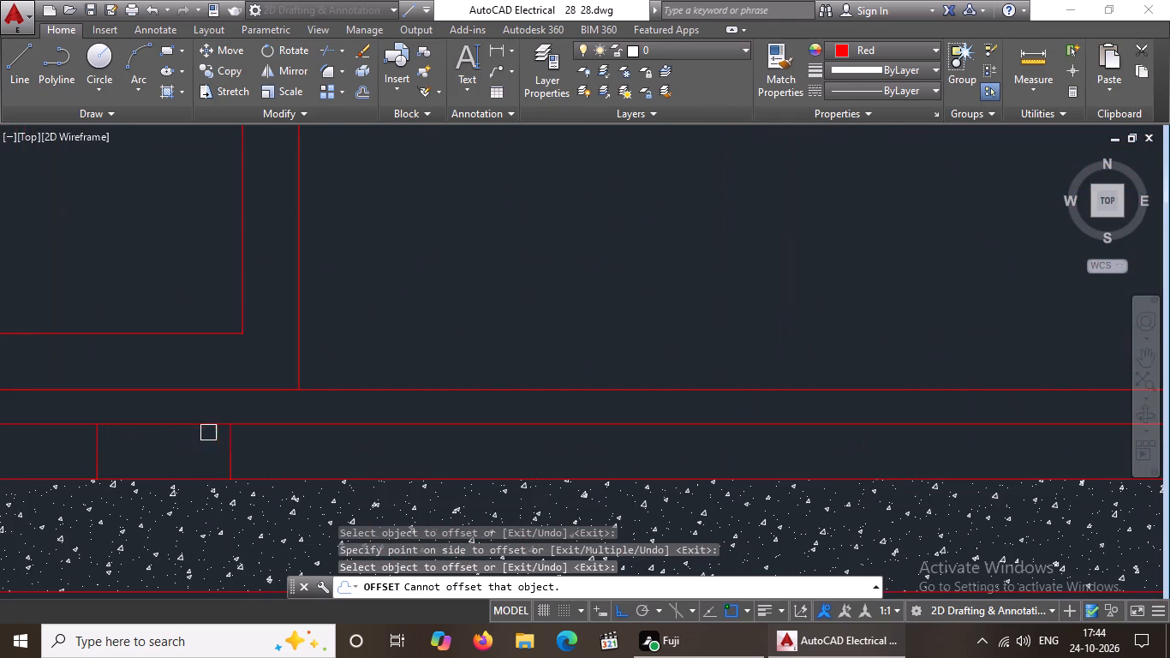
{"action": "left_click_drag", "start_coordinate": [229, 446], "coordinate": [237, 446]}
{"action": "left_click", "coordinate": [369, 448]}
{"action": "left_click_drag", "start_coordinate": [366, 452], "coordinate": [391, 452]}
{"action": "left_click", "coordinate": [485, 452]}
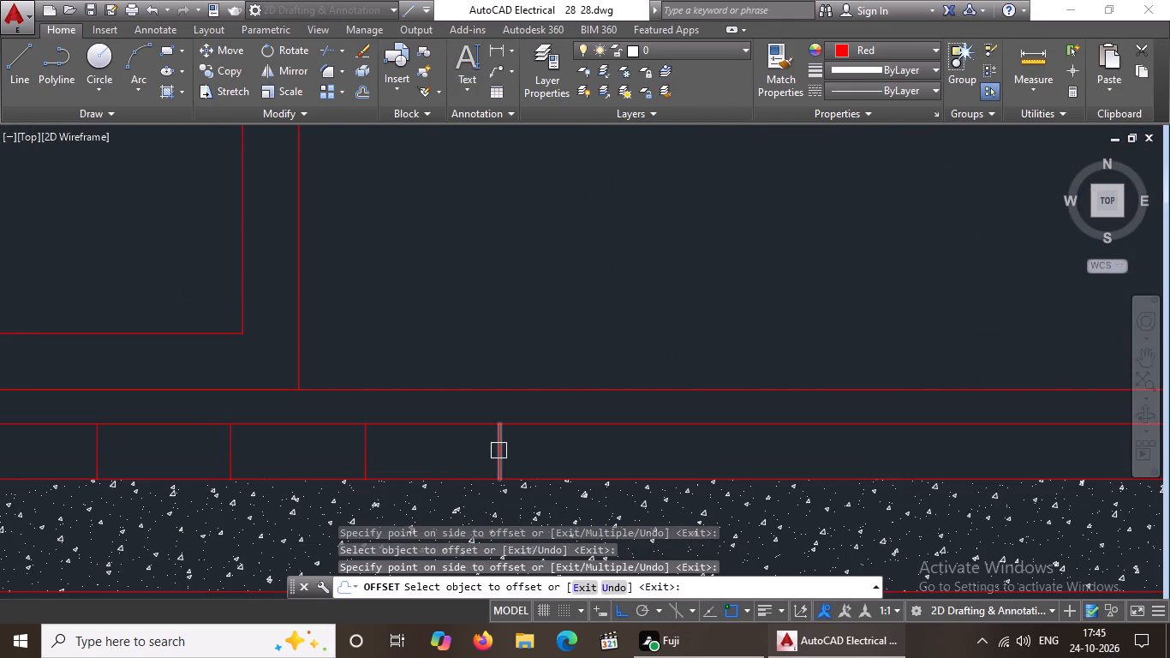
{"action": "left_click_drag", "start_coordinate": [498, 450], "coordinate": [586, 450]}
{"action": "left_click", "coordinate": [654, 450]}
{"action": "left_click_drag", "start_coordinate": [641, 454], "coordinate": [720, 444]}
{"action": "left_click", "coordinate": [719, 444]}
{"action": "left_click_drag", "start_coordinate": [773, 458], "coordinate": [785, 455]}
{"action": "left_click", "coordinate": [855, 445]}
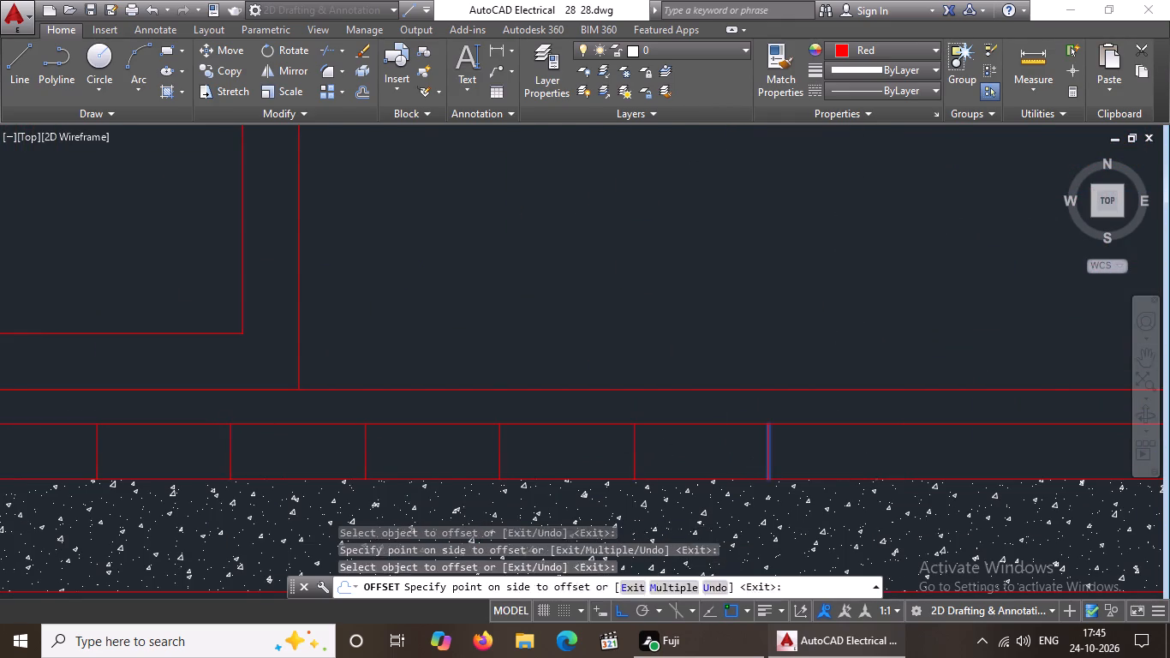
Add five more joint lines at 1' spacing to the floor band, ending just short of the right outer wall.
{"action": "scroll", "coordinate": [851, 446], "scroll_direction": "down", "scroll_amount": 5}
{"action": "middle_click_drag", "start_coordinate": [906, 453], "coordinate": [738, 466]}
{"action": "middle_click_drag", "start_coordinate": [722, 466], "coordinate": [701, 466]}
{"action": "scroll", "coordinate": [647, 474], "scroll_direction": "up", "scroll_amount": 2}
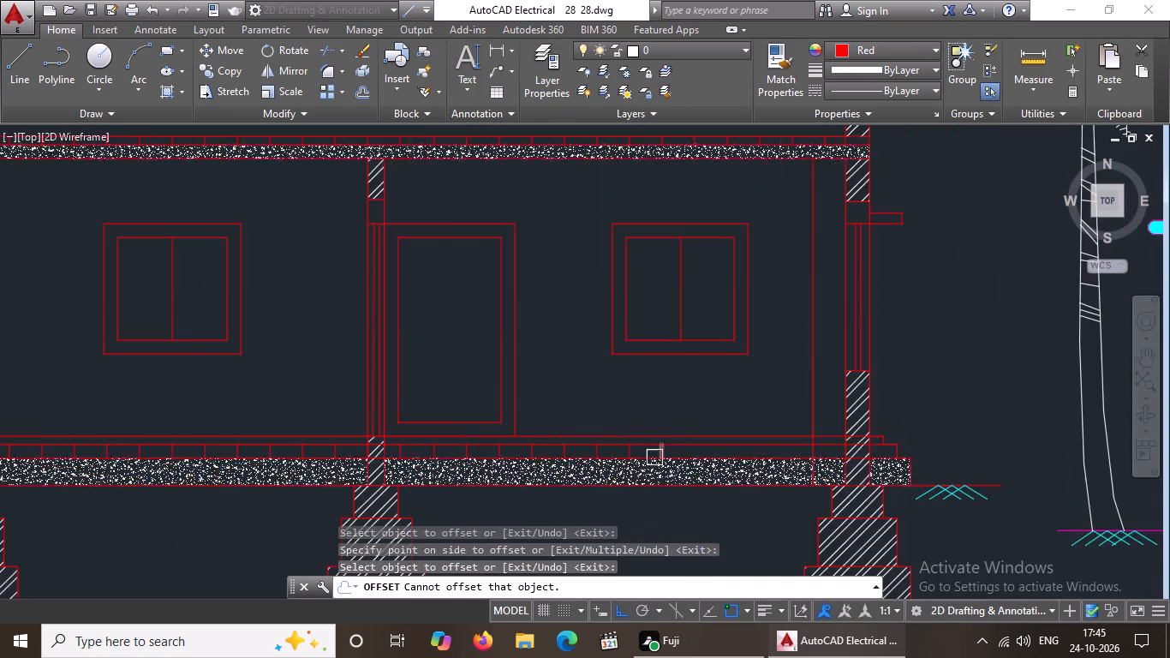
{"action": "scroll", "coordinate": [654, 458], "scroll_direction": "up", "scroll_amount": 2}
{"action": "left_click_drag", "start_coordinate": [669, 444], "coordinate": [683, 441]}
{"action": "left_click", "coordinate": [737, 437]}
{"action": "left_click", "coordinate": [757, 445]}
{"action": "left_click", "coordinate": [829, 432]}
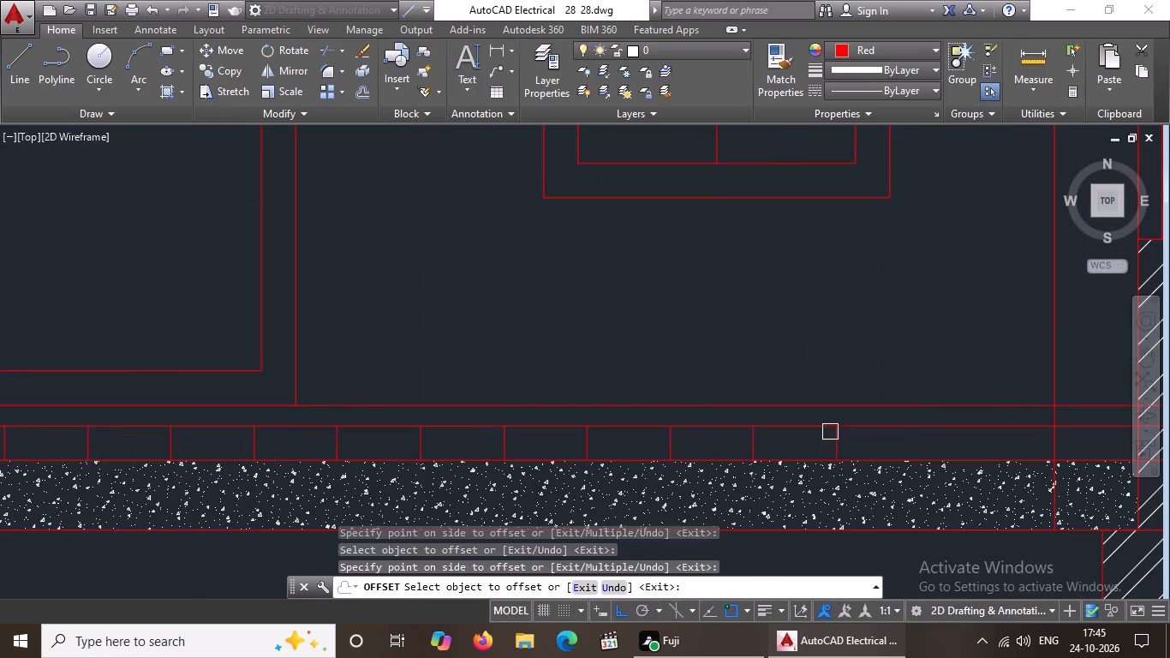
{"action": "left_click_drag", "start_coordinate": [830, 446], "coordinate": [849, 443]}
{"action": "left_click", "coordinate": [886, 438]}
{"action": "left_click_drag", "start_coordinate": [911, 444], "coordinate": [941, 443]}
{"action": "left_click", "coordinate": [1013, 442]}
{"action": "scroll", "coordinate": [1011, 444], "scroll_direction": "down", "scroll_amount": 3}
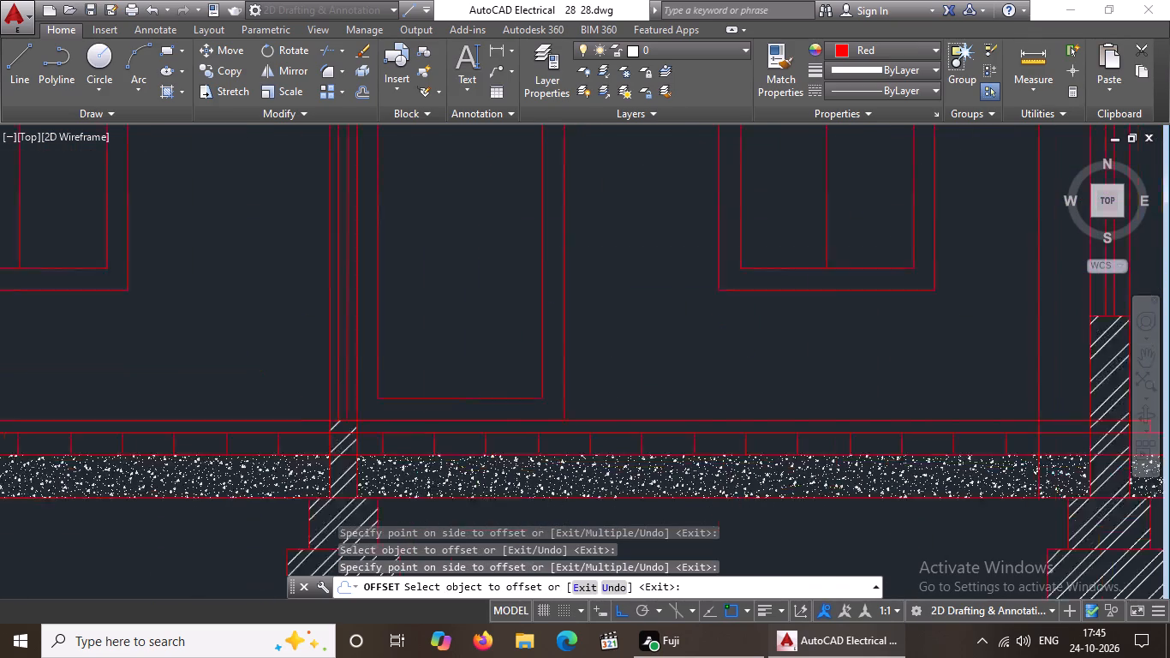
{"action": "middle_click_drag", "start_coordinate": [1051, 464], "coordinate": [822, 472]}
{"action": "scroll", "coordinate": [817, 464], "scroll_direction": "up", "scroll_amount": 3}
{"action": "scroll", "coordinate": [722, 438], "scroll_direction": "up", "scroll_amount": 1}
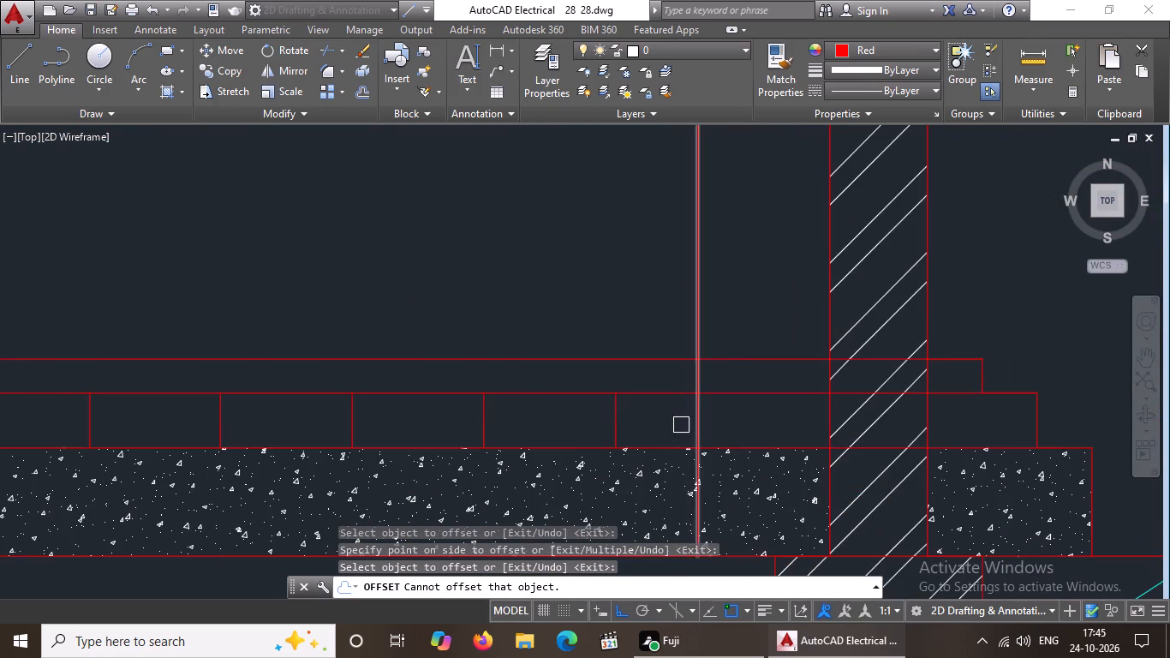
{"action": "left_click_drag", "start_coordinate": [608, 421], "coordinate": [624, 418]}
{"action": "left_click", "coordinate": [741, 412]}
{"action": "key", "text": "Escape"}
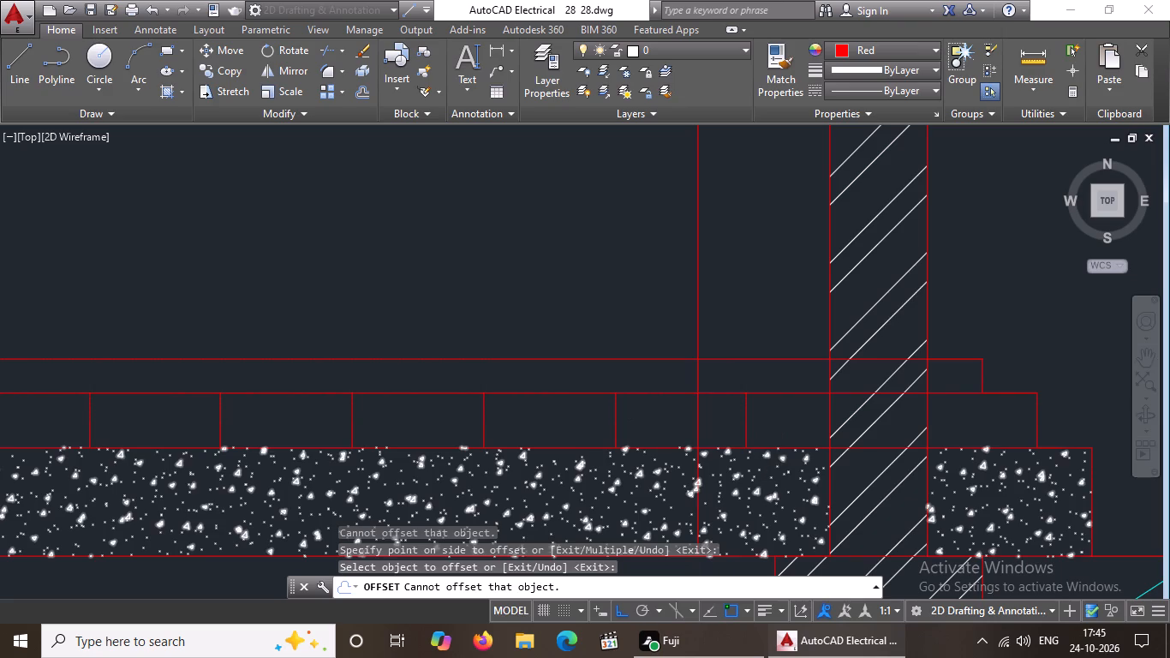
Erase the full-height vertical guide line standing 1' inside the right outer wall.
{"action": "left_click", "coordinate": [699, 298]}
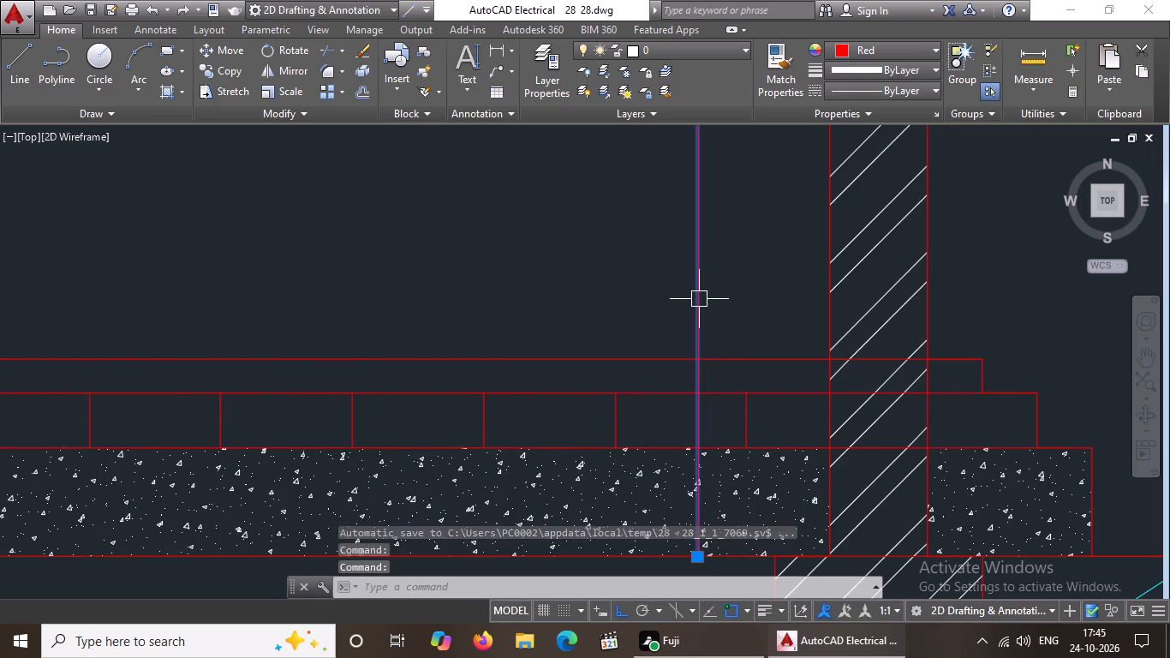
{"action": "key", "text": "Delete"}
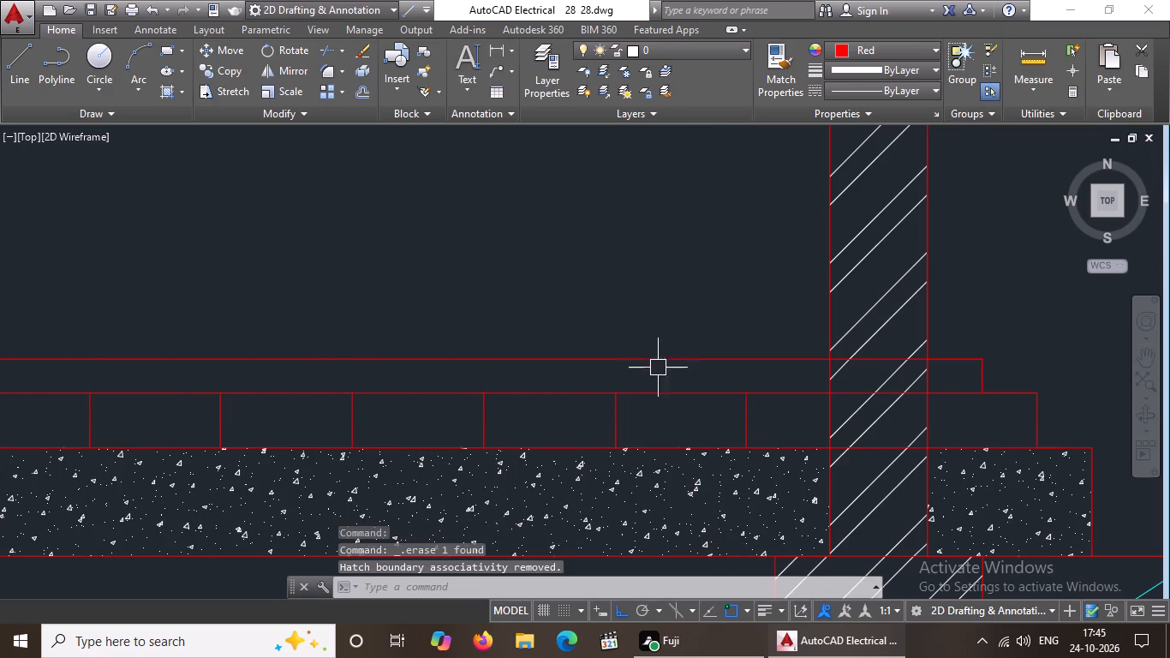
Hatch both panes of the left-room and right-room windows in the section with the GOST_GLASS pattern.
{"action": "scroll", "coordinate": [665, 362], "scroll_direction": "down", "scroll_amount": 3}
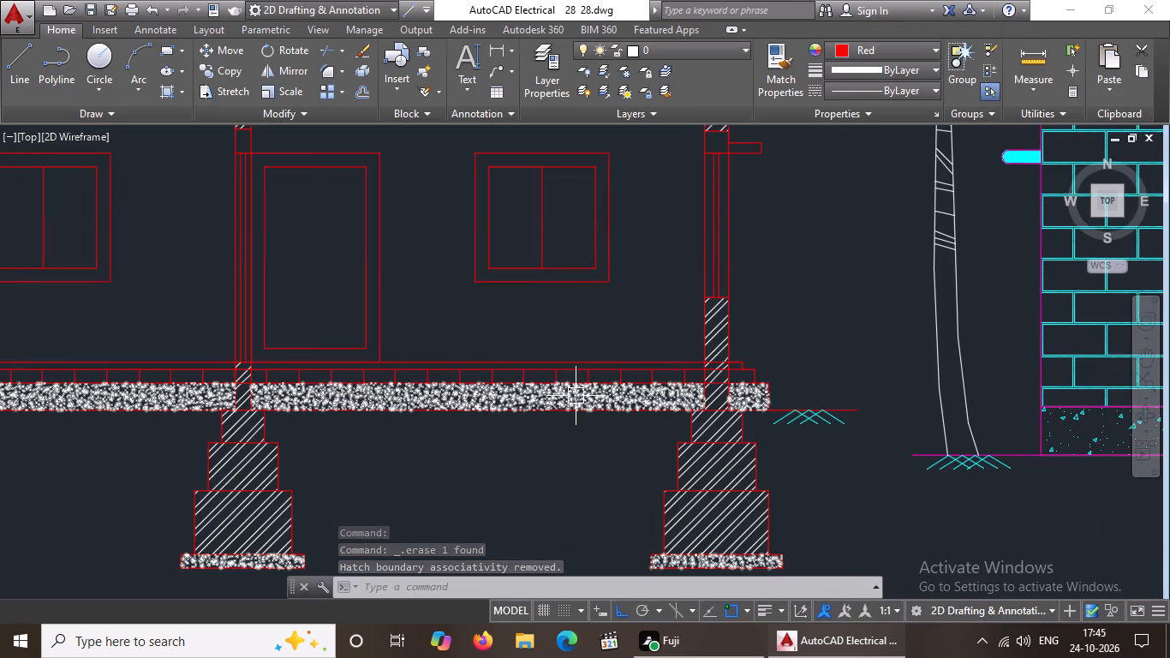
{"action": "scroll", "coordinate": [576, 395], "scroll_direction": "down", "scroll_amount": 3}
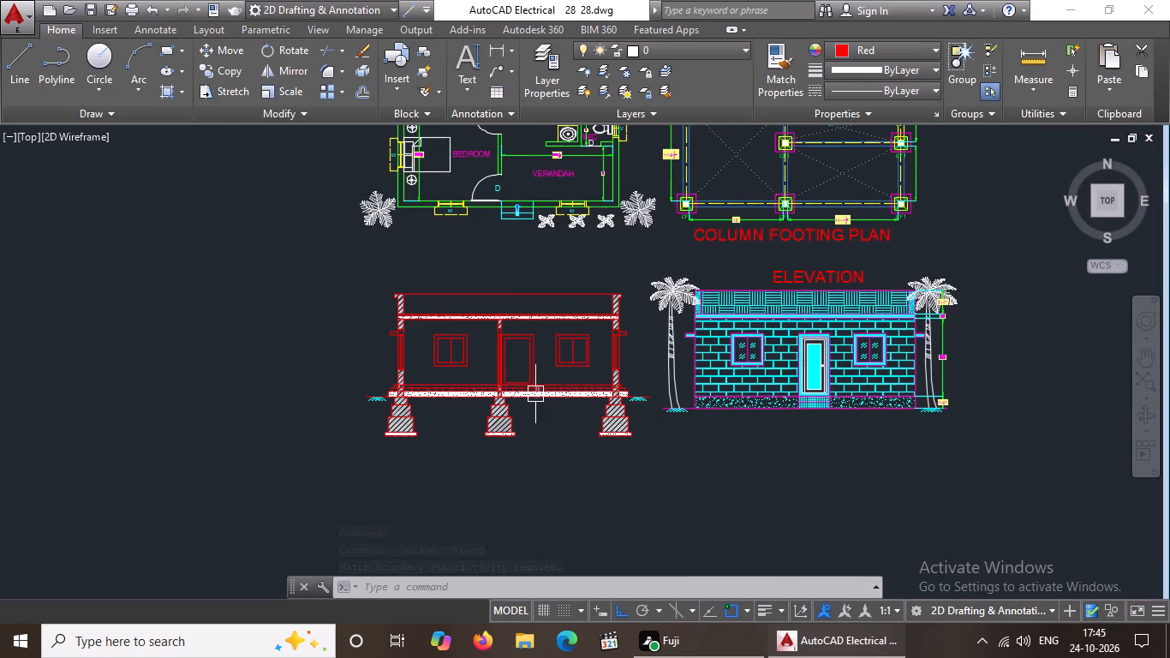
{"action": "middle_click_drag", "start_coordinate": [534, 392], "coordinate": [410, 468]}
{"action": "scroll", "coordinate": [360, 493], "scroll_direction": "up", "scroll_amount": 2}
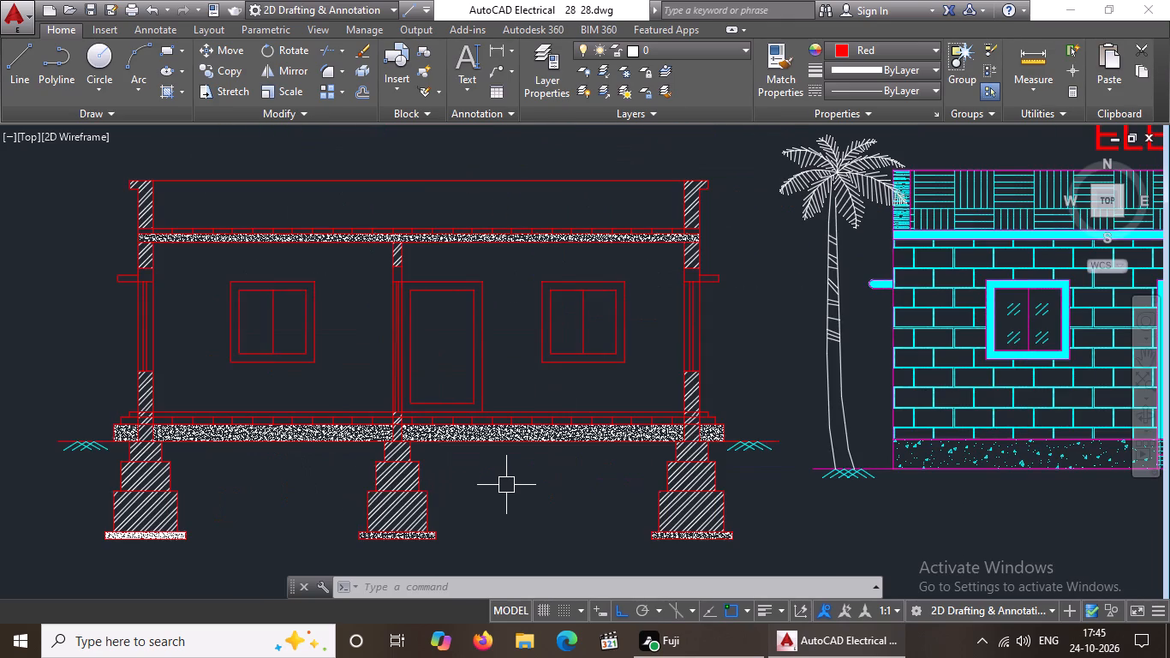
{"action": "scroll", "coordinate": [507, 485], "scroll_direction": "up", "scroll_amount": 1}
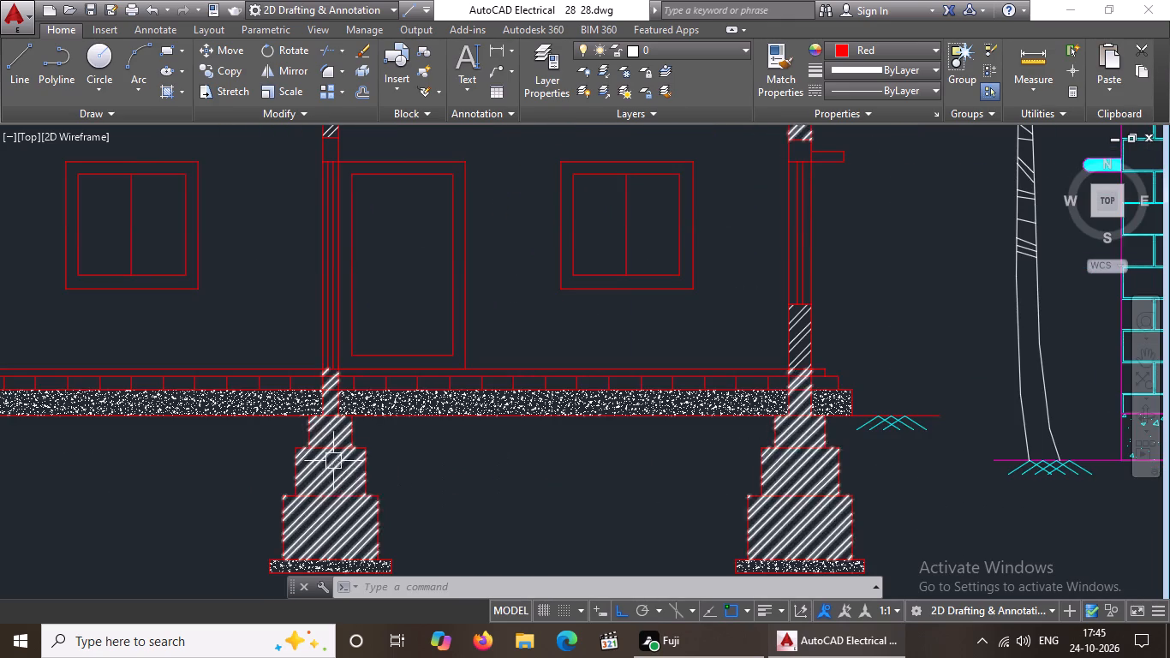
{"action": "scroll", "coordinate": [330, 451], "scroll_direction": "down", "scroll_amount": 2}
{"action": "left_click", "coordinate": [183, 93]}
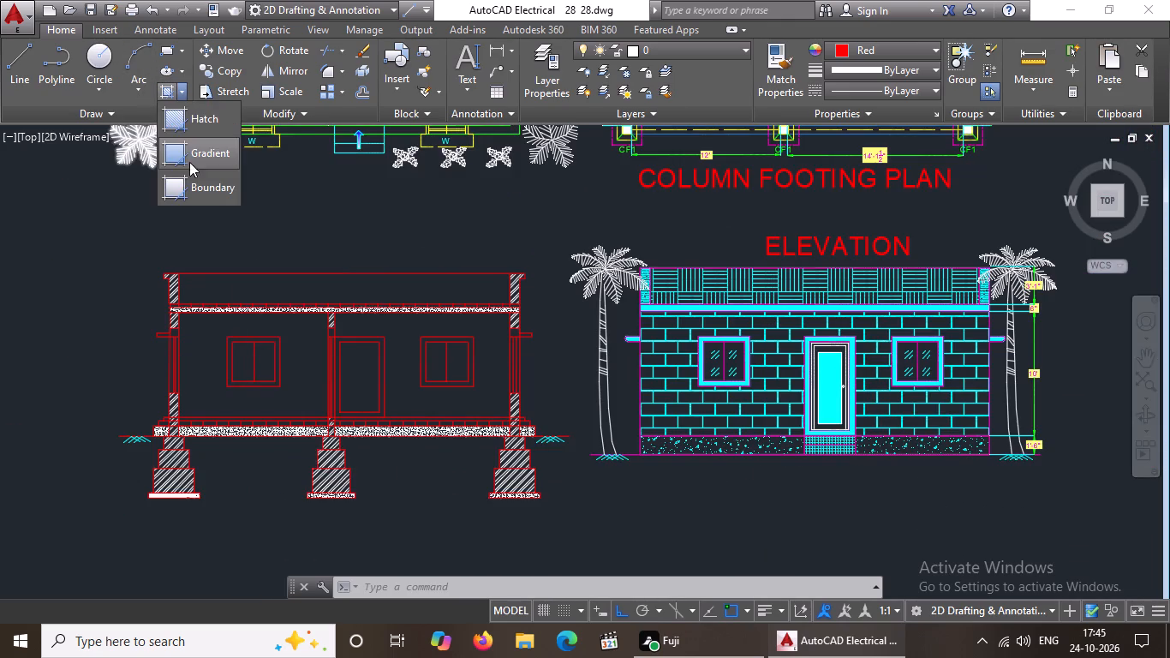
{"action": "left_click", "coordinate": [193, 122]}
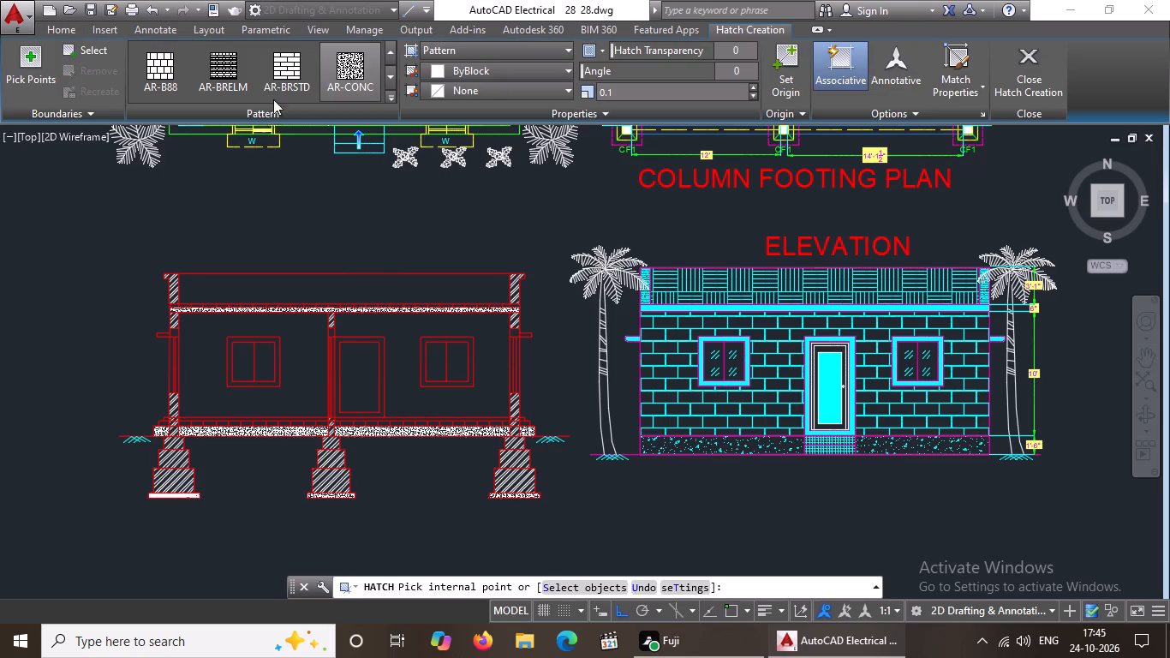
{"action": "scroll", "coordinate": [279, 82], "scroll_direction": "down", "scroll_amount": 4}
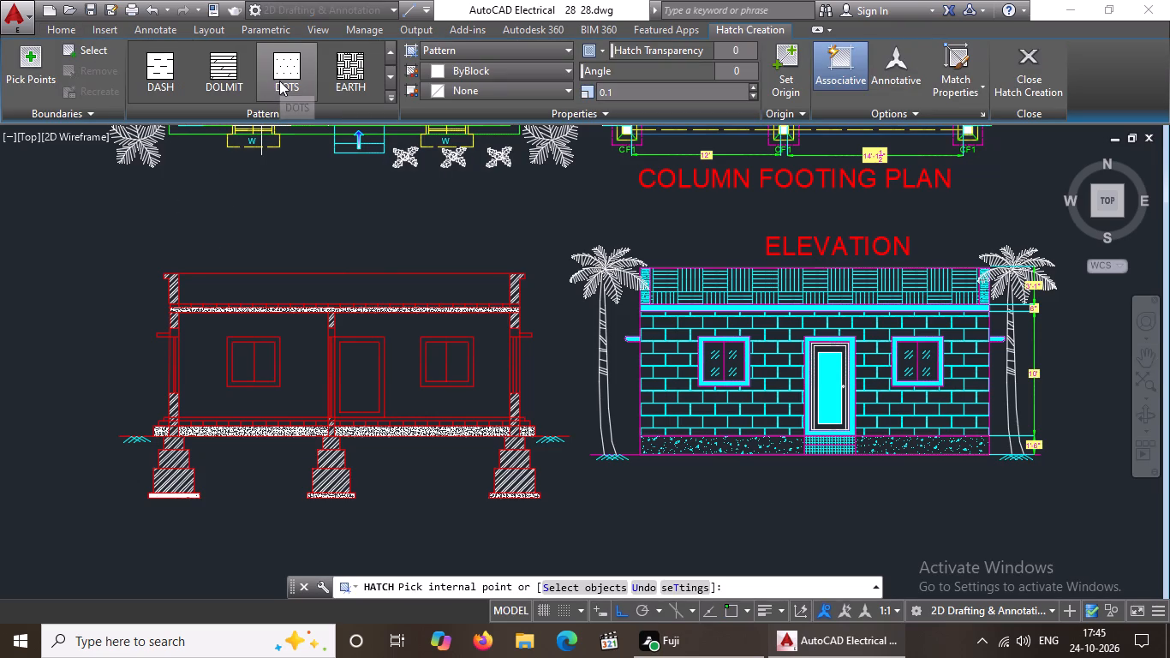
{"action": "scroll", "coordinate": [267, 82], "scroll_direction": "down", "scroll_amount": 2}
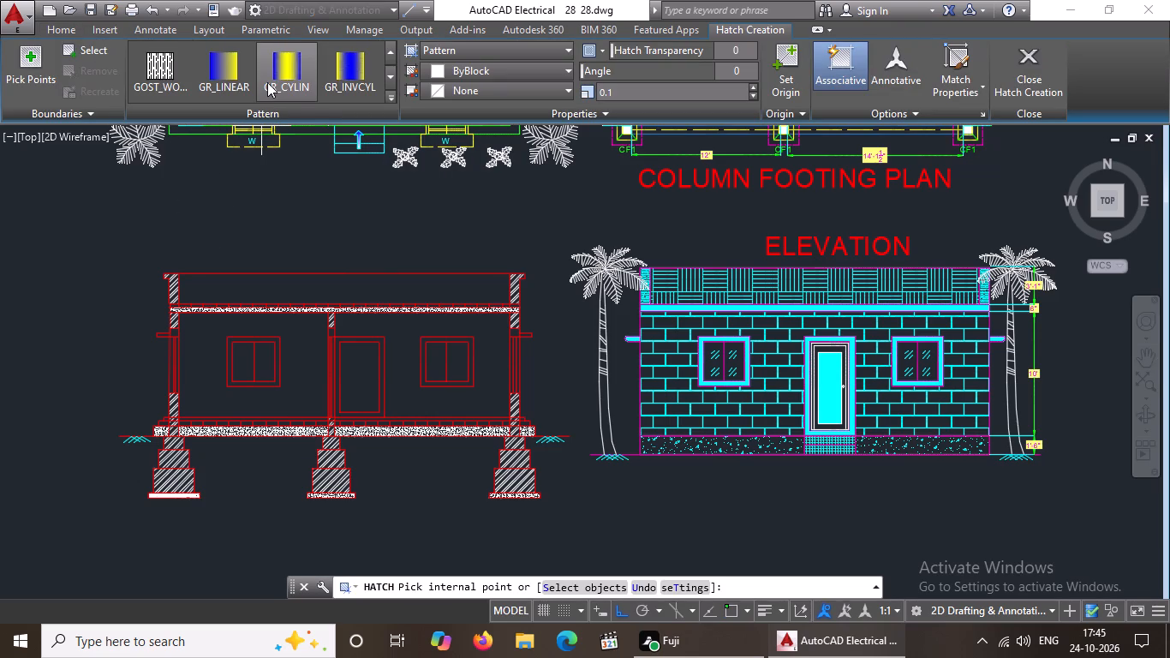
{"action": "scroll", "coordinate": [267, 82], "scroll_direction": "up", "scroll_amount": 17}
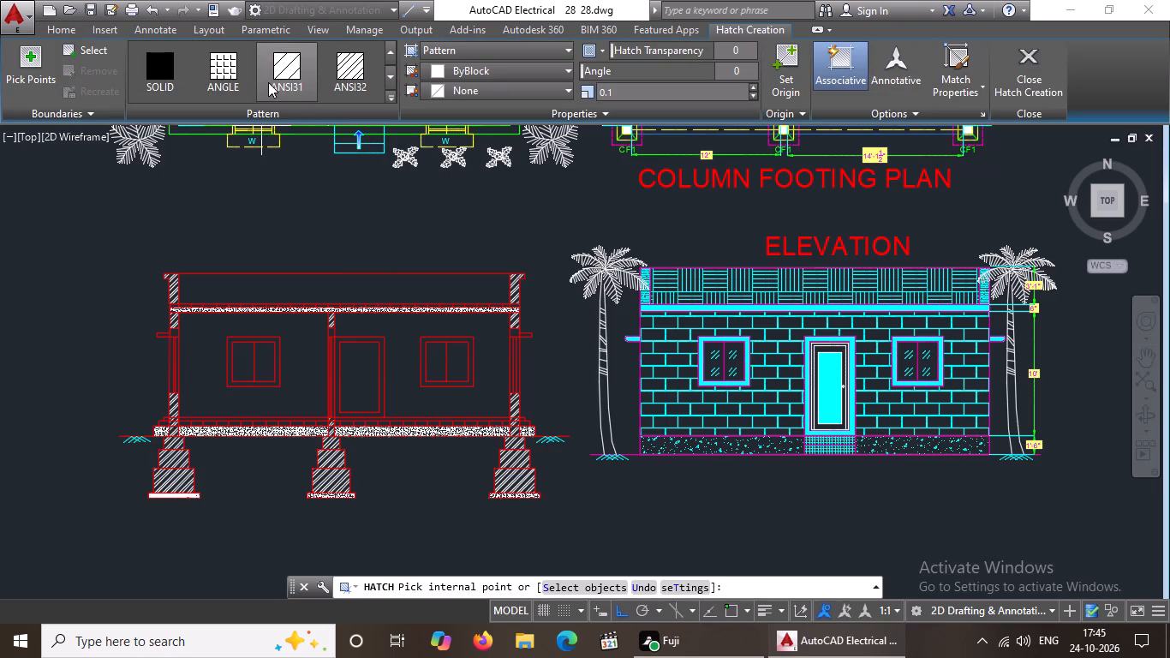
{"action": "scroll", "coordinate": [268, 82], "scroll_direction": "down", "scroll_amount": 3}
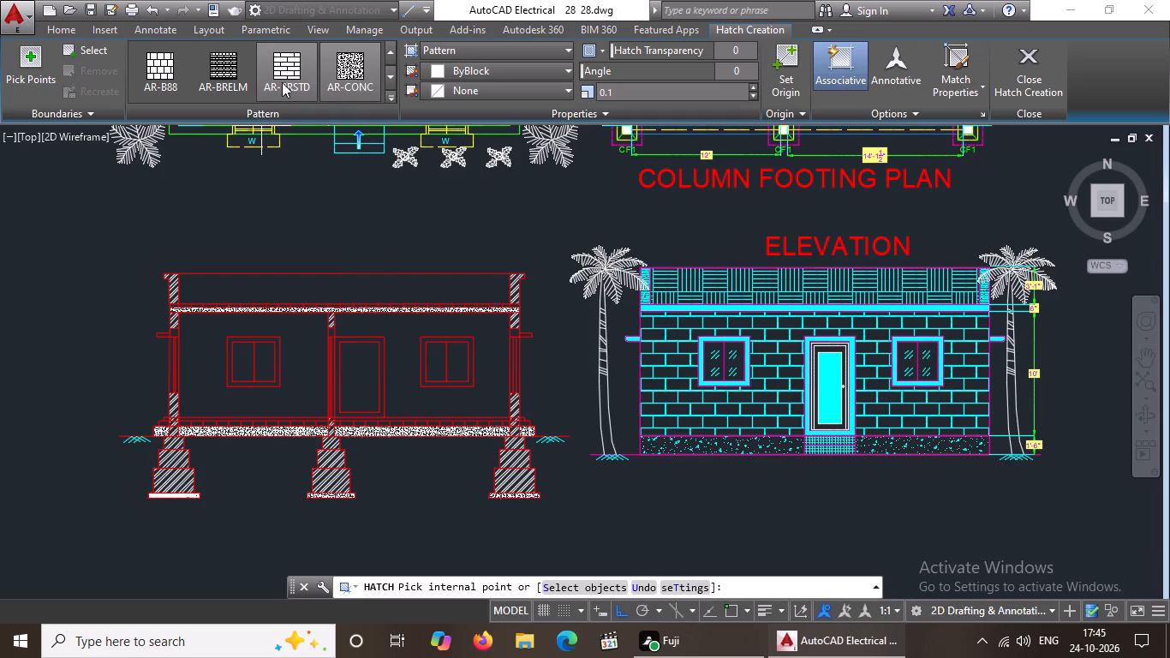
{"action": "scroll", "coordinate": [292, 80], "scroll_direction": "down", "scroll_amount": 2}
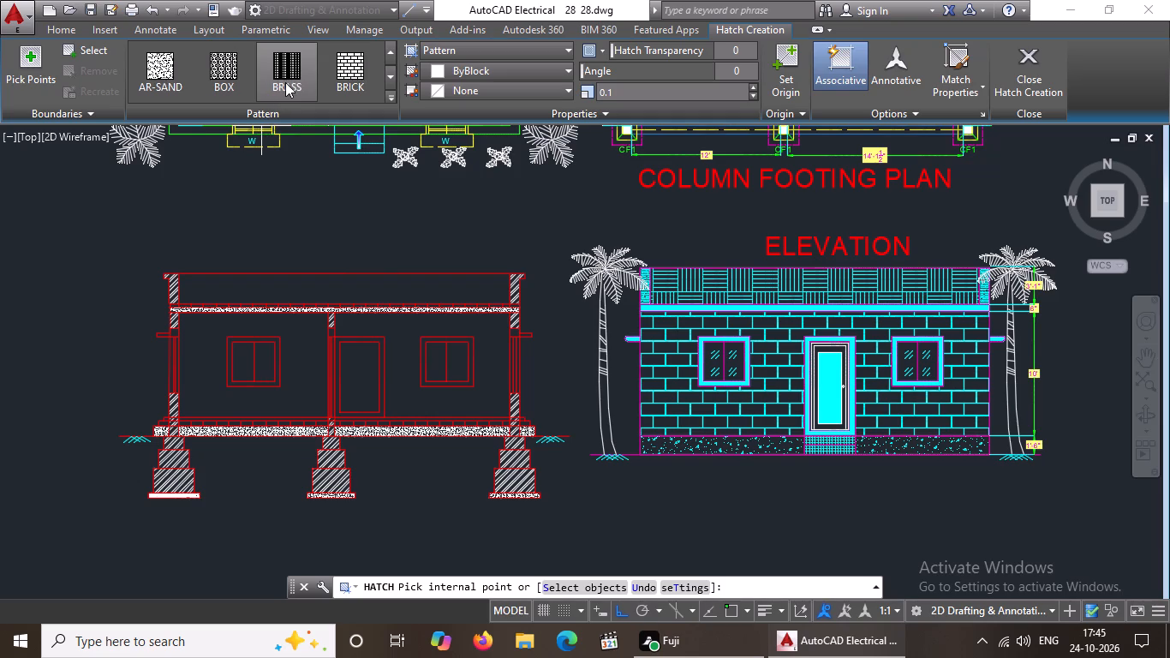
{"action": "scroll", "coordinate": [285, 82], "scroll_direction": "down", "scroll_amount": 3}
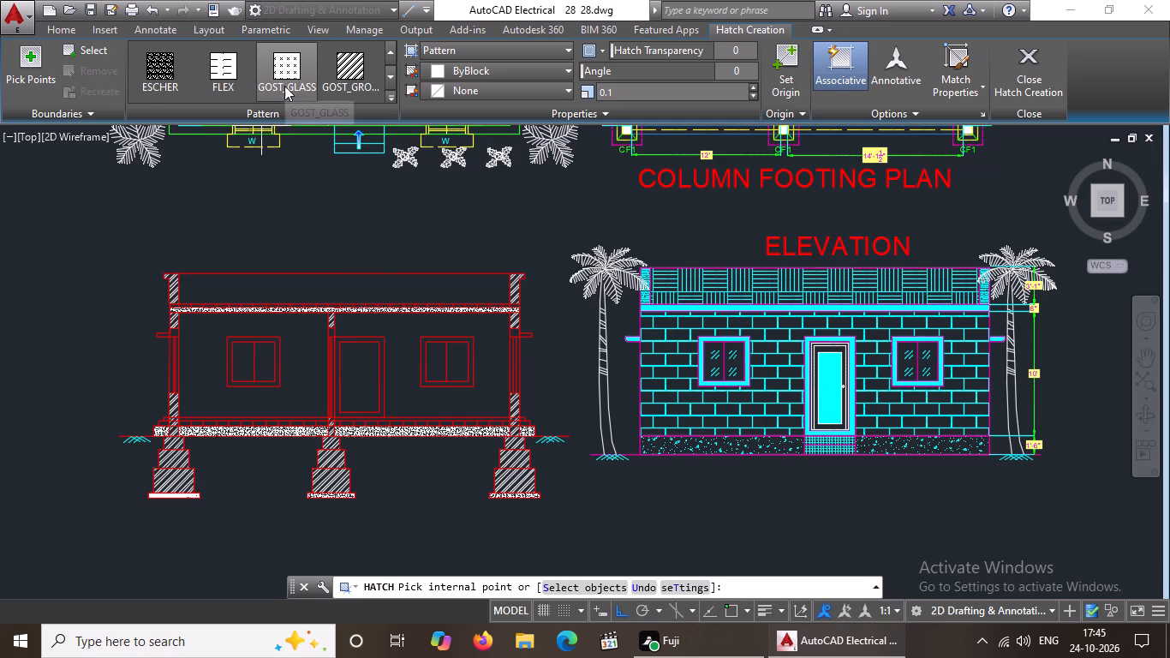
{"action": "left_click", "coordinate": [288, 72]}
{"action": "scroll", "coordinate": [262, 386], "scroll_direction": "up", "scroll_amount": 2}
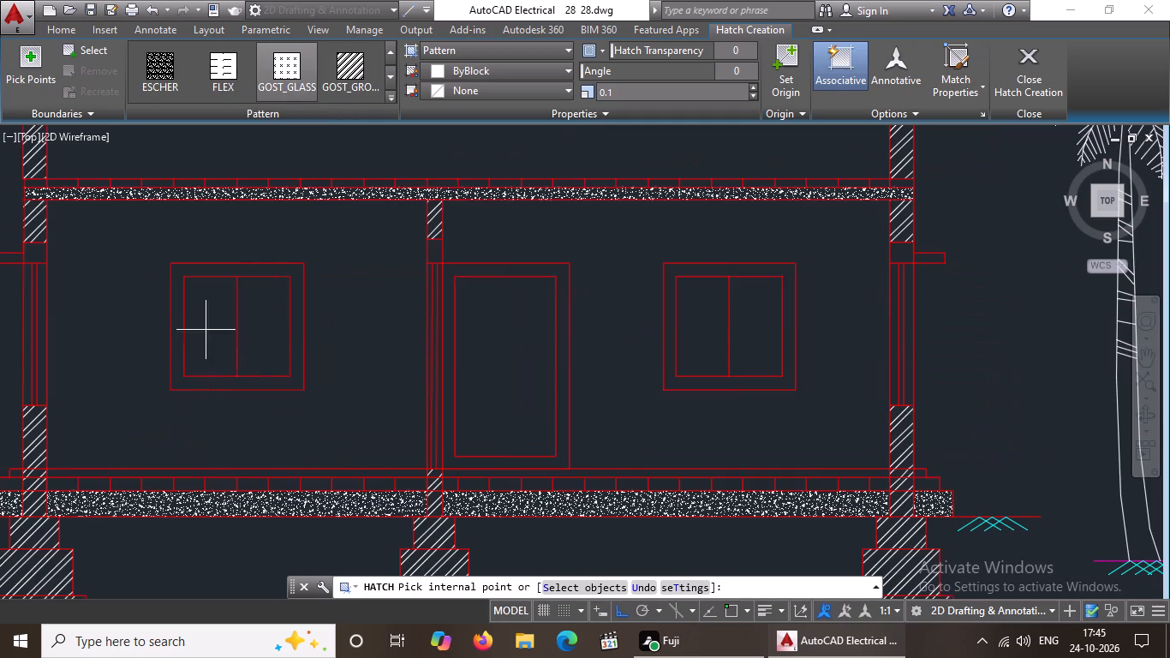
{"action": "left_click", "coordinate": [216, 323]}
{"action": "left_click", "coordinate": [256, 320]}
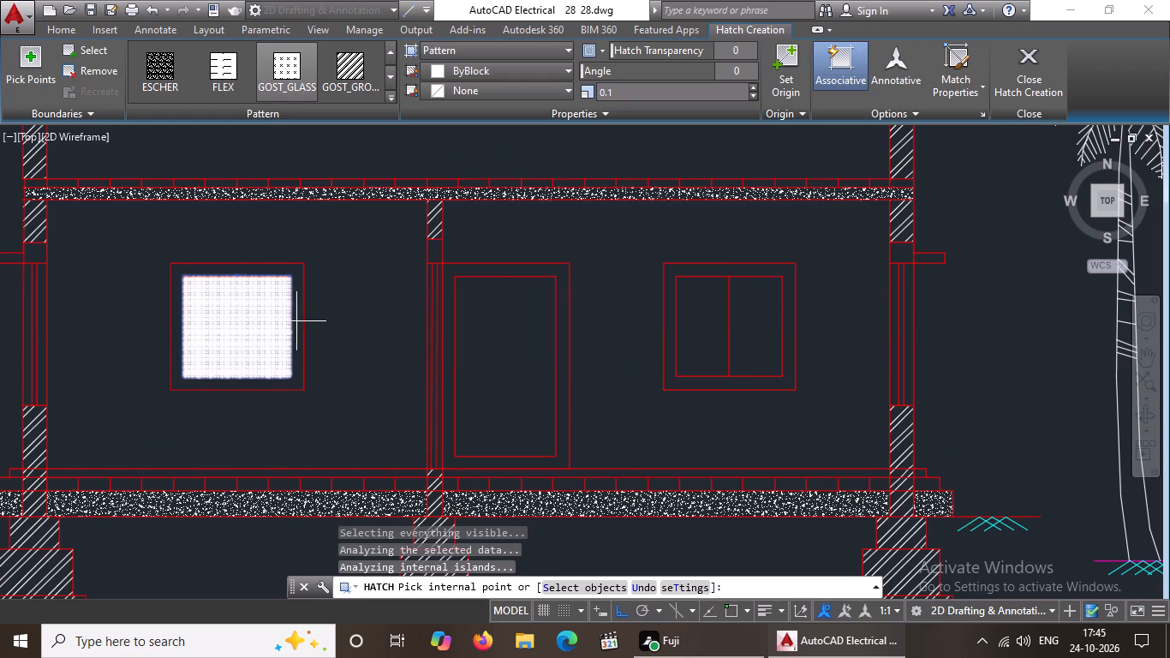
{"action": "left_click", "coordinate": [696, 332]}
{"action": "left_click", "coordinate": [734, 321]}
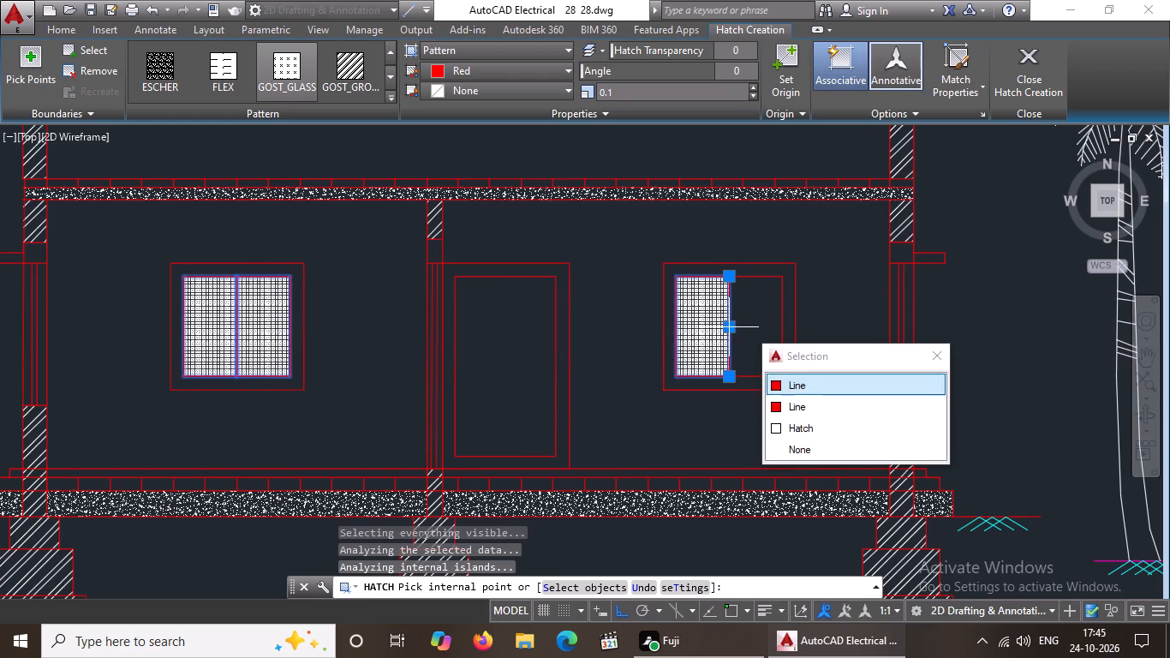
{"action": "left_click", "coordinate": [751, 308]}
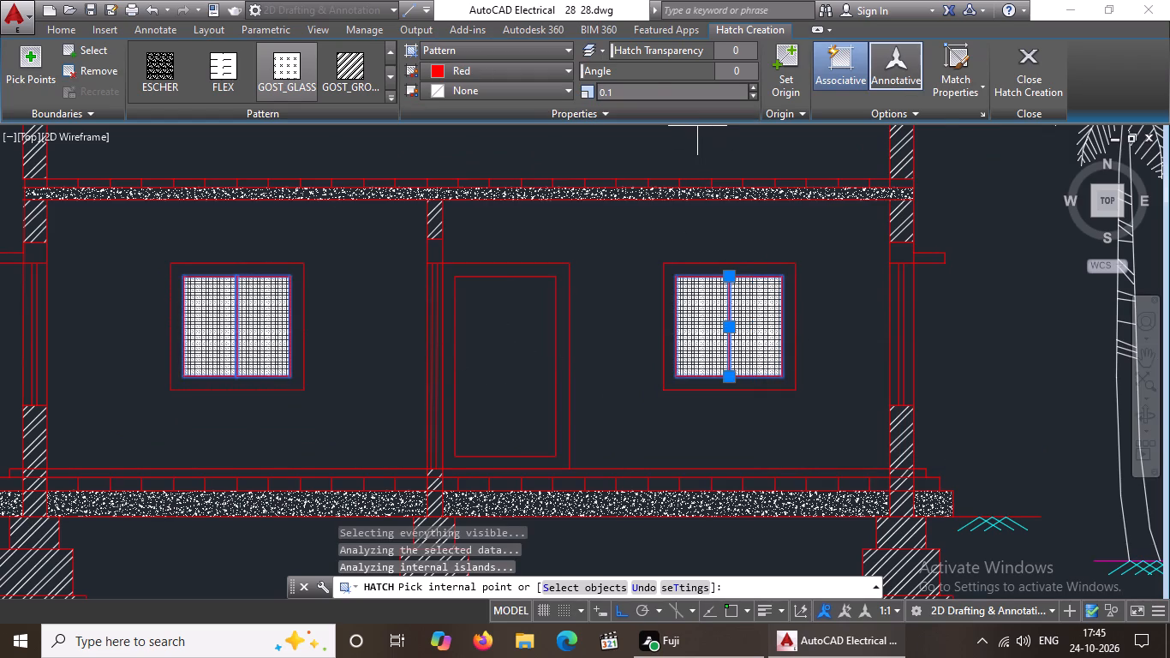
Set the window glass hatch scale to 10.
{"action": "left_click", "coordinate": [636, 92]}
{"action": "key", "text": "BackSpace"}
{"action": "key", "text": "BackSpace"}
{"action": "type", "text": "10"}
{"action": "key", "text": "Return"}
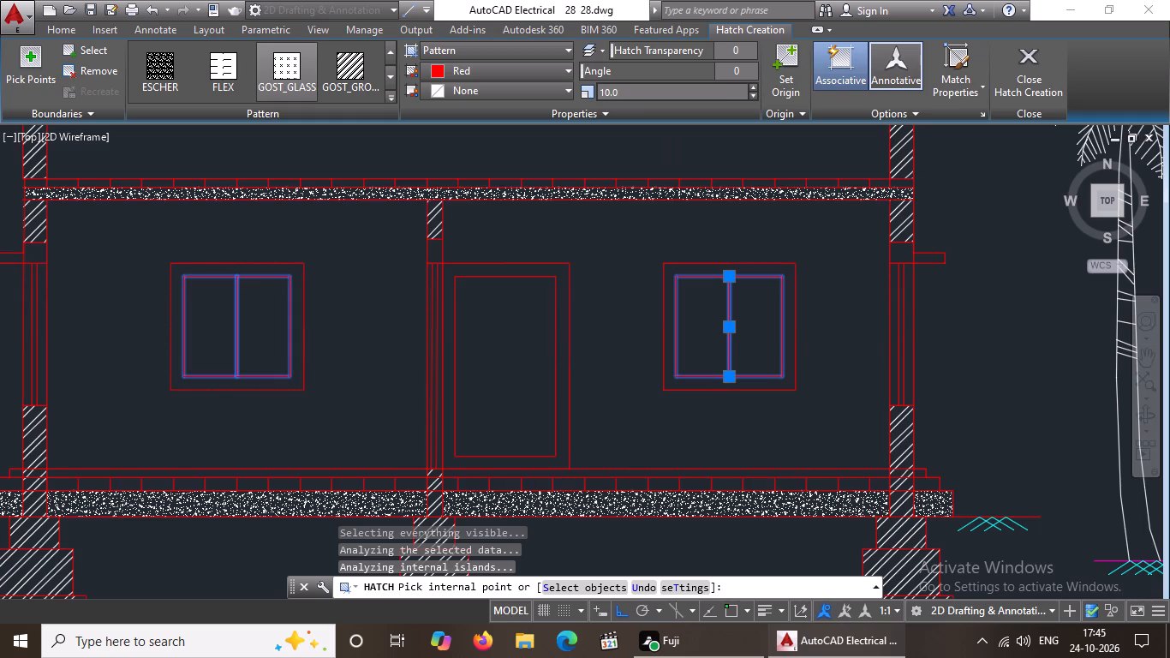
Set the window glass hatch scale to 2 and finish the hatch.
{"action": "left_click", "coordinate": [634, 96]}
{"action": "key", "text": "BackSpace"}
{"action": "key", "text": "BackSpace"}
{"action": "key", "text": "2"}
{"action": "key", "text": "Return"}
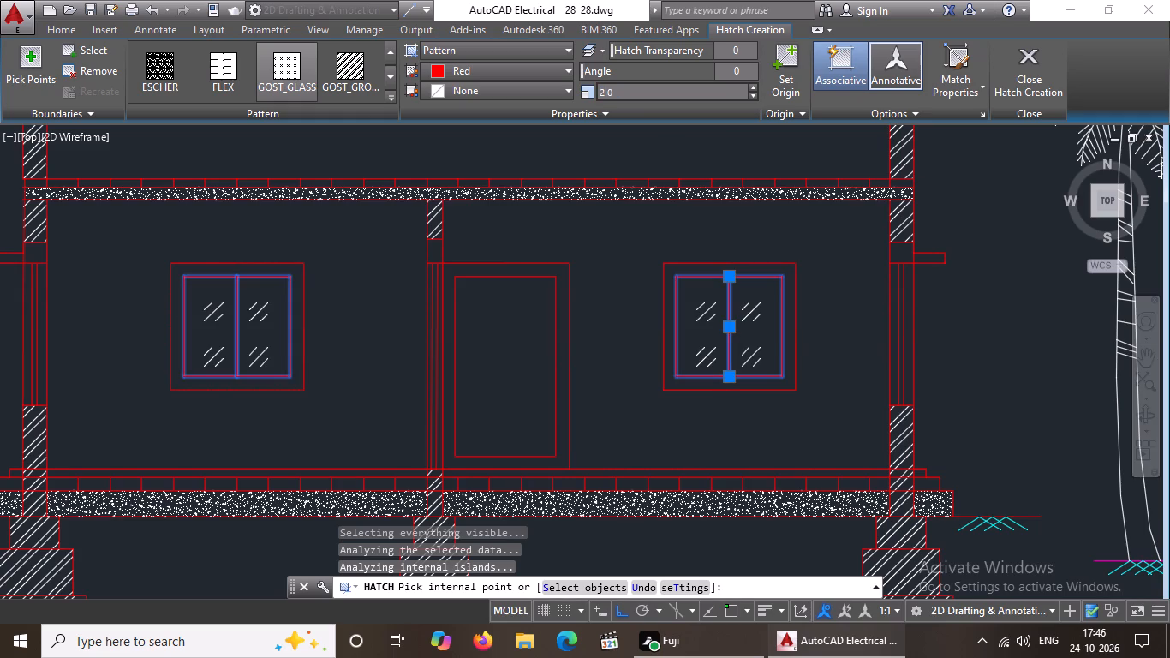
{"action": "left_click", "coordinate": [1030, 68]}
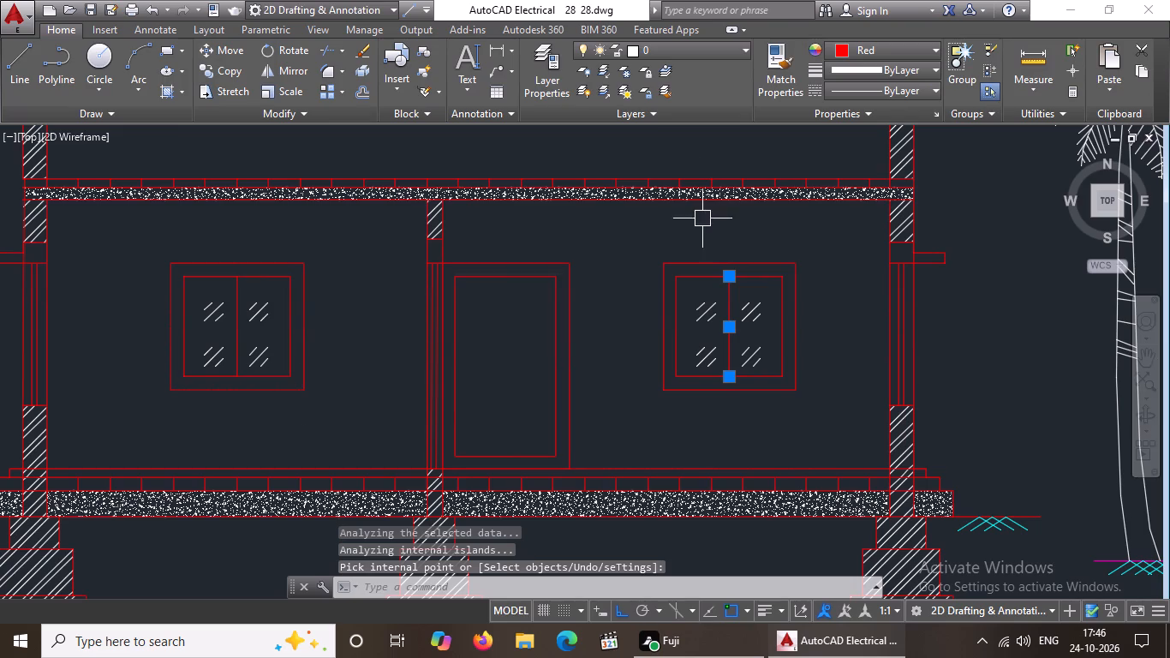
Hatch the frames of both windows and the door in the section with the SOLID pattern.
{"action": "left_click", "coordinate": [166, 90]}
{"action": "scroll", "coordinate": [222, 88], "scroll_direction": "up", "scroll_amount": 9}
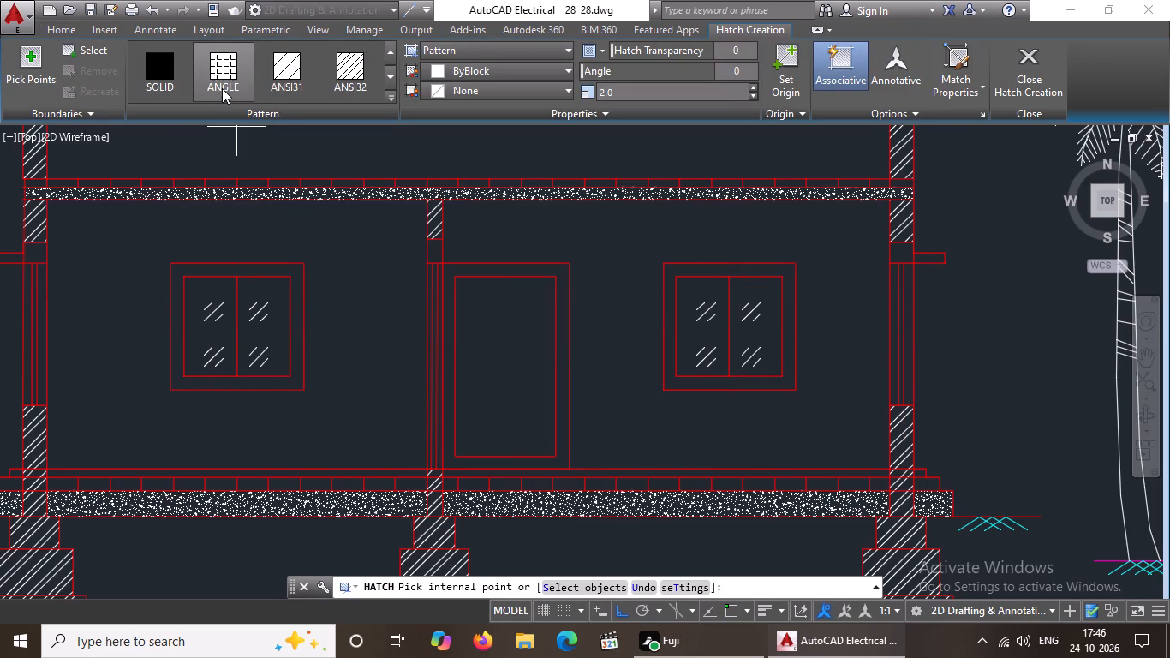
{"action": "scroll", "coordinate": [222, 88], "scroll_direction": "up", "scroll_amount": 4}
{"action": "left_click", "coordinate": [160, 66]}
{"action": "scroll", "coordinate": [231, 272], "scroll_direction": "up", "scroll_amount": 3}
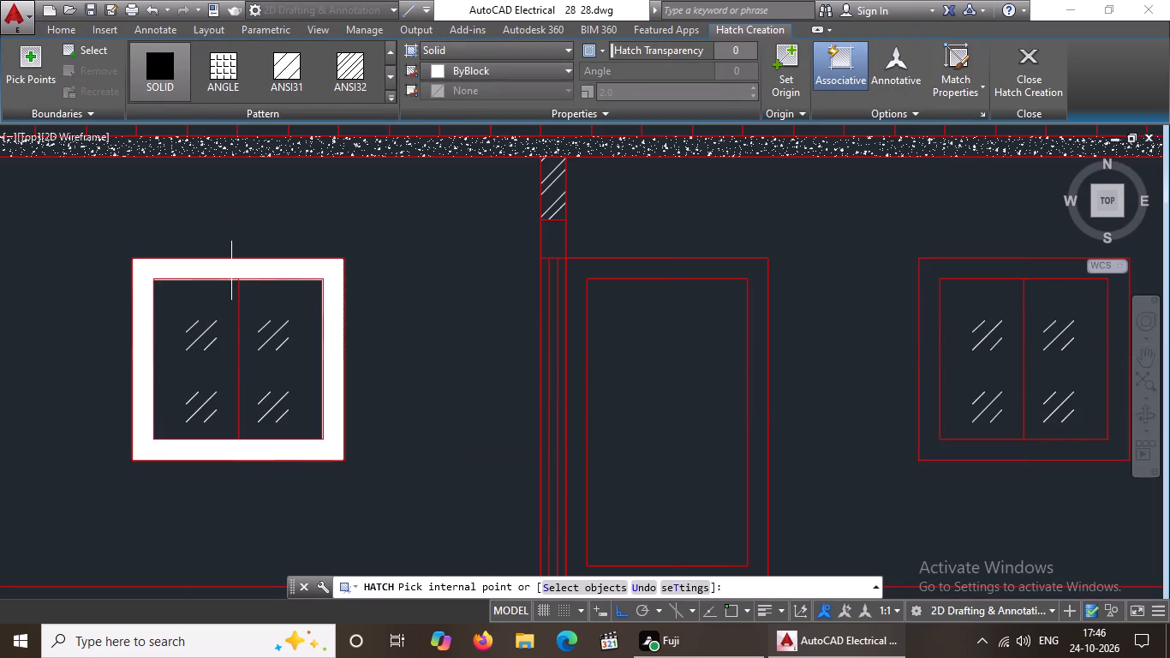
{"action": "left_click", "coordinate": [231, 269]}
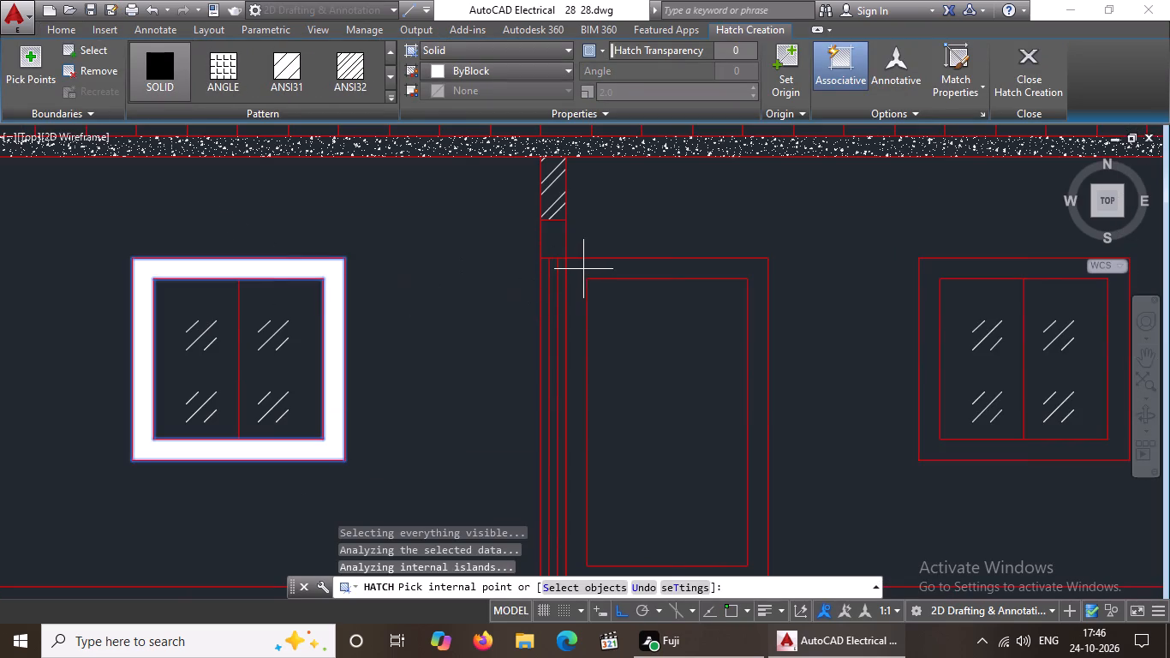
{"action": "left_click", "coordinate": [584, 268]}
{"action": "scroll", "coordinate": [636, 278], "scroll_direction": "down", "scroll_amount": 3}
{"action": "scroll", "coordinate": [732, 278], "scroll_direction": "up", "scroll_amount": 3}
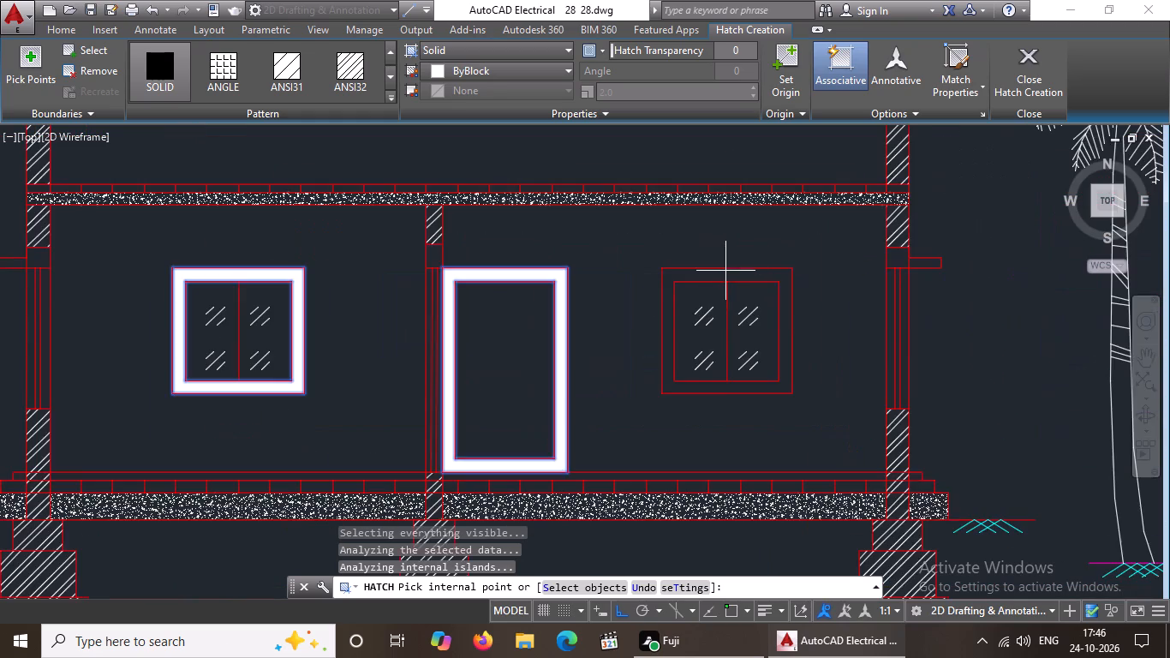
{"action": "scroll", "coordinate": [724, 271], "scroll_direction": "up", "scroll_amount": 2}
{"action": "left_click", "coordinate": [722, 281]}
{"action": "scroll", "coordinate": [757, 265], "scroll_direction": "down", "scroll_amount": 4}
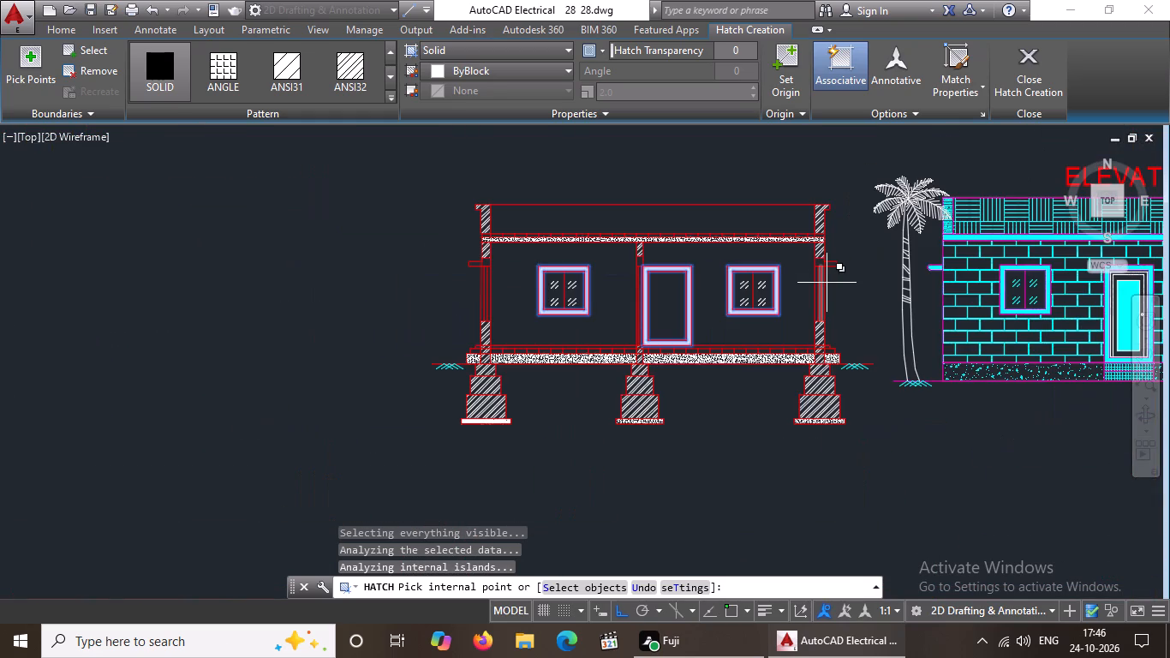
{"action": "key", "text": "Escape"}
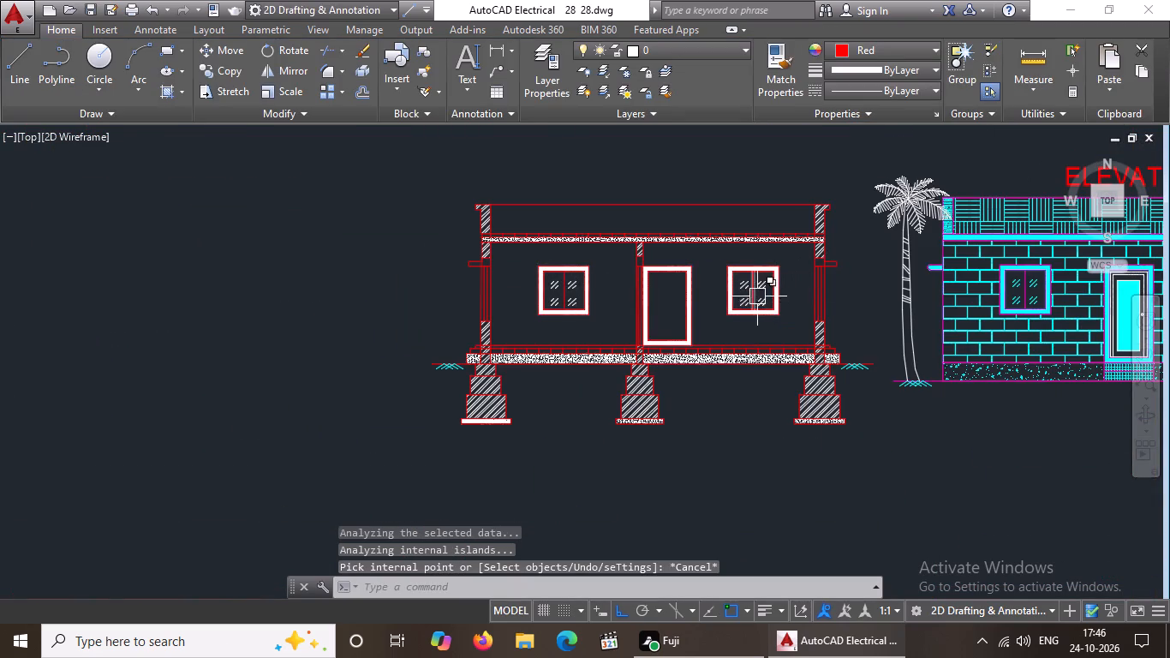
Insert the imperial Door Elevation block from the architectural tool palette below the section, between the middle and right footings.
{"action": "middle_click_drag", "start_coordinate": [755, 296], "coordinate": [627, 333]}
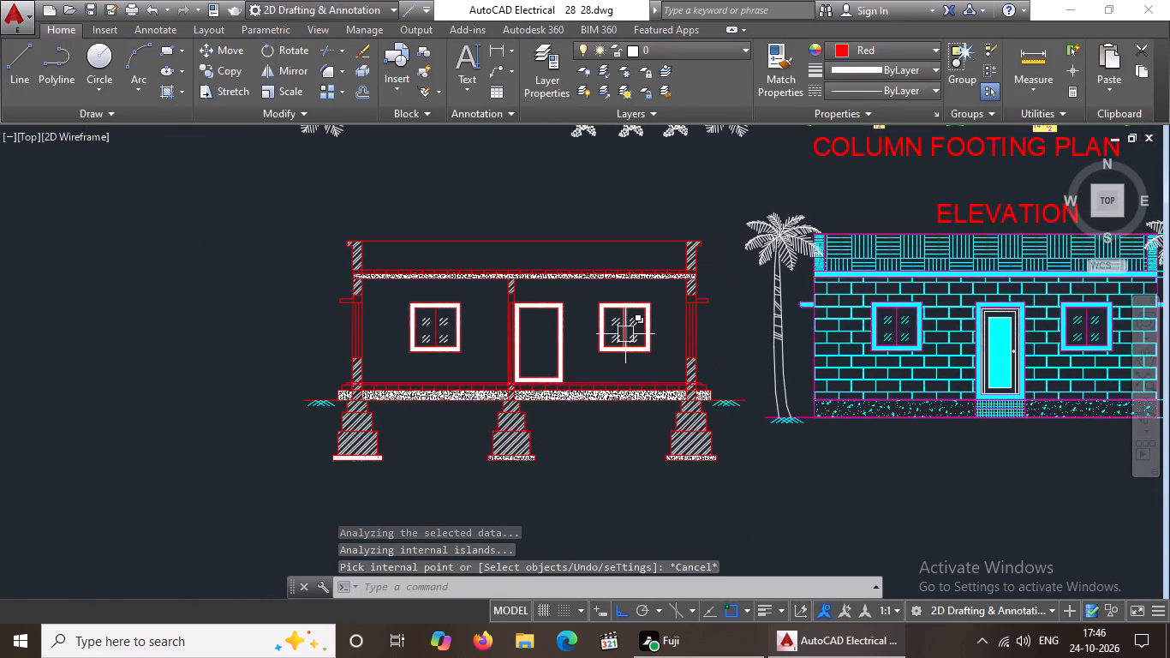
{"action": "type", "text": "TP"}
{"action": "key", "text": "Return"}
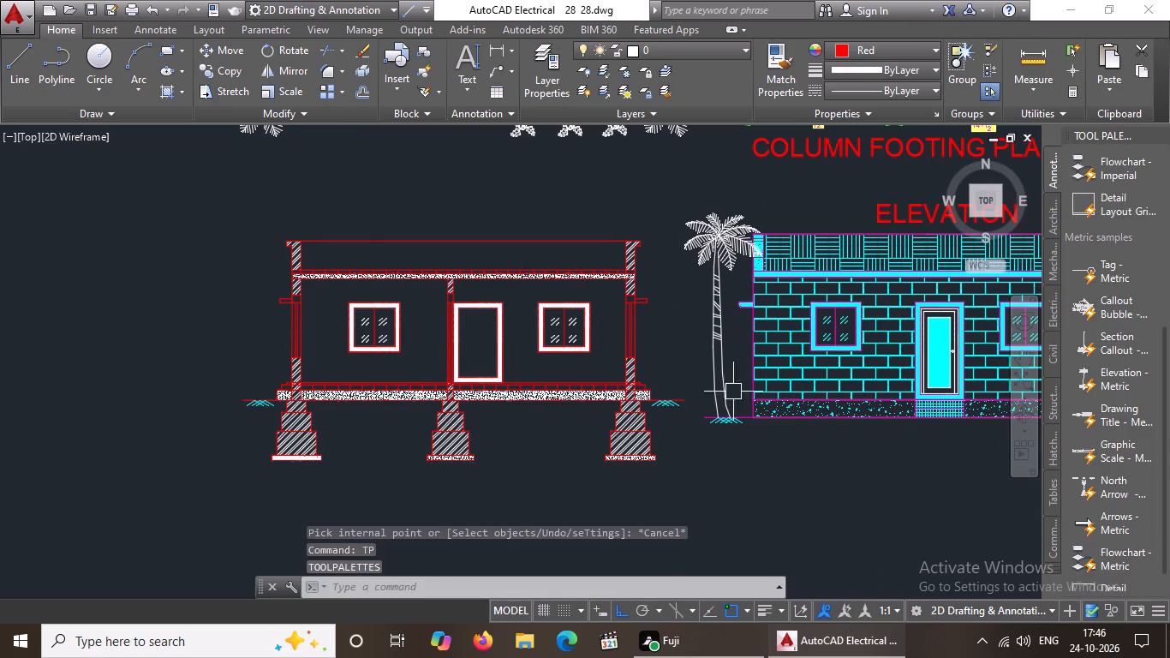
{"action": "left_click", "coordinate": [1054, 213]}
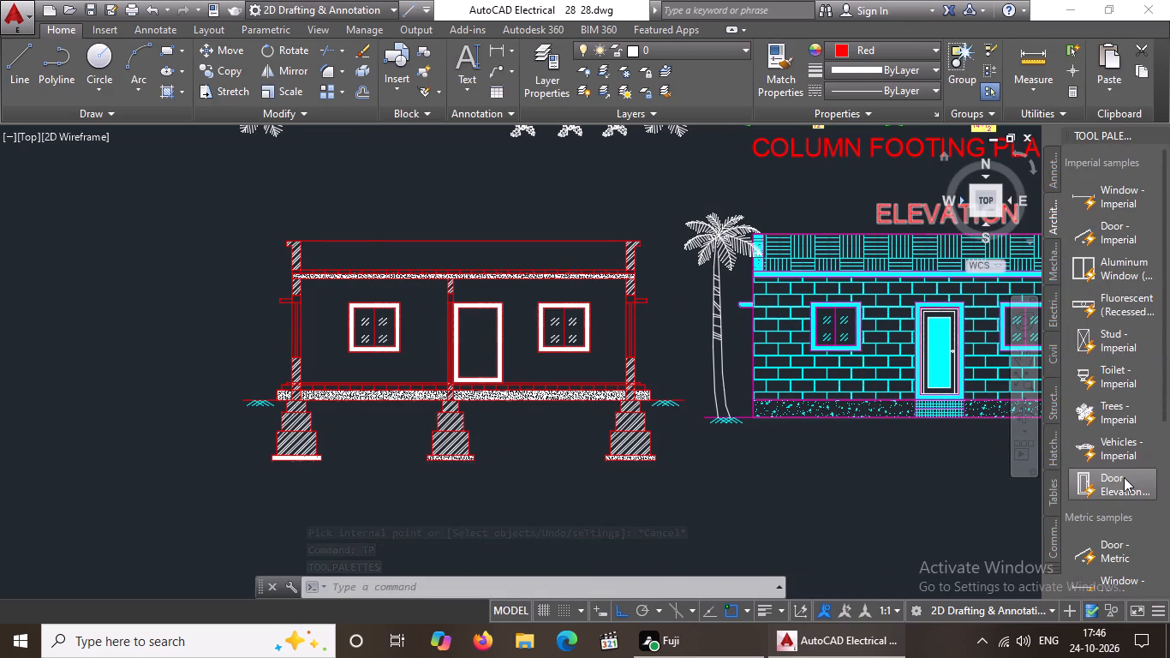
{"action": "left_click_drag", "start_coordinate": [1114, 480], "coordinate": [504, 489]}
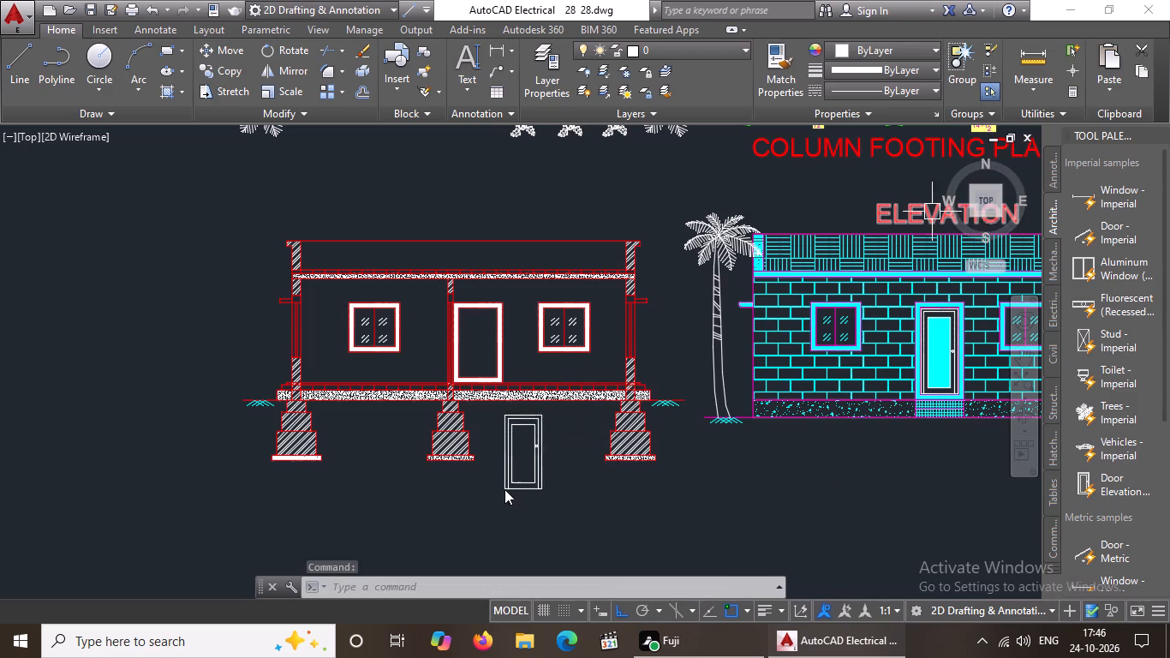
{"action": "left_click", "coordinate": [1159, 130]}
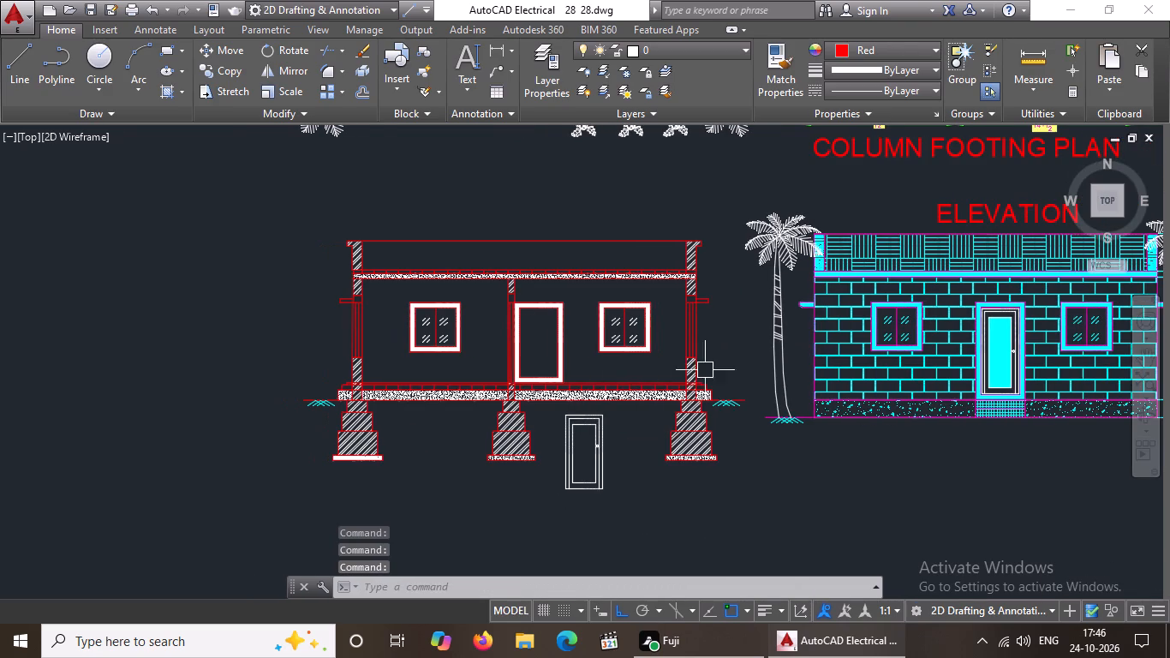
Move the door block by its lower-left corner to the inner lower-left corner of the section's door frame, with Ortho off.
{"action": "left_click", "coordinate": [598, 453]}
{"action": "left_click", "coordinate": [566, 488]}
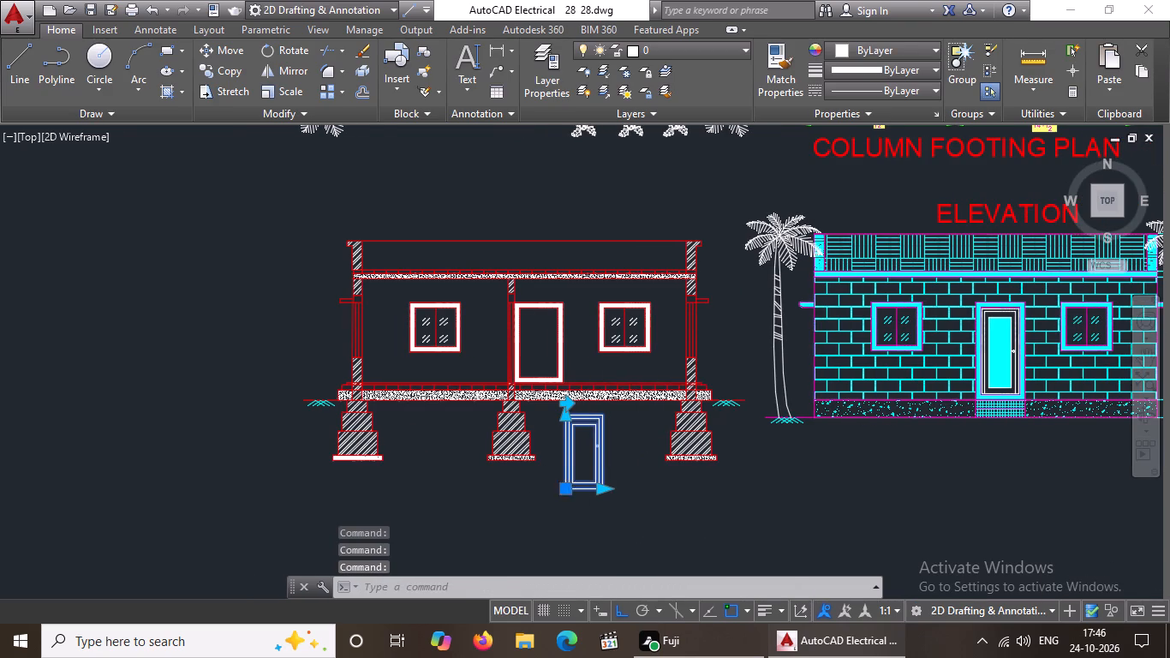
{"action": "scroll", "coordinate": [527, 387], "scroll_direction": "up", "scroll_amount": 3}
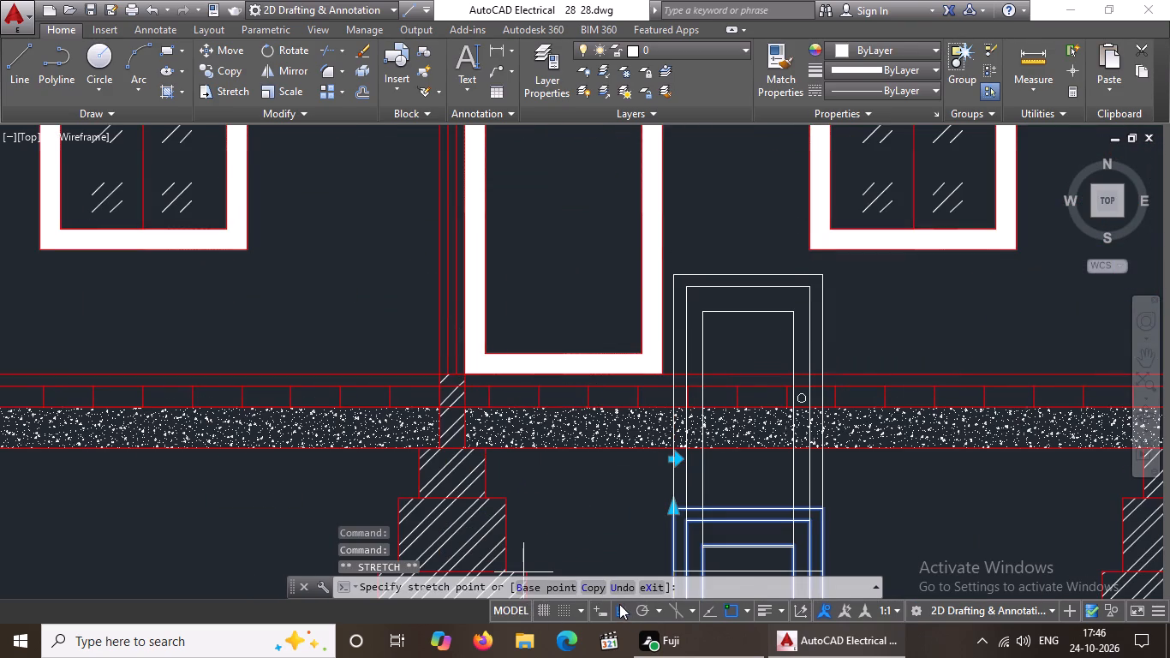
{"action": "left_click", "coordinate": [619, 604]}
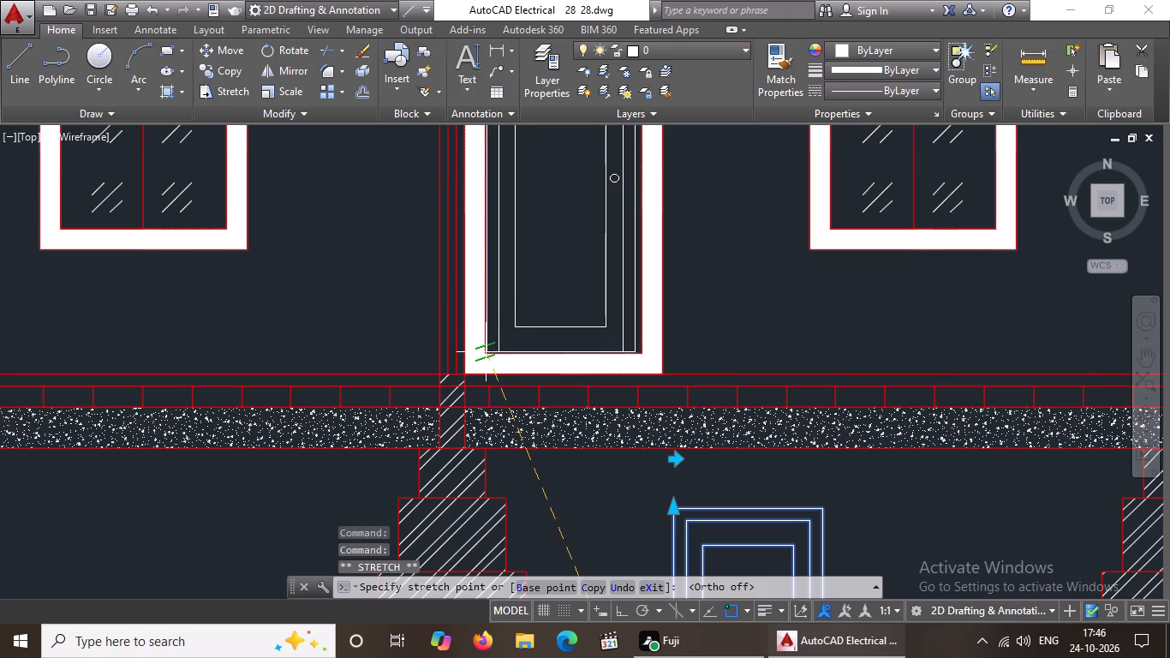
{"action": "left_click", "coordinate": [483, 353]}
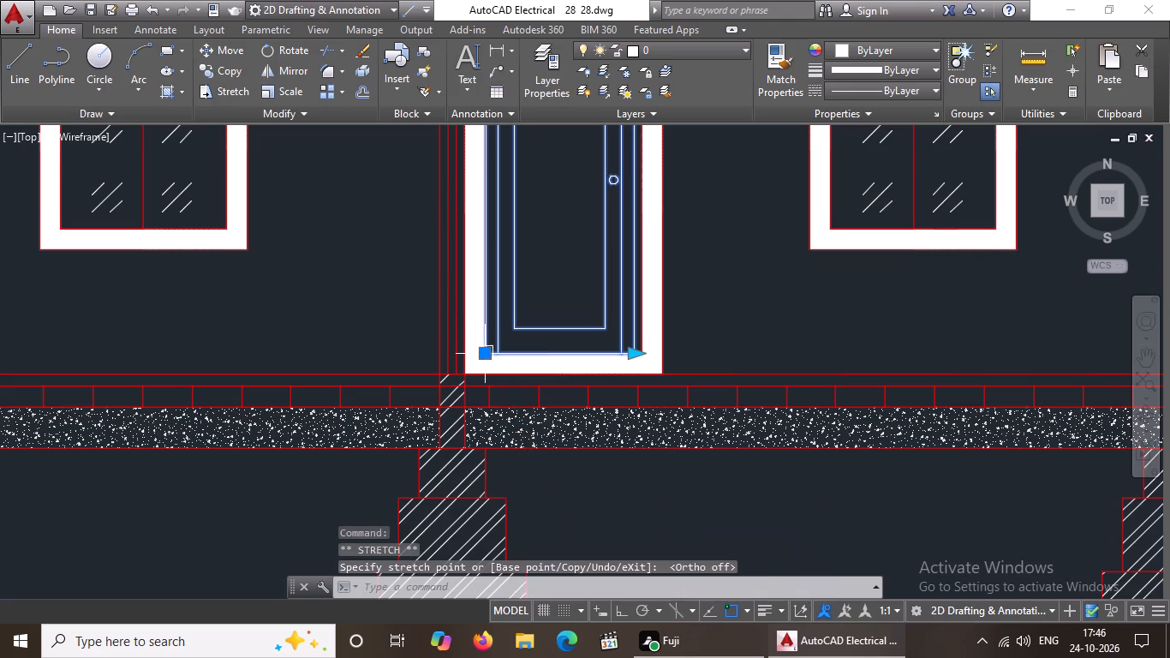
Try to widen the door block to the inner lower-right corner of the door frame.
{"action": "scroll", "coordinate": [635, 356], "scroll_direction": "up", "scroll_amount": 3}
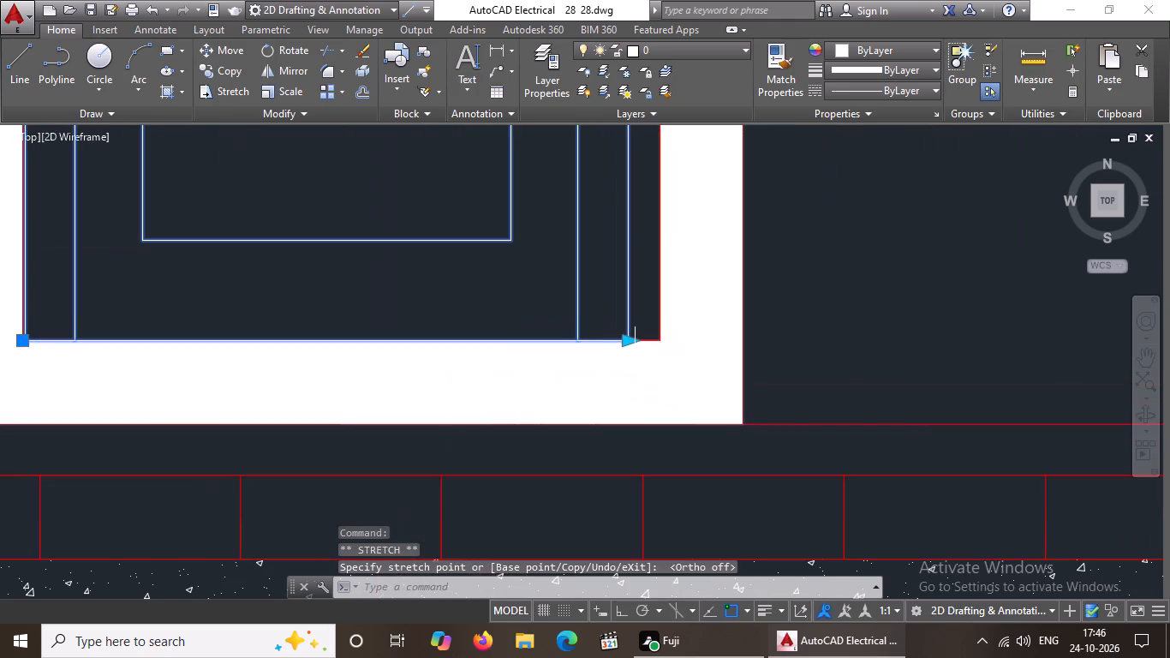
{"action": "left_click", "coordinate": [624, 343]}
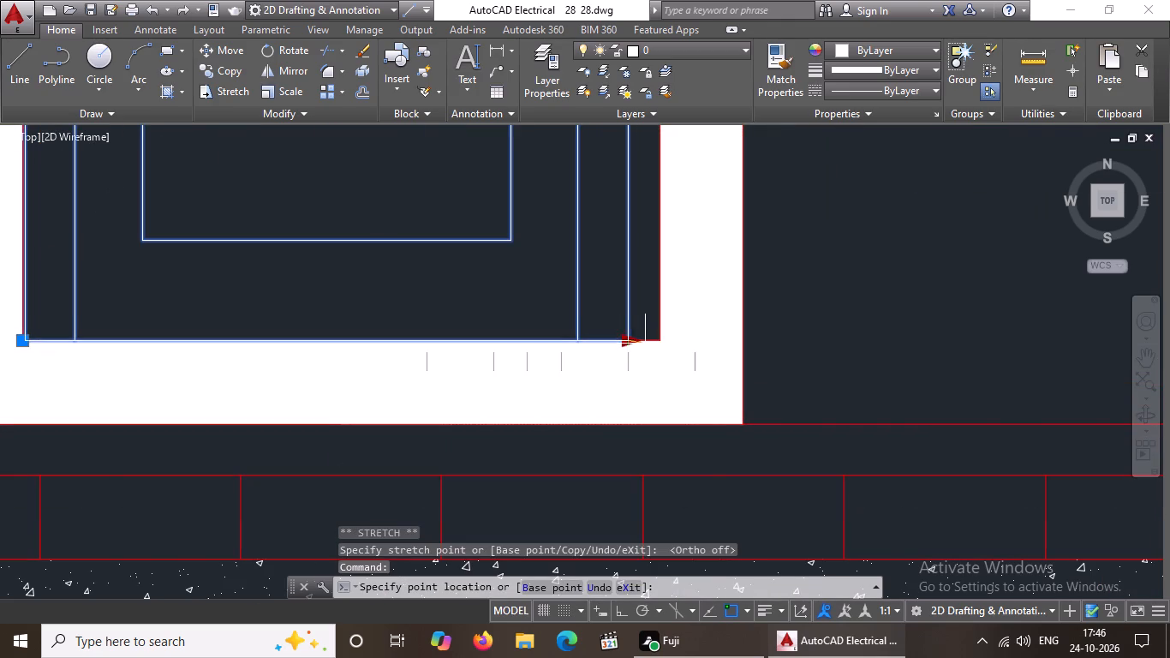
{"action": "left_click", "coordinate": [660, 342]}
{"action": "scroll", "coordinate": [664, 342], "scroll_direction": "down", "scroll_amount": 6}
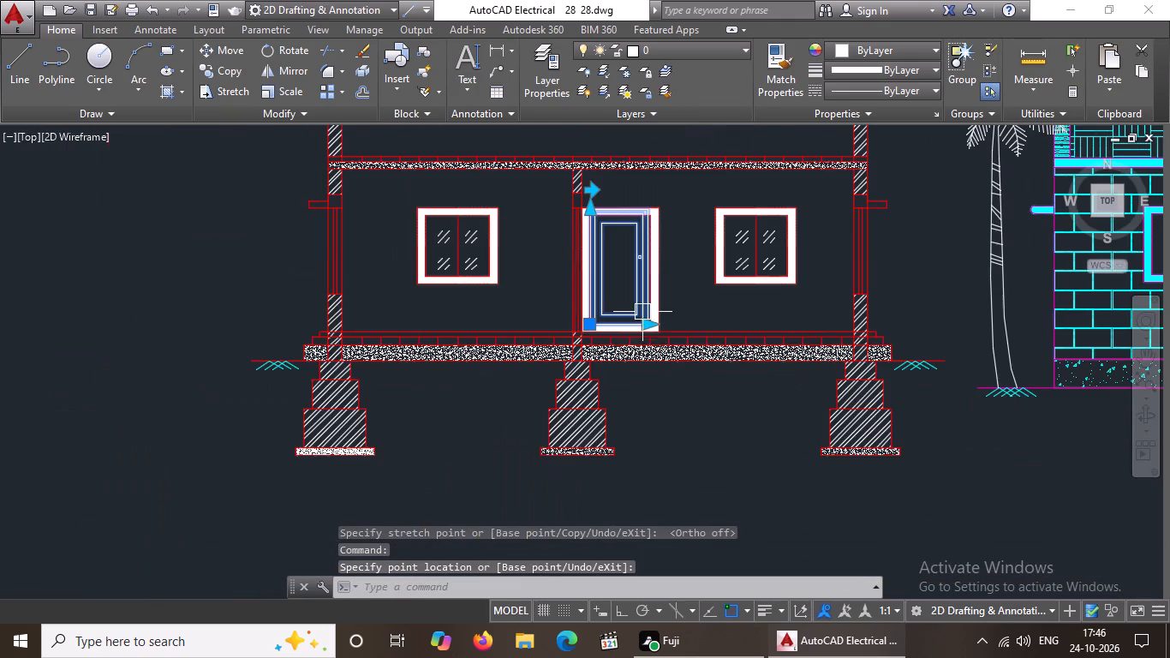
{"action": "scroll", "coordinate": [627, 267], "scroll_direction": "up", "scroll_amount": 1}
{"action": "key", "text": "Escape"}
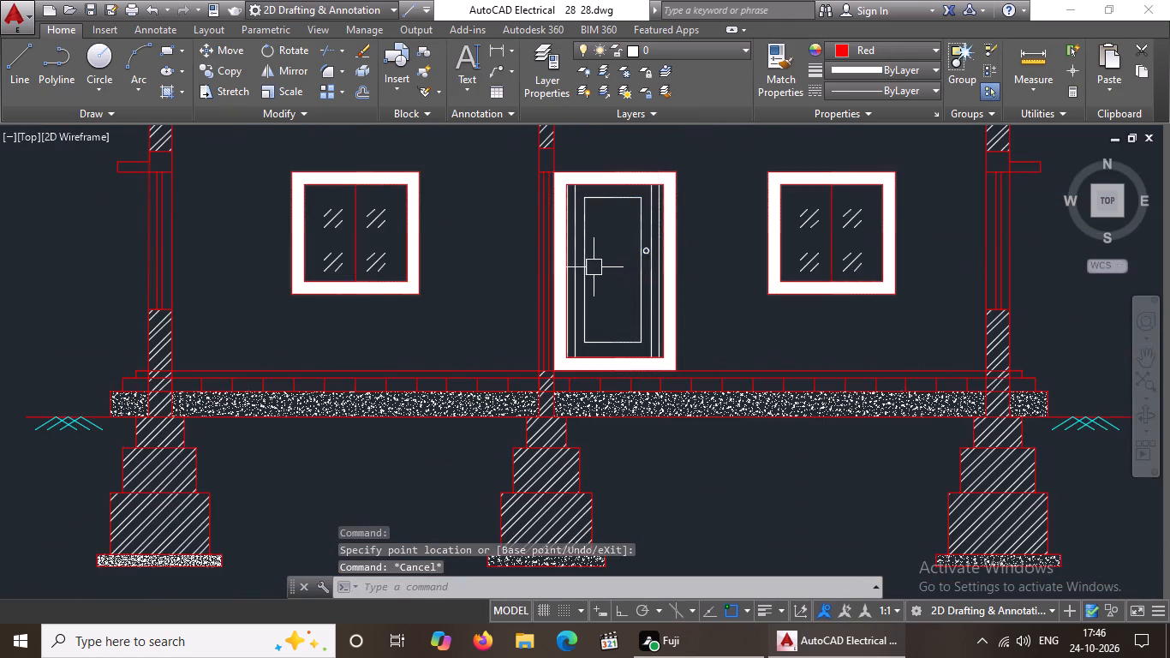
Move the door block out of its frame to the empty space beside the left-room window.
{"action": "left_click", "coordinate": [578, 267]}
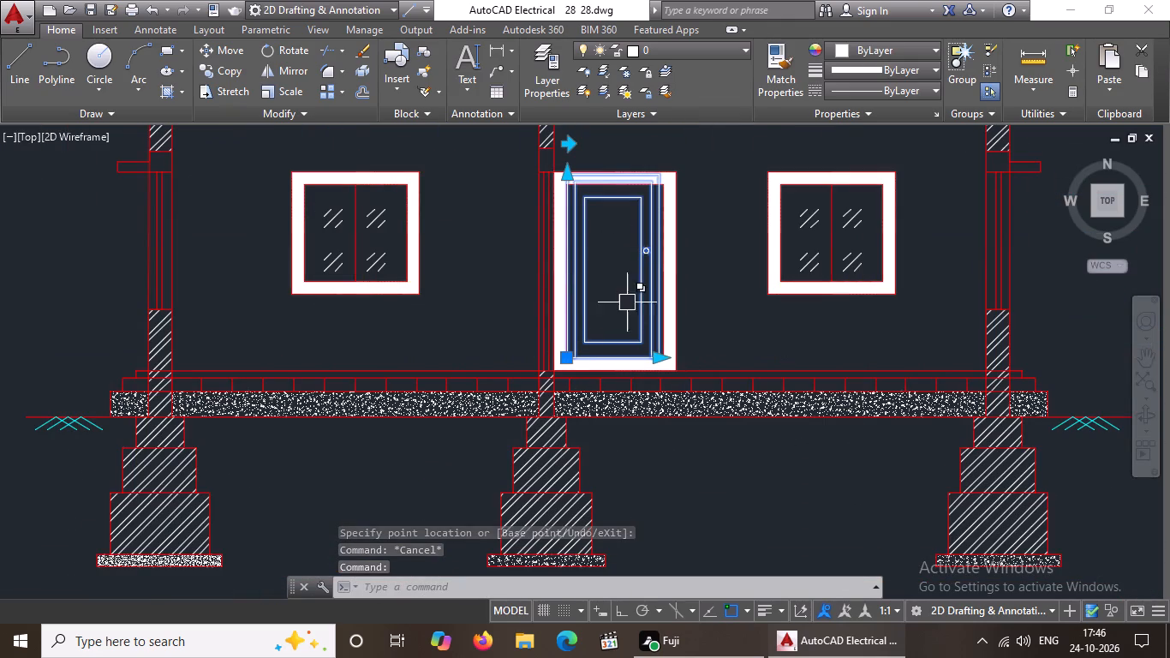
{"action": "middle_click_drag", "start_coordinate": [623, 278], "coordinate": [533, 294]}
{"action": "middle_click_drag", "start_coordinate": [533, 294], "coordinate": [536, 311]}
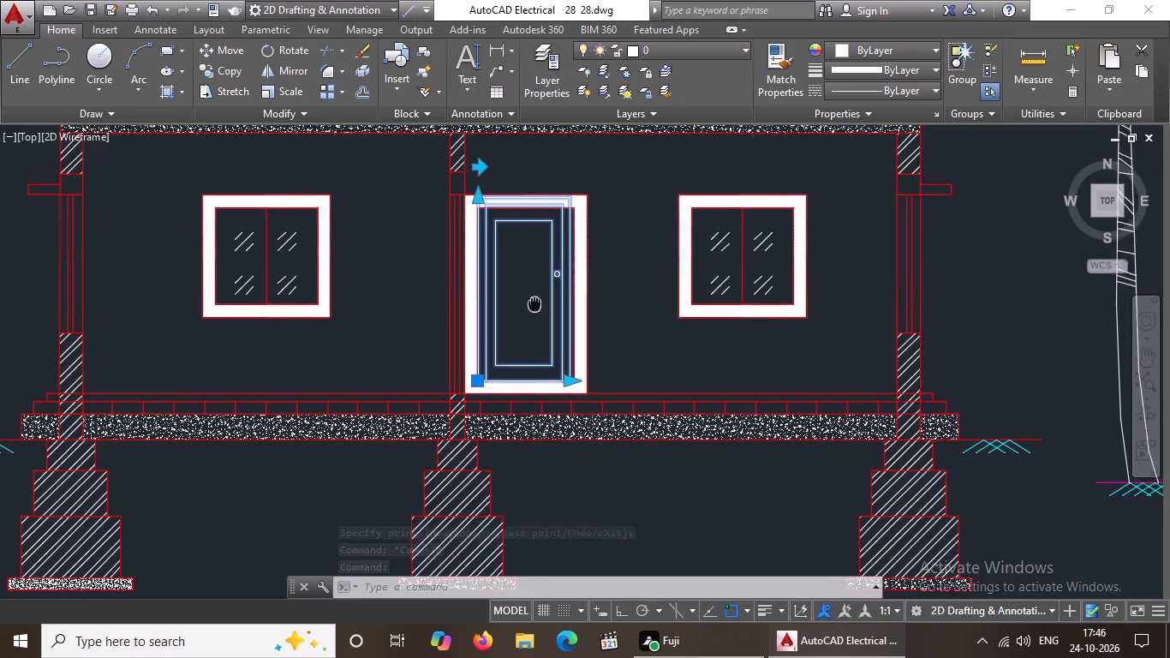
{"action": "middle_click_drag", "start_coordinate": [536, 311], "coordinate": [540, 333]}
{"action": "scroll", "coordinate": [221, 79], "scroll_direction": "up", "scroll_amount": 1}
{"action": "left_click", "coordinate": [215, 48]}
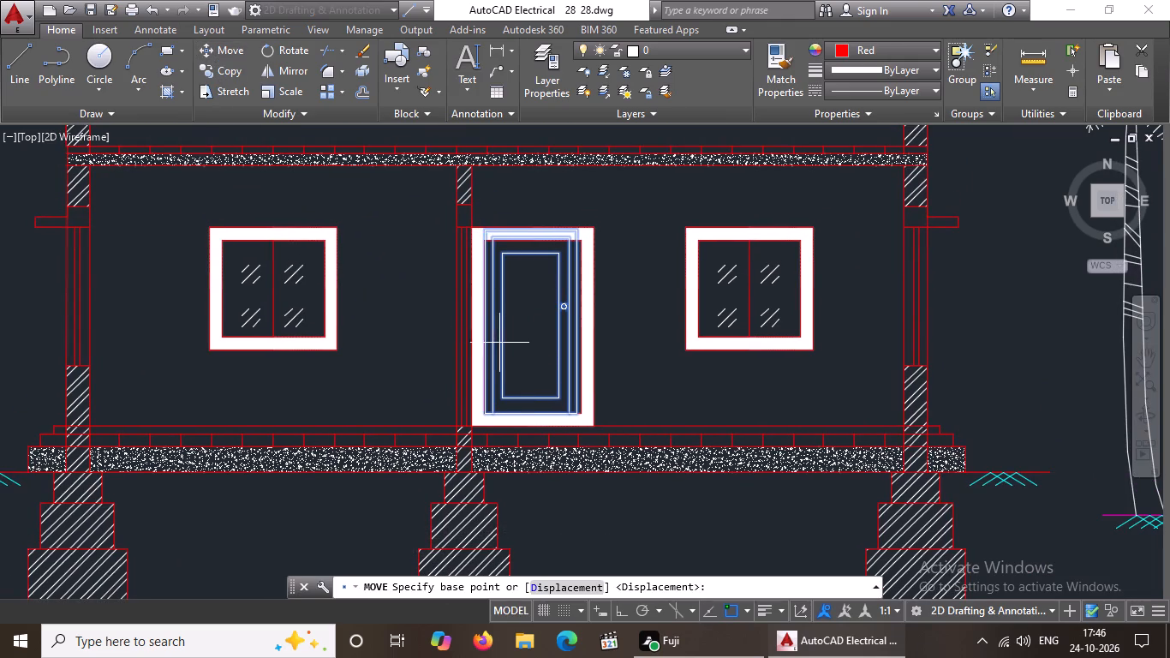
{"action": "left_click", "coordinate": [514, 327]}
{"action": "left_click", "coordinate": [374, 299]}
Widen the door block to the next larger width by stretching its right side outward.
{"action": "left_click", "coordinate": [393, 355]}
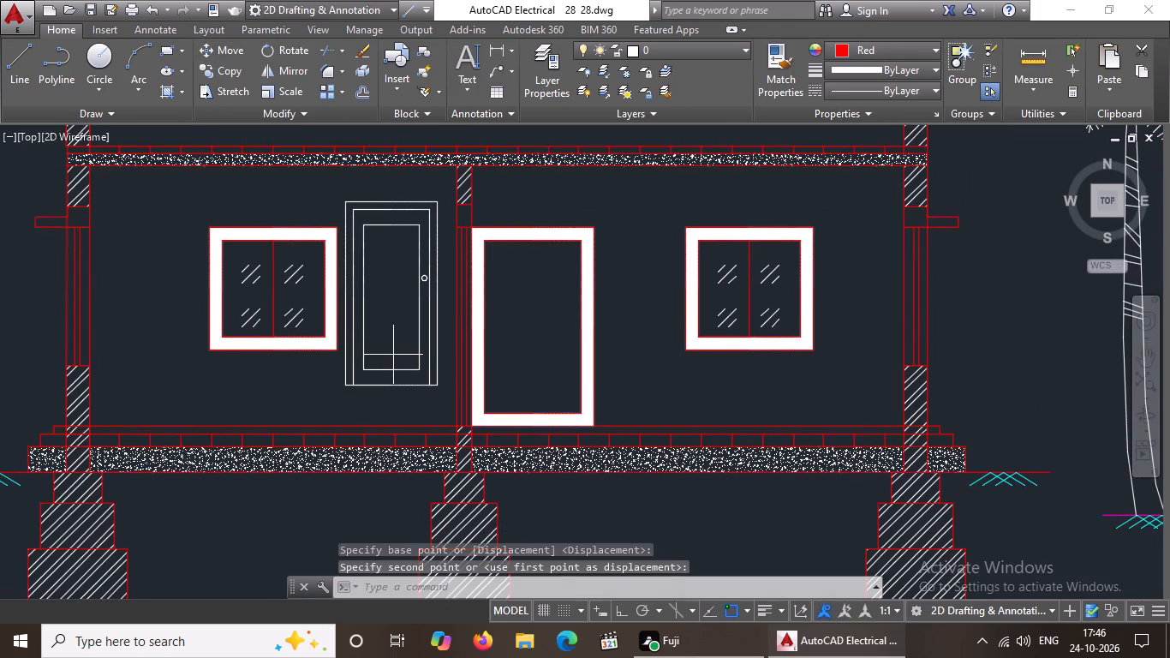
{"action": "left_click", "coordinate": [416, 381]}
{"action": "left_click", "coordinate": [427, 387]}
{"action": "left_click_drag", "start_coordinate": [439, 382], "coordinate": [462, 383]}
{"action": "left_click", "coordinate": [463, 383]}
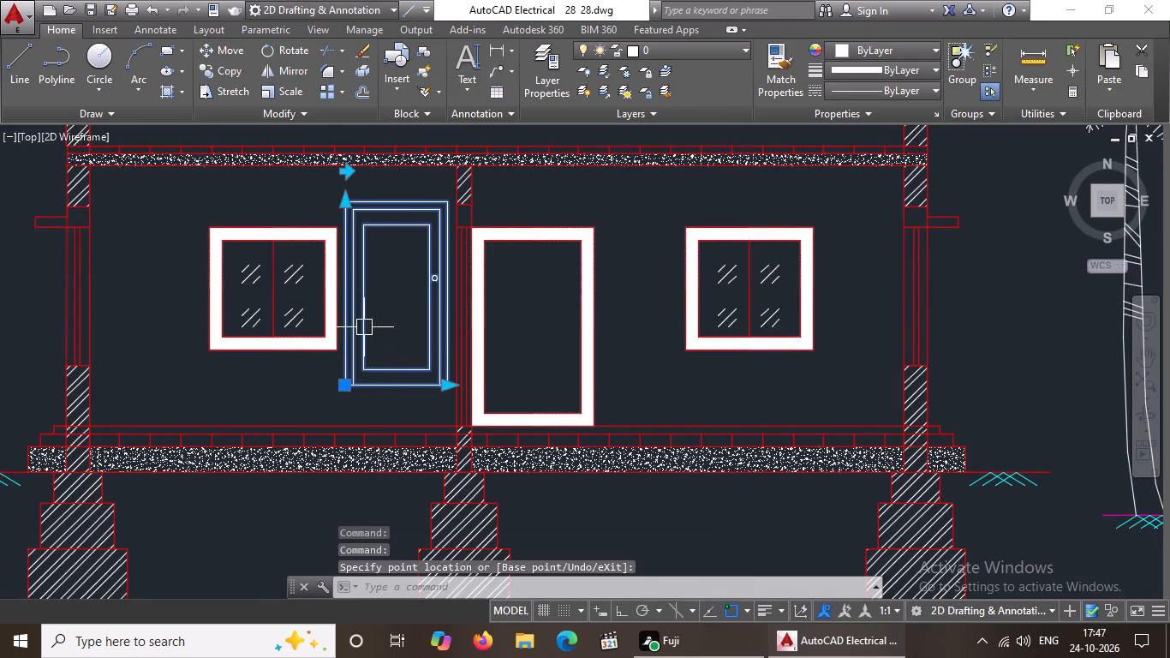
Move the widened door block by its lower-left corner back into the section's door frame, overlapping the solid-filled border.
{"action": "left_click", "coordinate": [208, 50]}
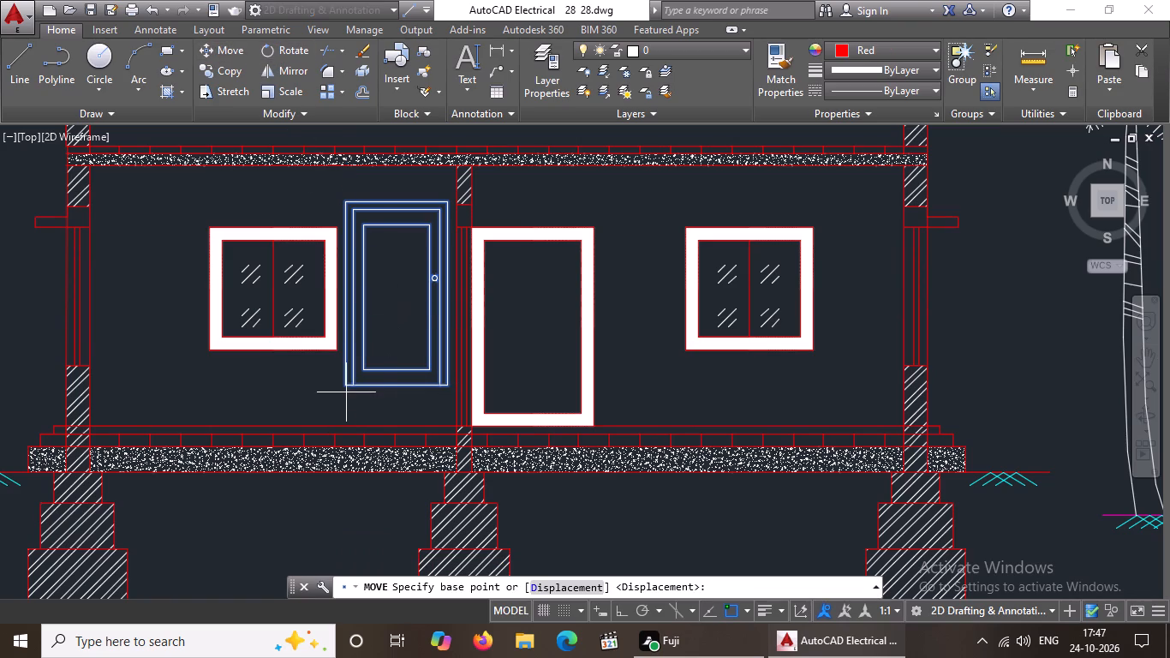
{"action": "left_click", "coordinate": [345, 384]}
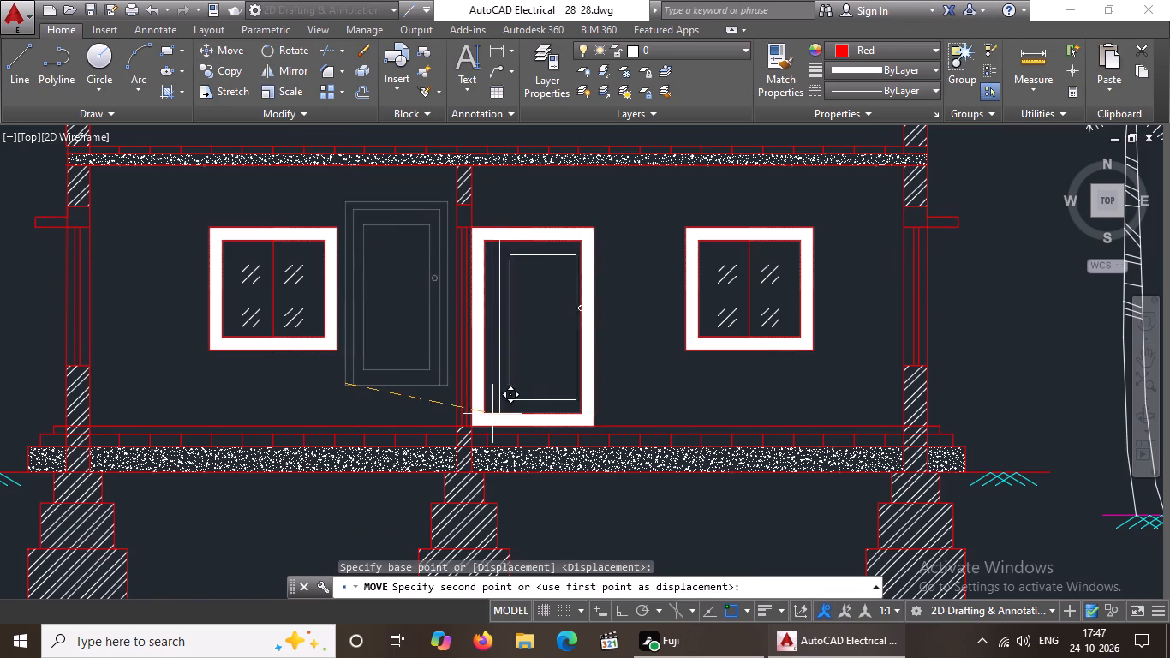
{"action": "scroll", "coordinate": [469, 409], "scroll_direction": "up", "scroll_amount": 2}
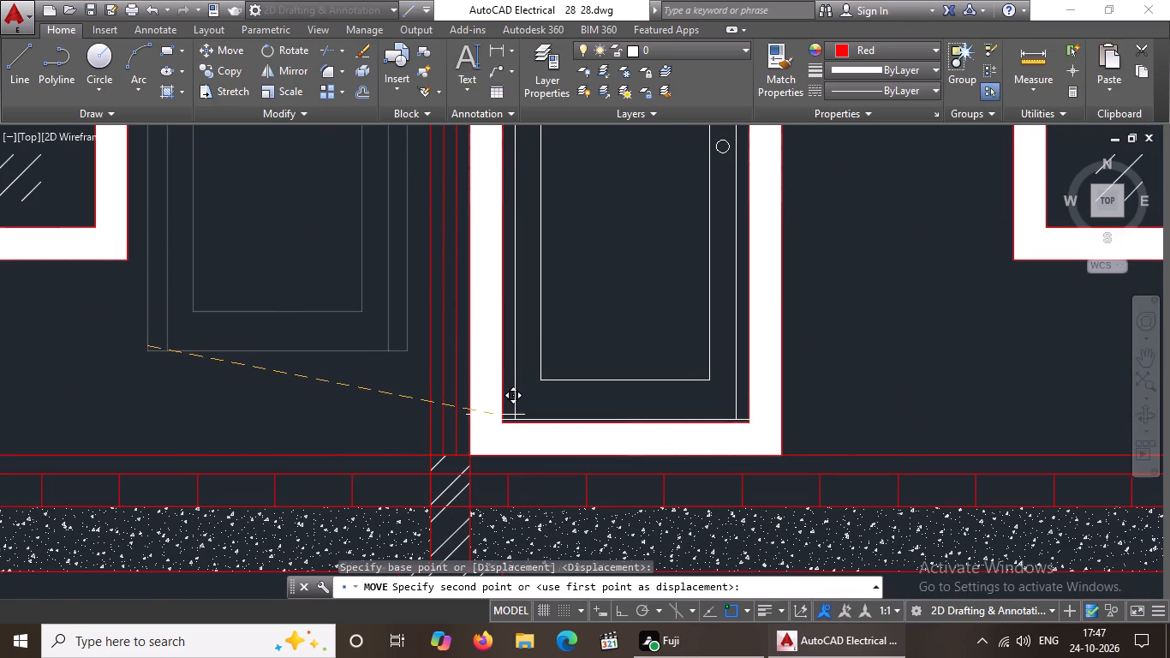
{"action": "left_click", "coordinate": [495, 418]}
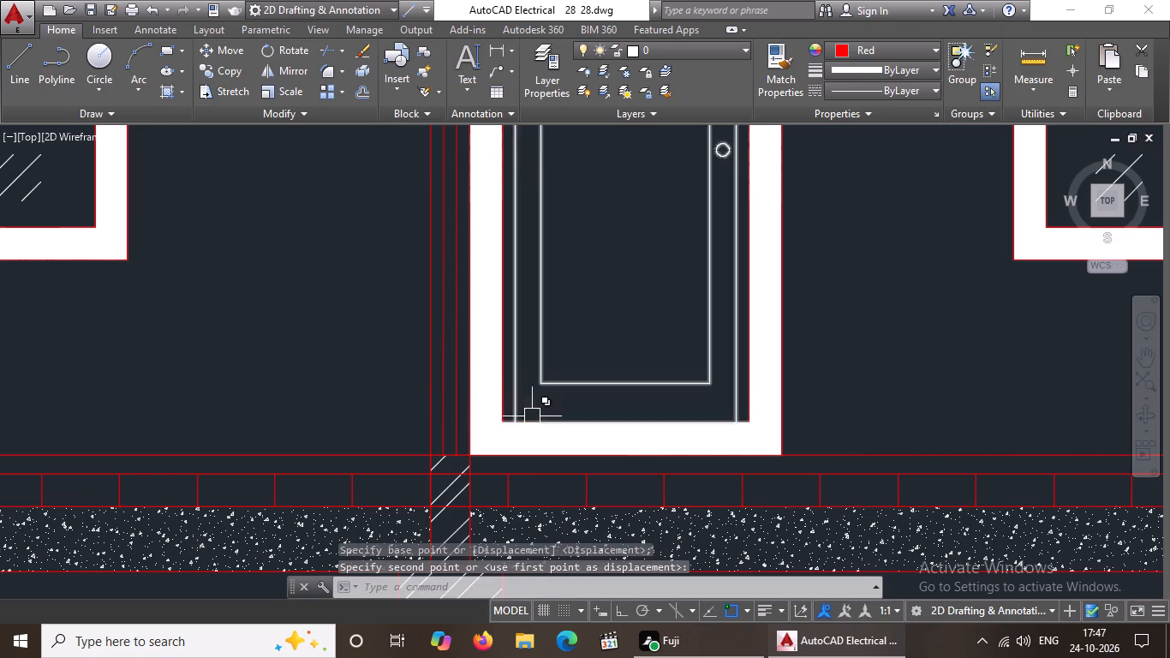
Place a multileader with its arrowhead at the upper-left corner of the left footing's base strip and its landing just up and outward.
{"action": "scroll", "coordinate": [532, 416], "scroll_direction": "down", "scroll_amount": 3}
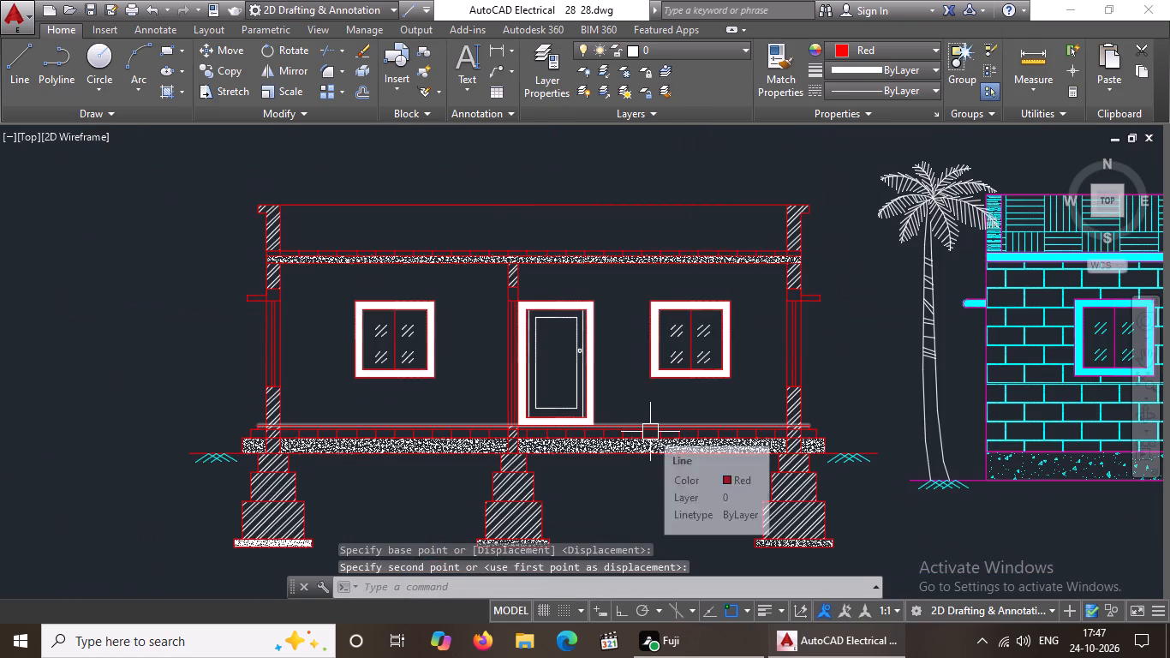
{"action": "middle_click_drag", "start_coordinate": [634, 428], "coordinate": [512, 422]}
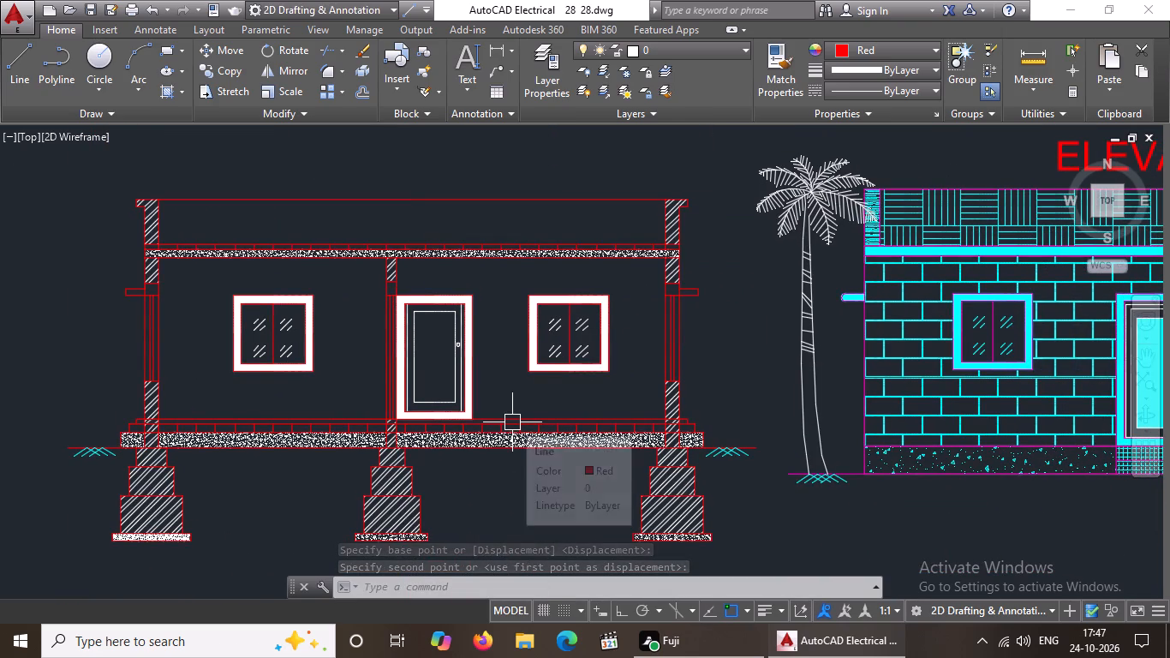
{"action": "scroll", "coordinate": [474, 446], "scroll_direction": "down", "scroll_amount": 2}
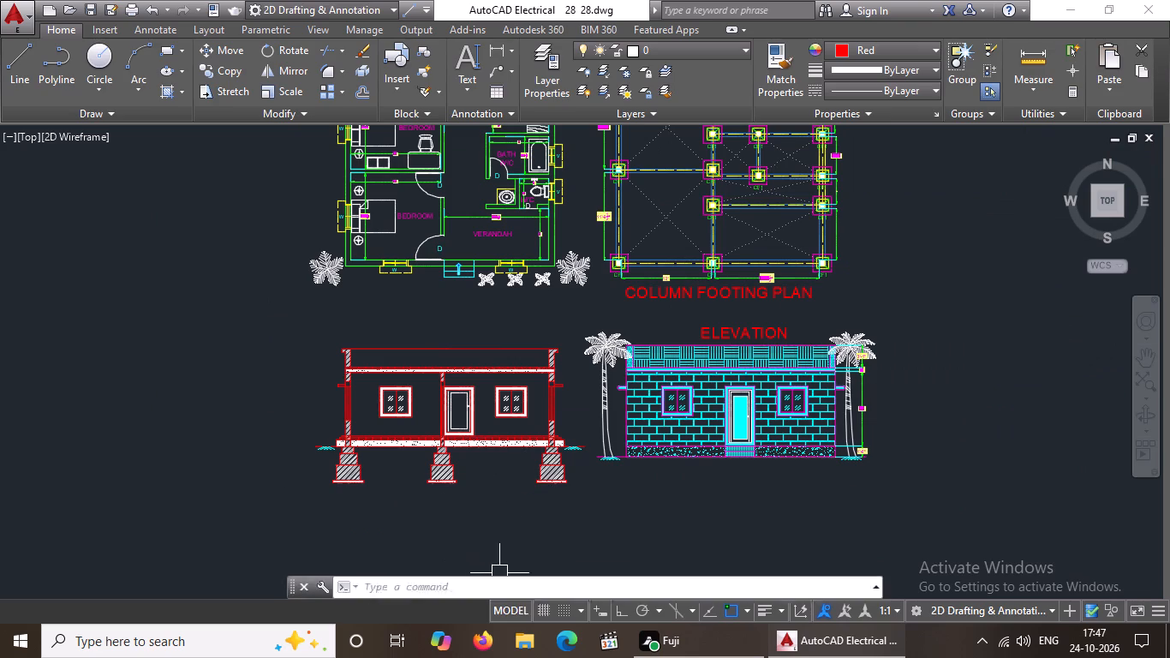
{"action": "scroll", "coordinate": [543, 559], "scroll_direction": "up", "scroll_amount": 2}
{"action": "scroll", "coordinate": [518, 515], "scroll_direction": "down", "scroll_amount": 2}
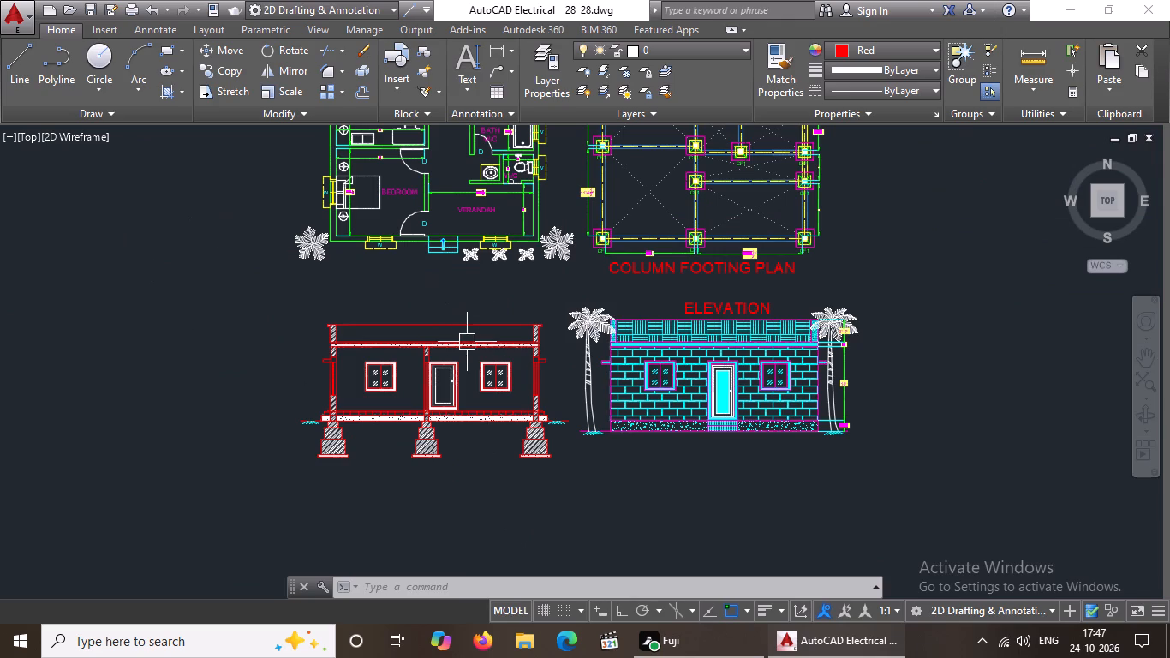
{"action": "scroll", "coordinate": [556, 404], "scroll_direction": "up", "scroll_amount": 2}
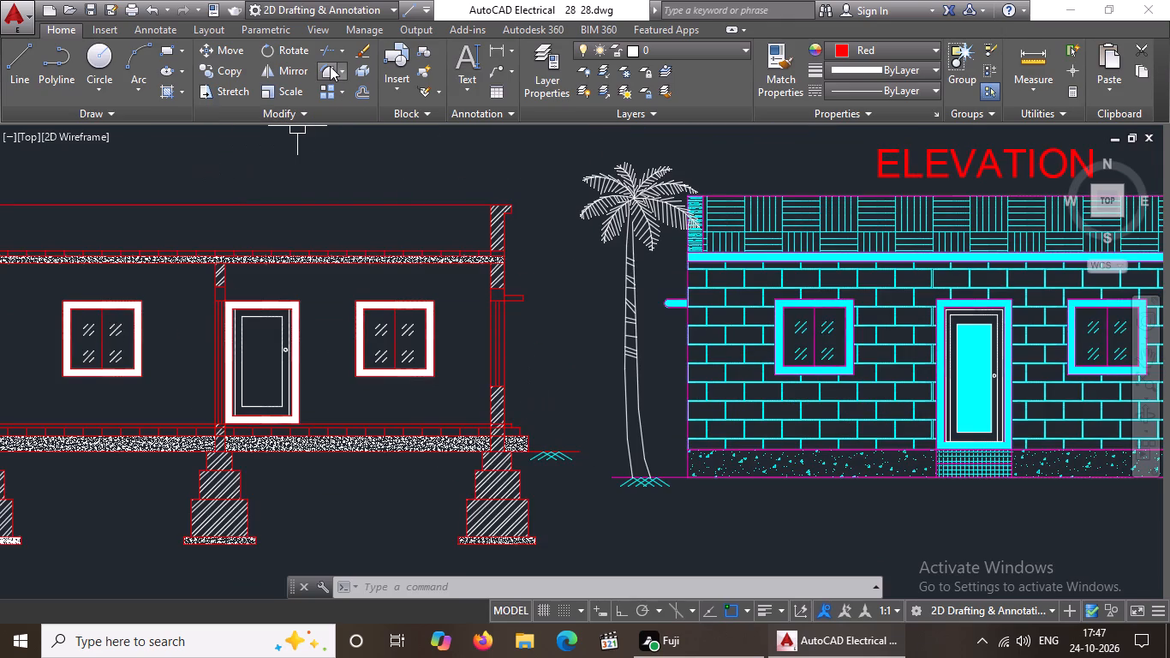
{"action": "left_click", "coordinate": [496, 68]}
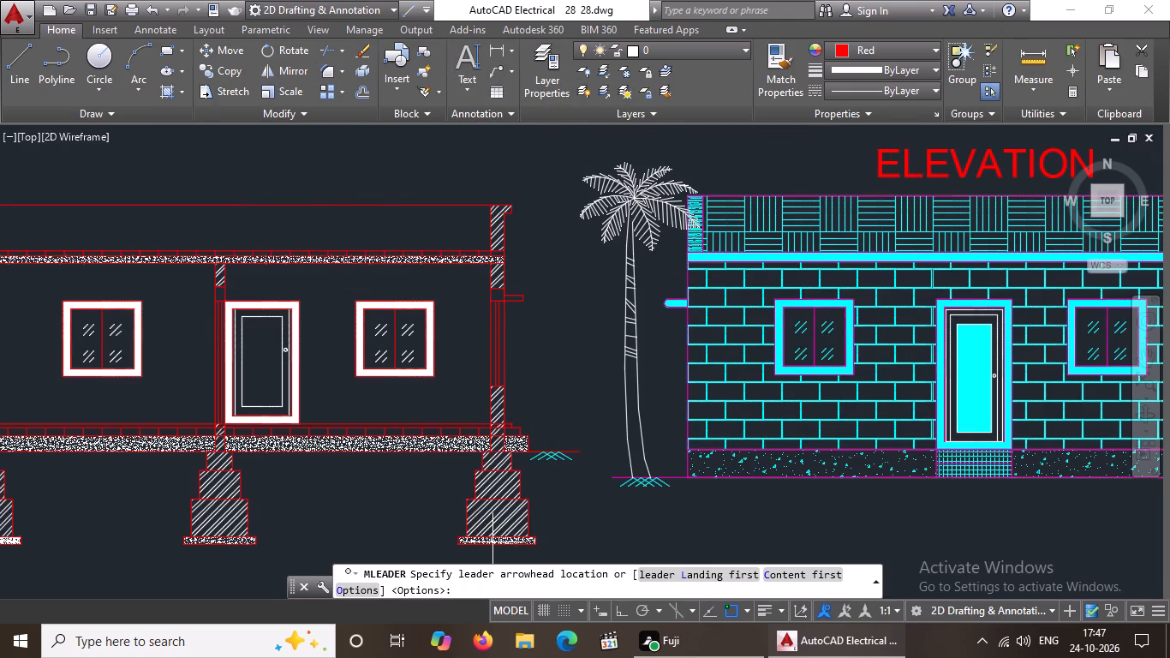
{"action": "scroll", "coordinate": [492, 543], "scroll_direction": "down", "scroll_amount": 2}
{"action": "scroll", "coordinate": [284, 545], "scroll_direction": "up", "scroll_amount": 2}
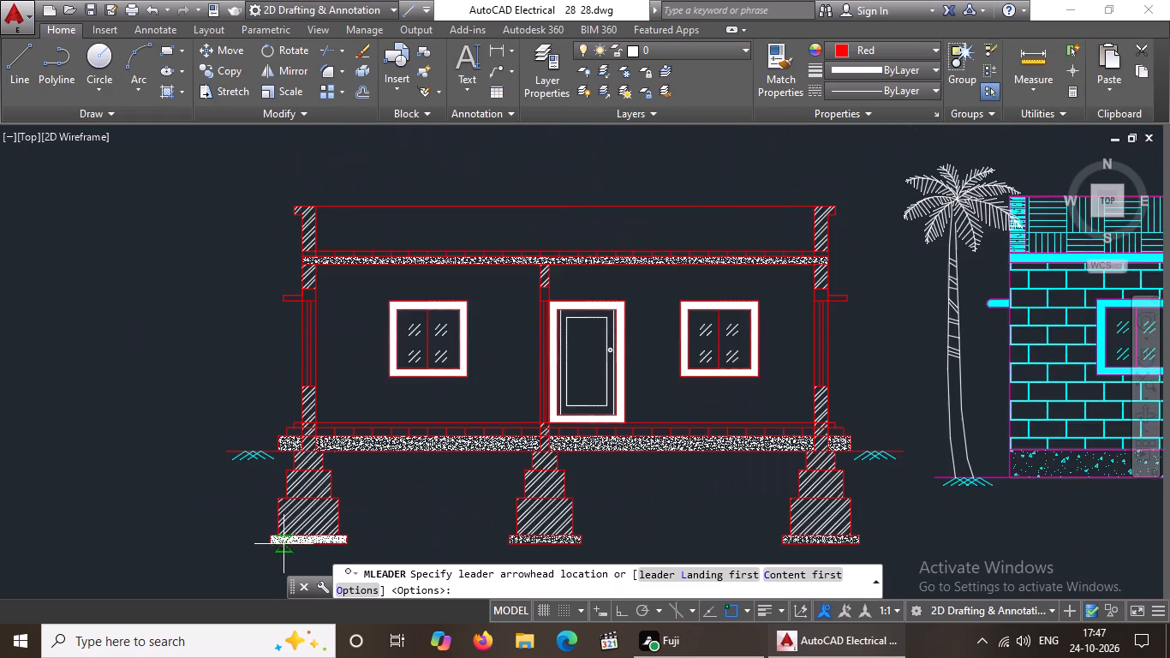
{"action": "scroll", "coordinate": [267, 541], "scroll_direction": "up", "scroll_amount": 2}
{"action": "left_click", "coordinate": [273, 531]}
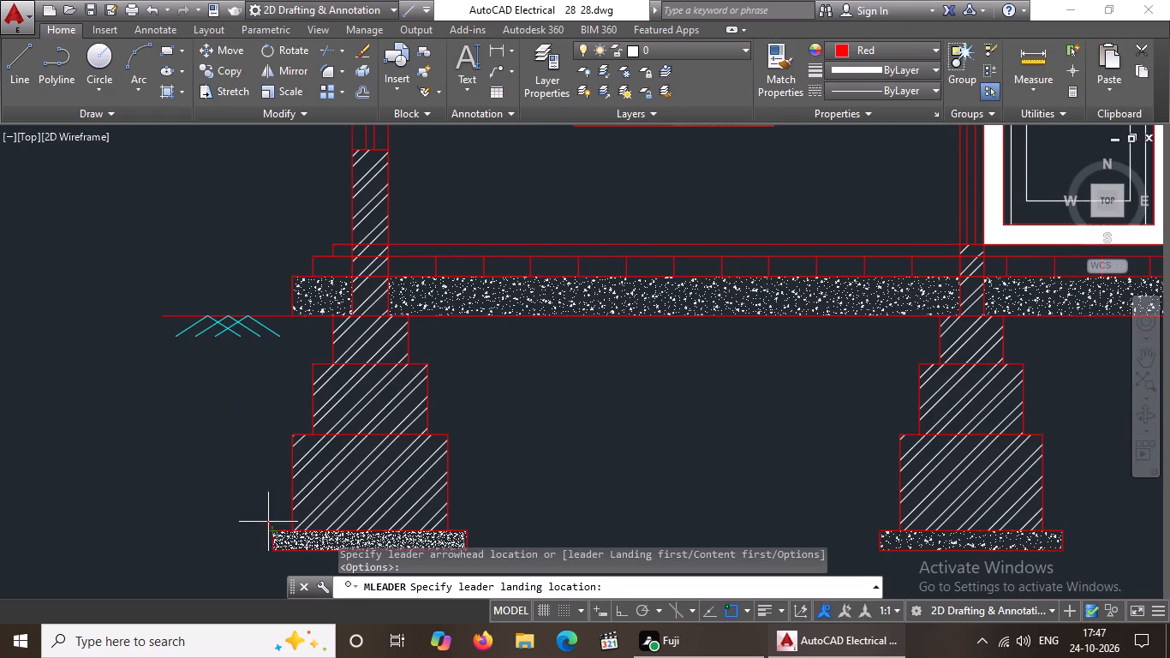
{"action": "left_click", "coordinate": [262, 511]}
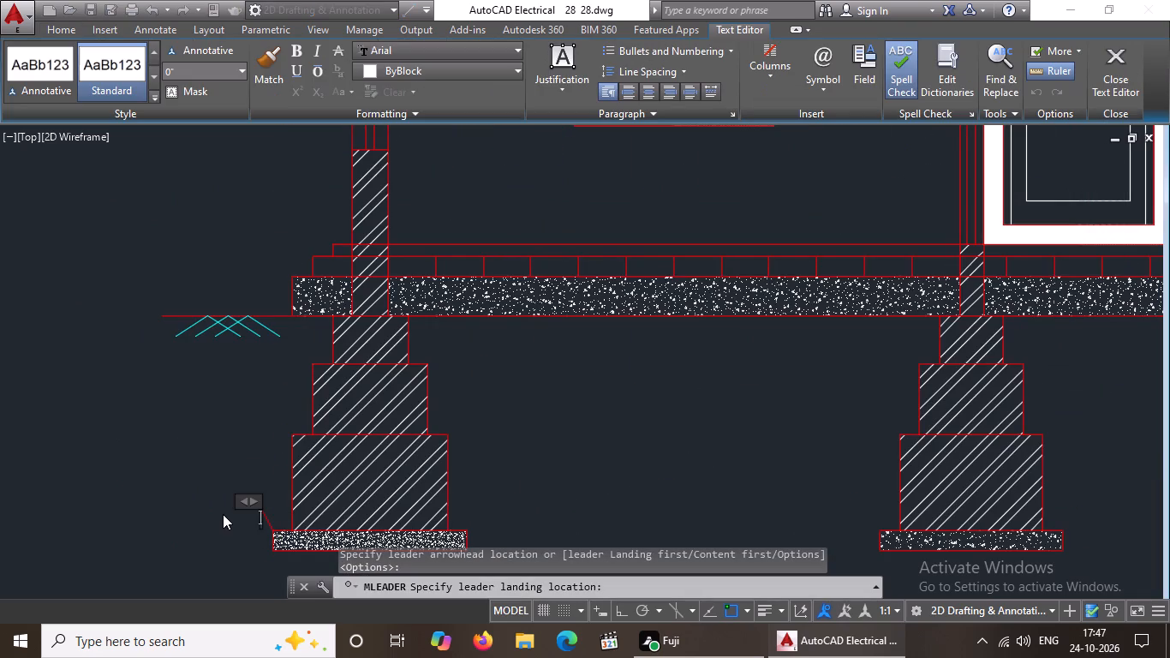
Set the leader's text colour to white 255,255,255 and enter the label BASE CONCRETE.
{"action": "left_click", "coordinate": [408, 72]}
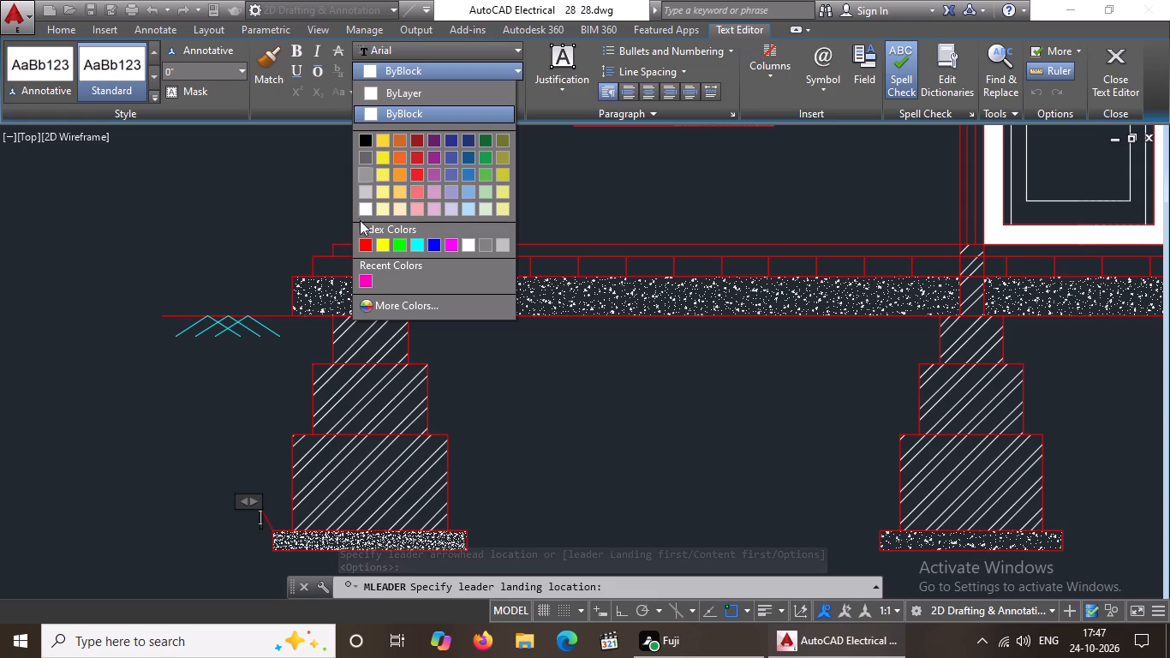
{"action": "left_click", "coordinate": [363, 206]}
{"action": "scroll", "coordinate": [247, 524], "scroll_direction": "down", "scroll_amount": 1}
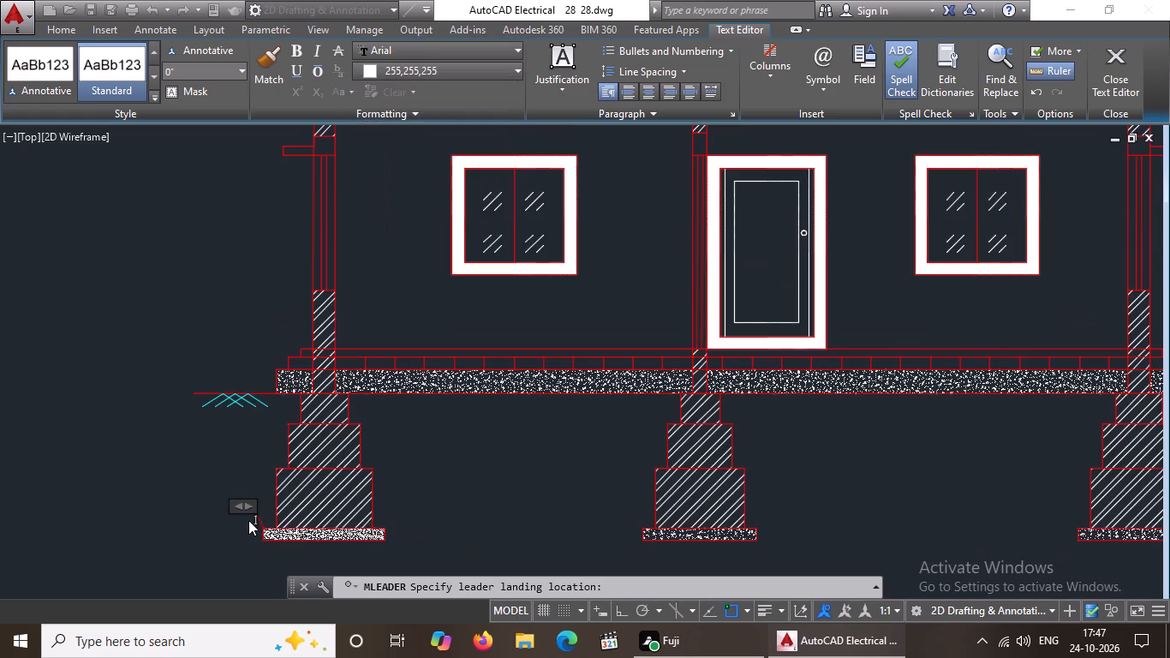
{"action": "scroll", "coordinate": [263, 523], "scroll_direction": "up", "scroll_amount": 3}
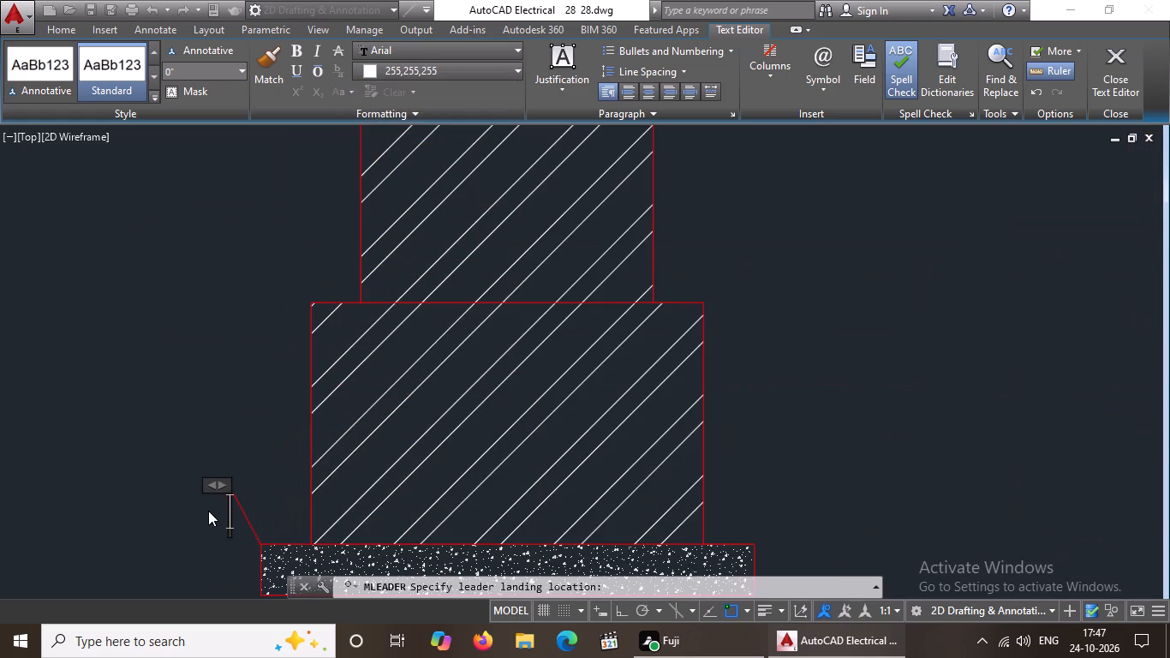
{"action": "type", "text": "NN"}
{"action": "key", "text": "BackSpace"}
{"action": "key", "text": "BackSpace"}
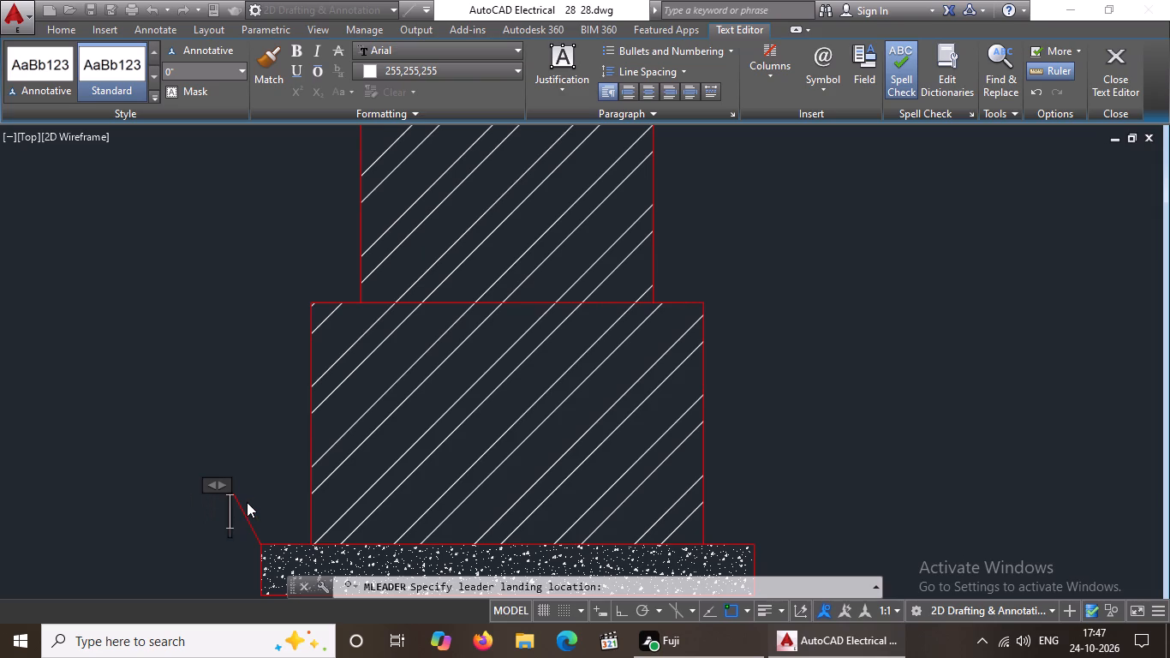
{"action": "key", "text": "b"}
{"action": "type", "text": "ASE"}
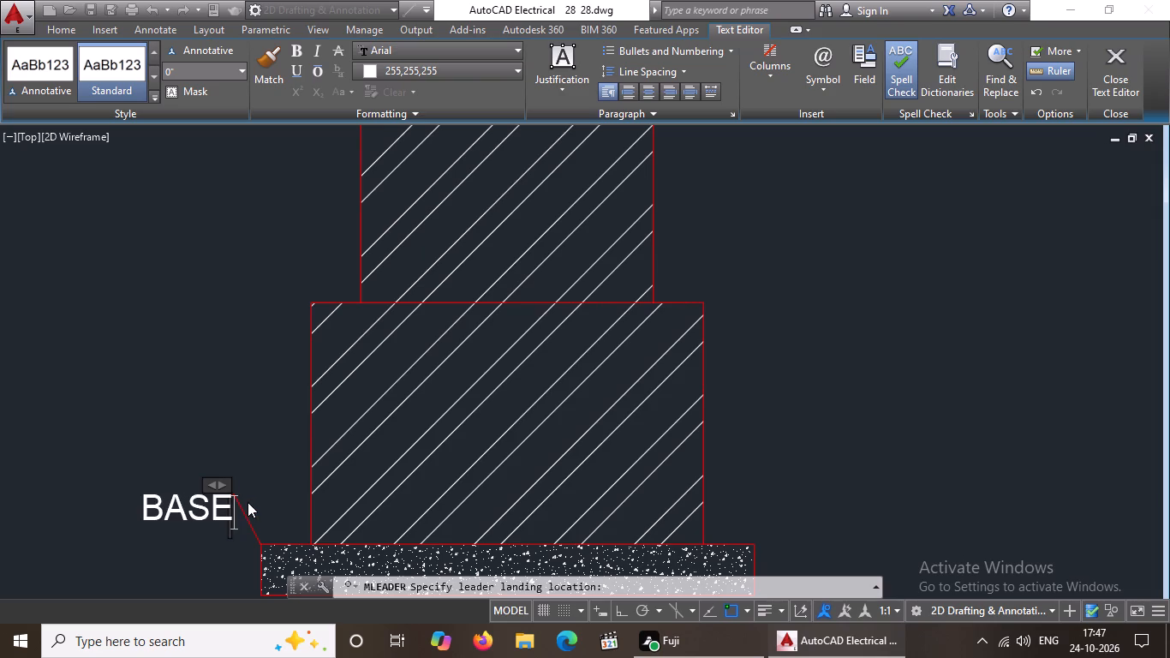
{"action": "key", "text": "space"}
{"action": "type", "text": "CONCRETE"}
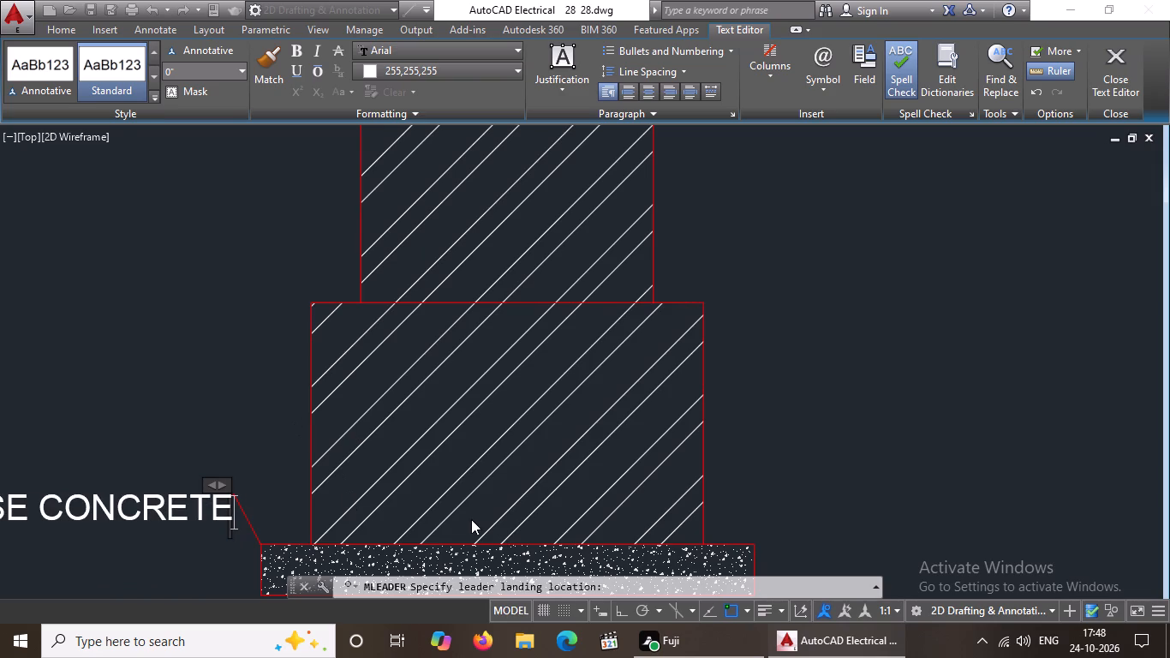
{"action": "scroll", "coordinate": [388, 482], "scroll_direction": "down", "scroll_amount": 3}
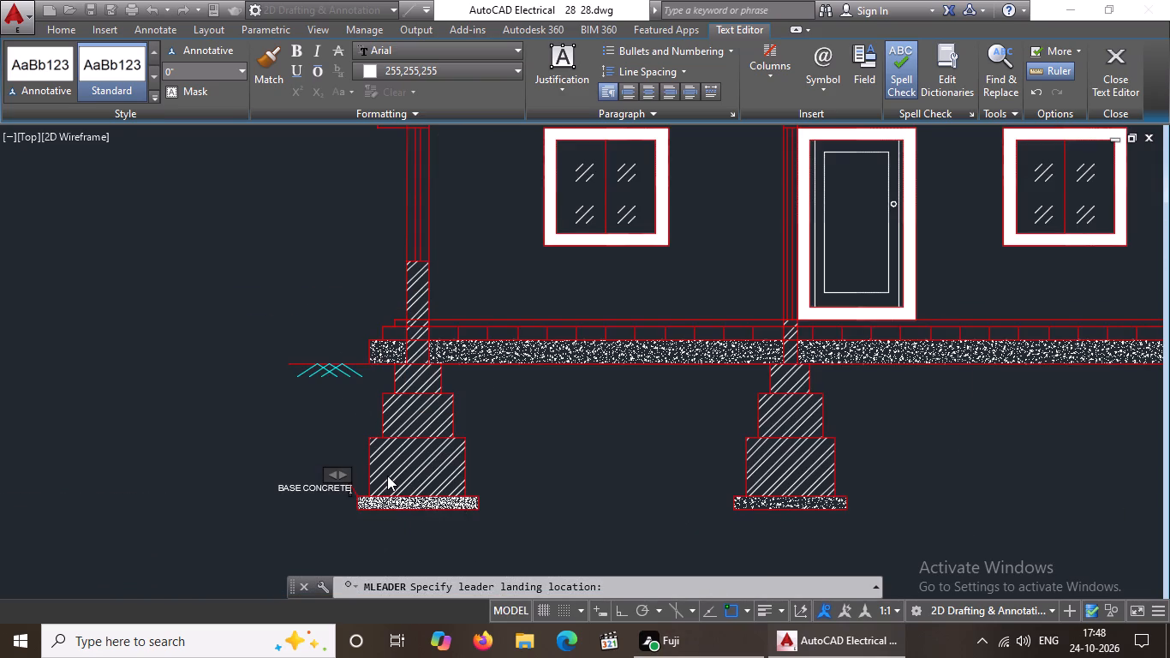
{"action": "key", "text": "Escape"}
{"action": "left_click", "coordinate": [597, 321]}
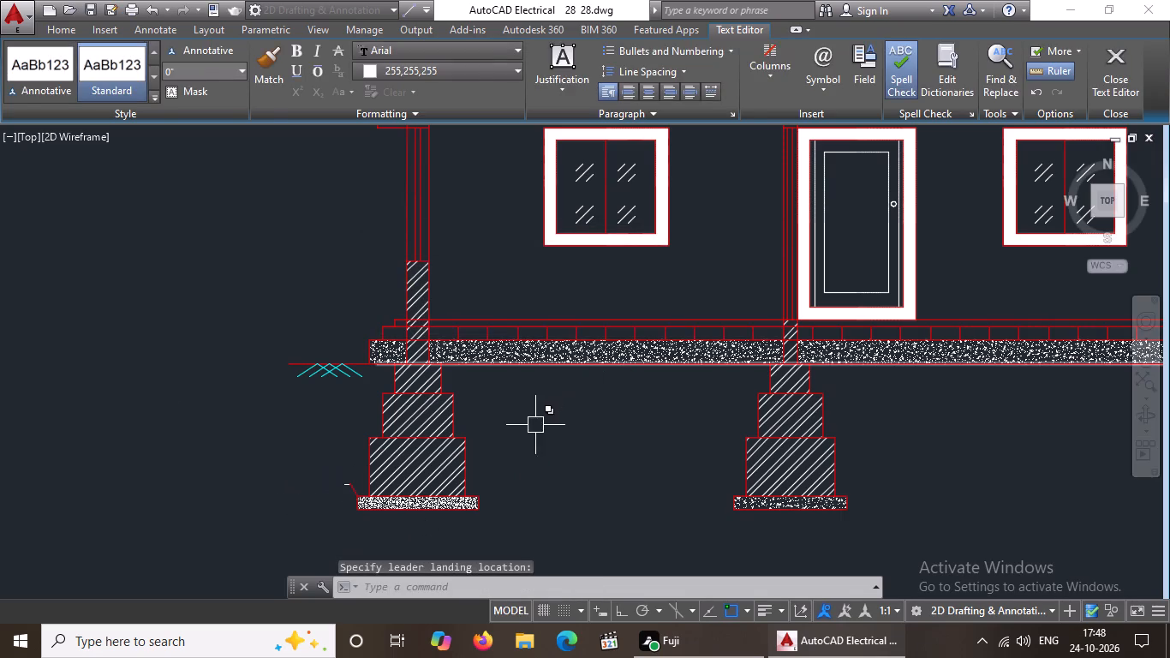
Set the arrowhead size of the left footing's base strip multileader to 5".
{"action": "scroll", "coordinate": [338, 491], "scroll_direction": "up", "scroll_amount": 3}
{"action": "left_click_drag", "start_coordinate": [329, 445], "coordinate": [339, 449]}
{"action": "left_click", "coordinate": [394, 490]}
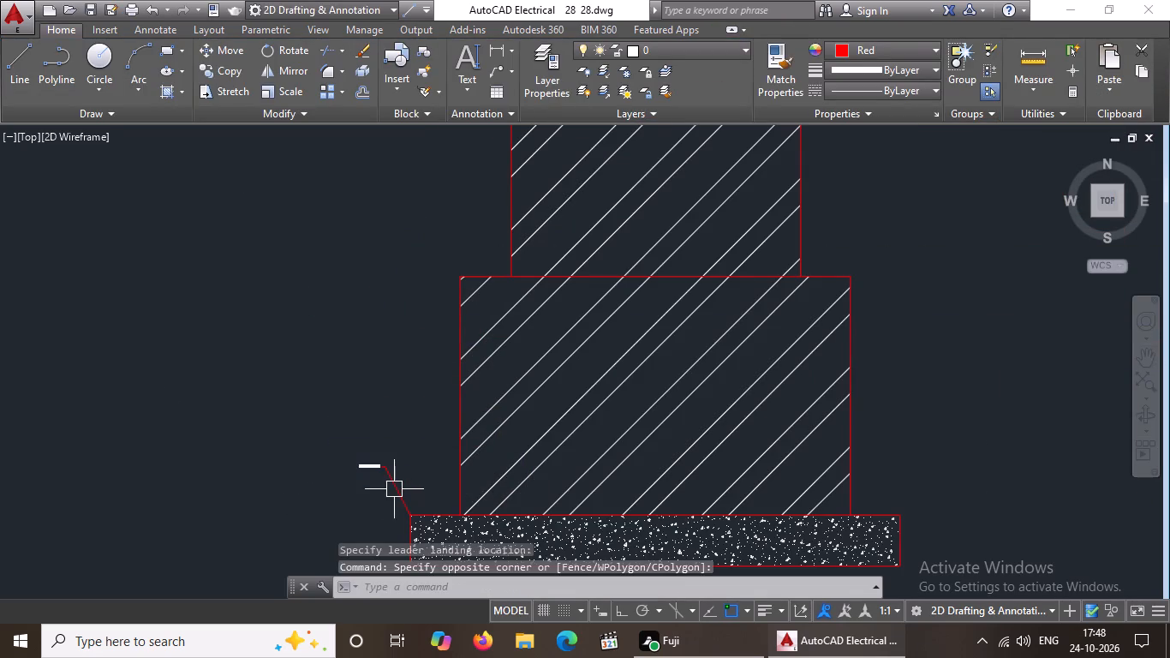
{"action": "left_click", "coordinate": [350, 462]}
{"action": "left_click", "coordinate": [406, 483]}
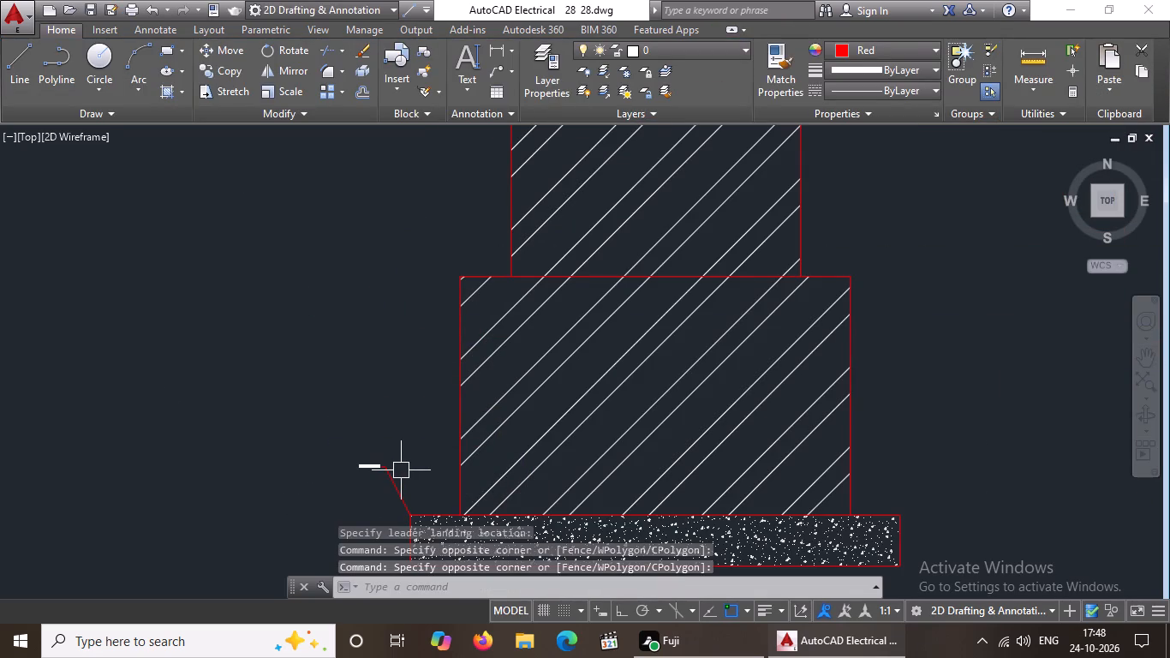
{"action": "right_click", "coordinate": [401, 470]}
{"action": "left_click", "coordinate": [372, 470]}
{"action": "left_click", "coordinate": [371, 459]}
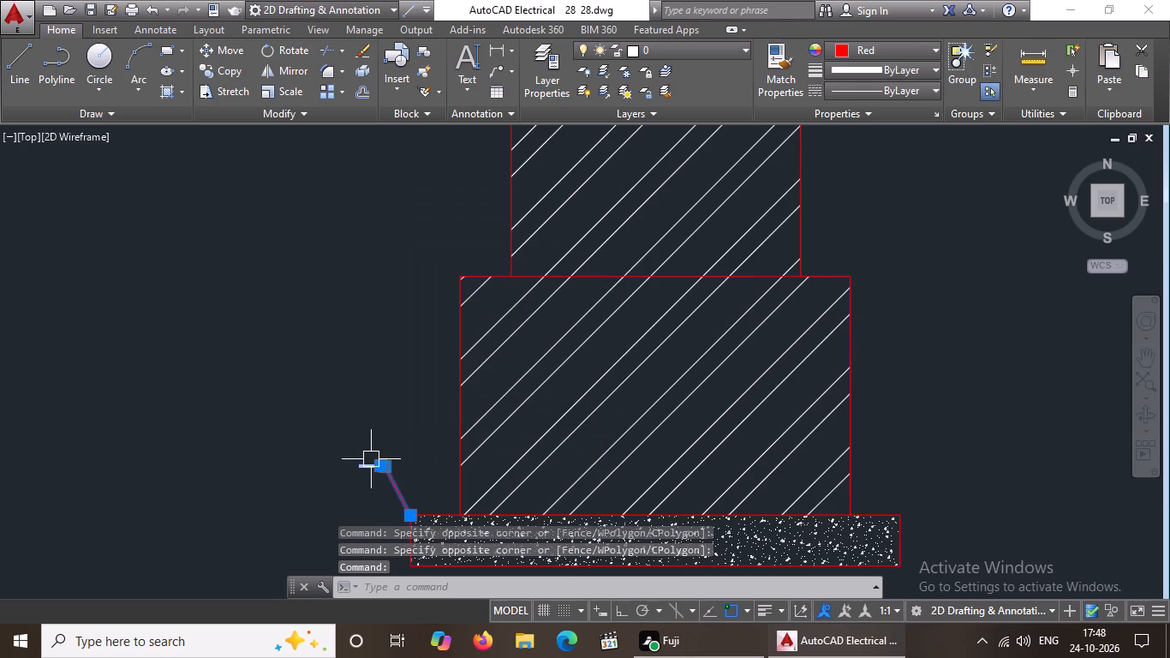
{"action": "right_click", "coordinate": [374, 459]}
{"action": "left_click", "coordinate": [427, 592]}
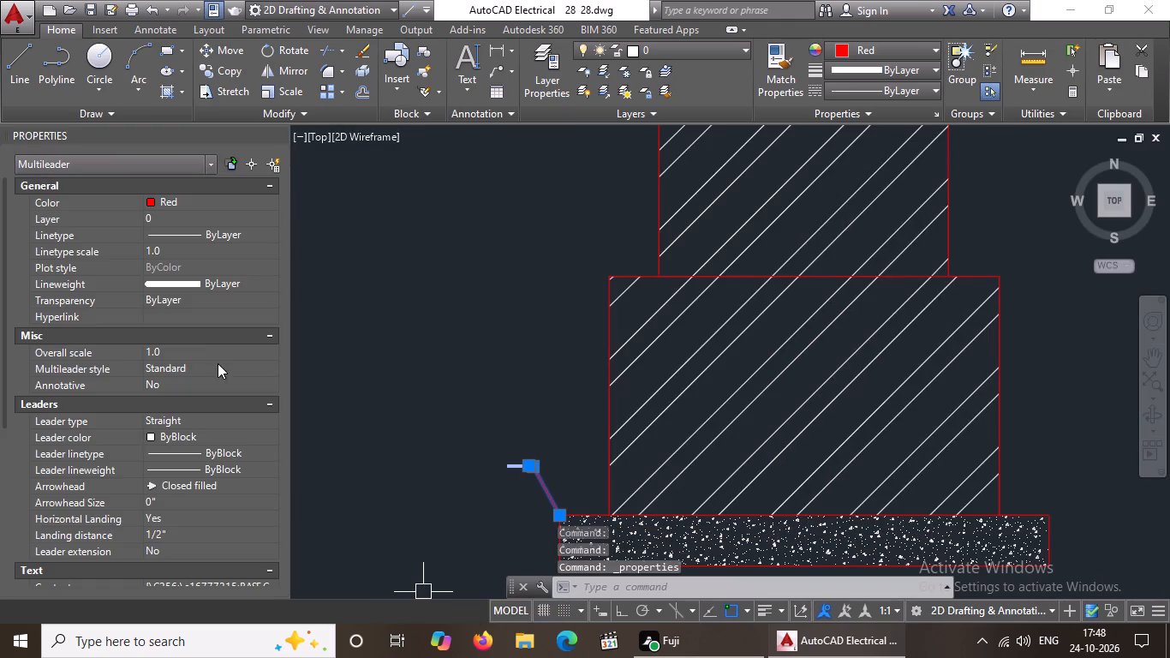
{"action": "left_click", "coordinate": [175, 502]}
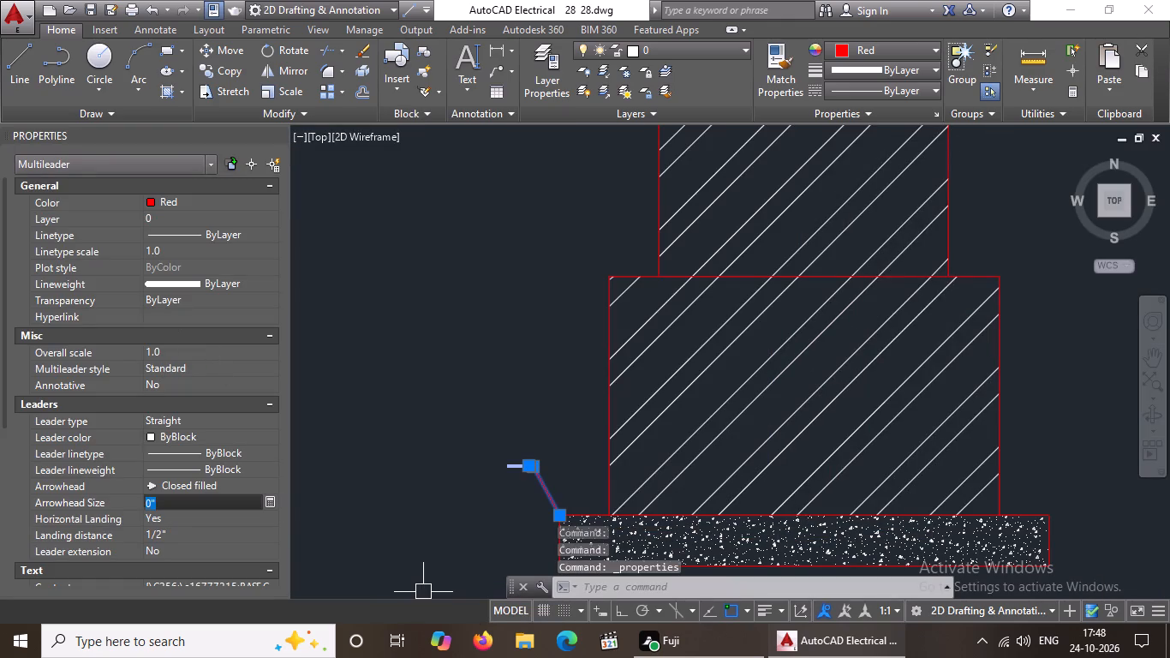
{"action": "key", "text": "BackSpace"}
{"action": "key", "text": "BackSpace"}
{"action": "type", "text": "5\""}
{"action": "key", "text": "Return"}
Set the multileader's text height to 5" and deselect it.
{"action": "scroll", "coordinate": [171, 431], "scroll_direction": "down", "scroll_amount": 3}
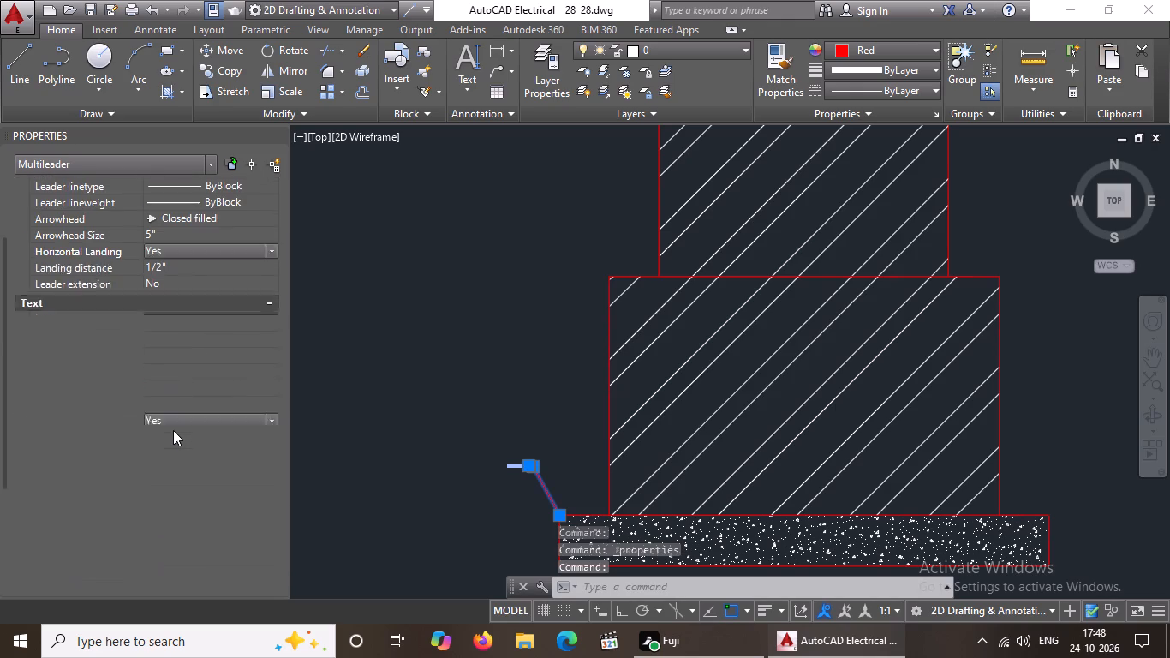
{"action": "left_click", "coordinate": [164, 402]}
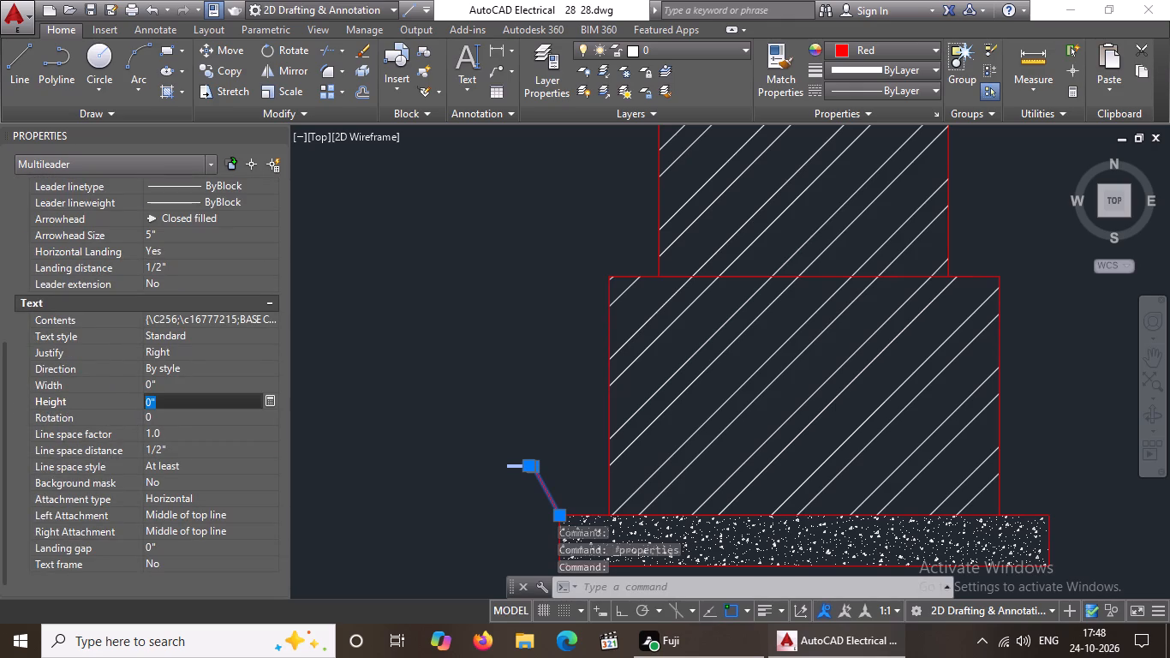
{"action": "key", "text": "BackSpace"}
{"action": "key", "text": "BackSpace"}
{"action": "type", "text": "5\""}
{"action": "key", "text": "Return"}
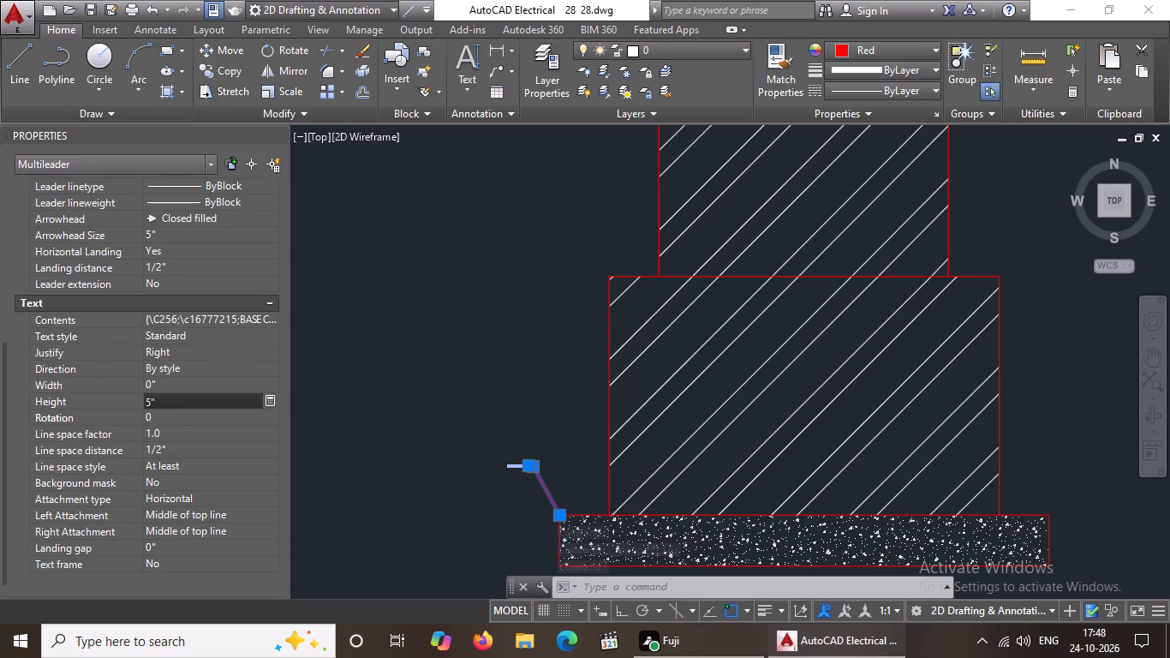
{"action": "scroll", "coordinate": [360, 405], "scroll_direction": "down", "scroll_amount": 4}
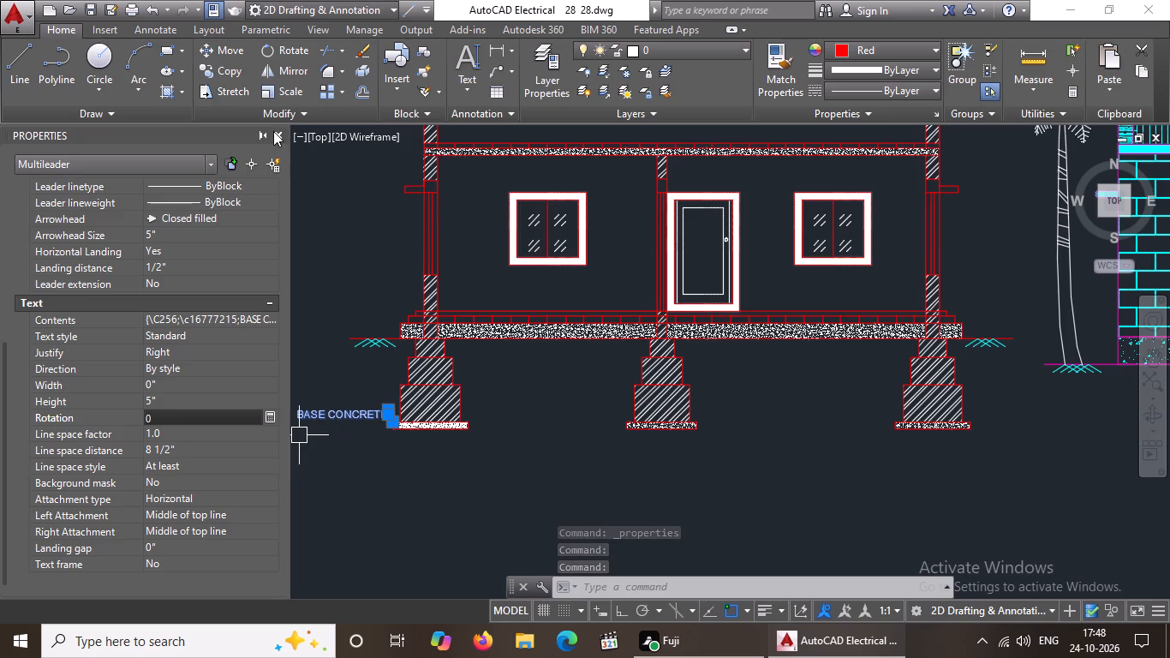
{"action": "key", "text": "Escape"}
Change the BASE CONCRETE multileader's object colour to white 255,255,255 and close its properties.
{"action": "scroll", "coordinate": [372, 439], "scroll_direction": "up", "scroll_amount": 3}
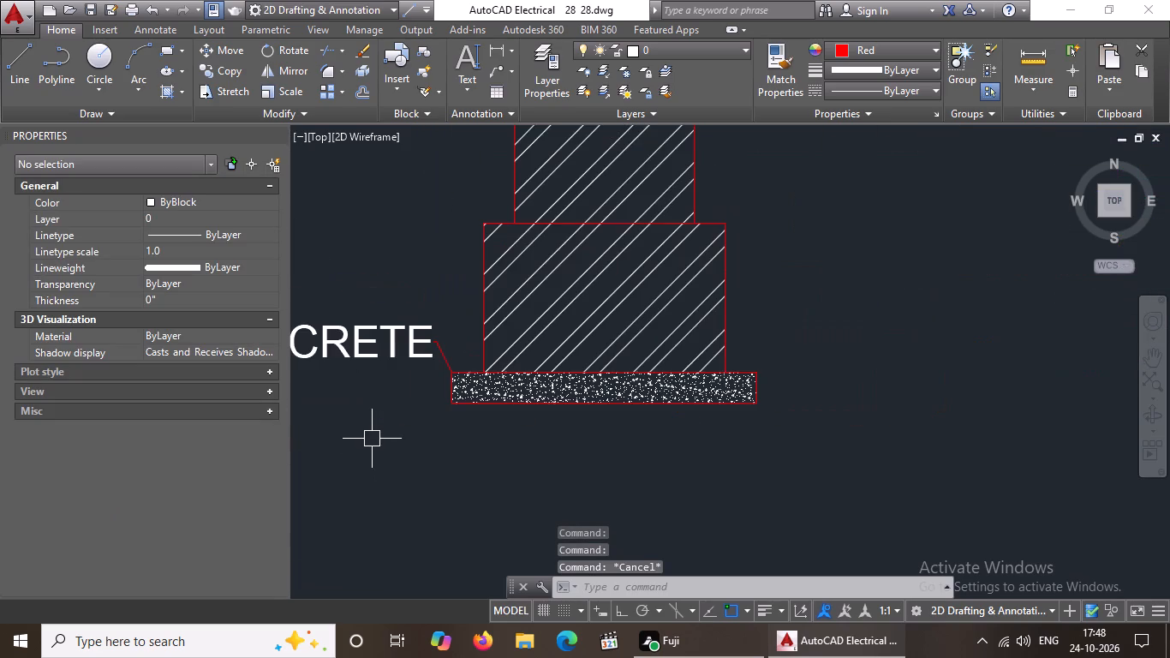
{"action": "scroll", "coordinate": [448, 350], "scroll_direction": "up", "scroll_amount": 2}
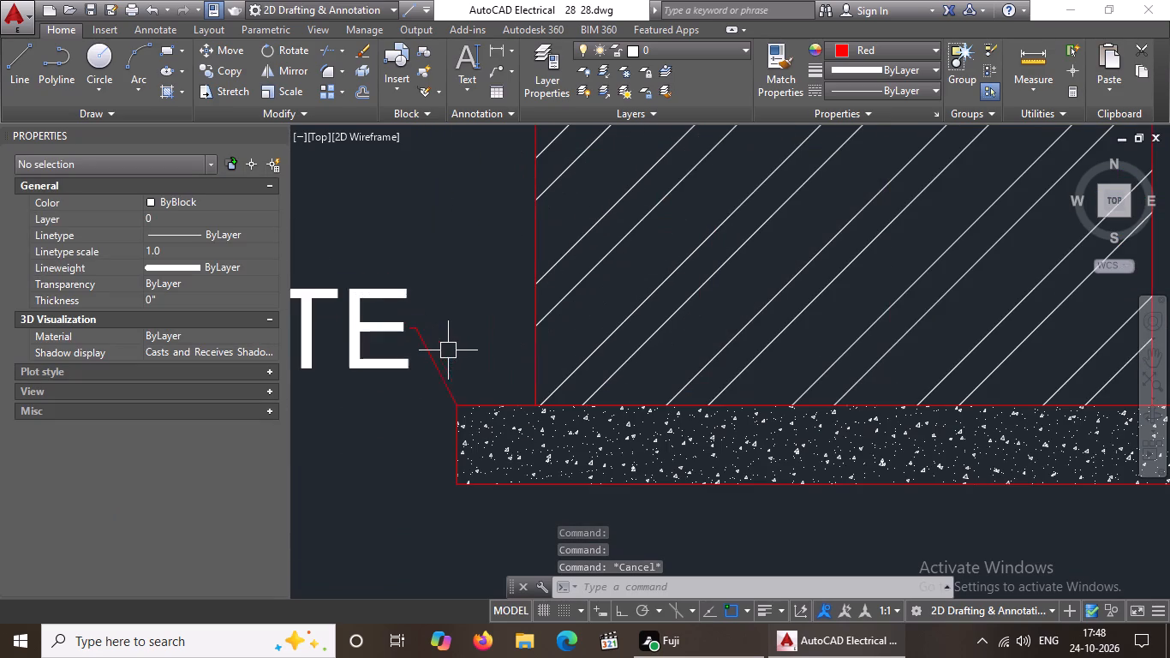
{"action": "left_click", "coordinate": [426, 362]}
{"action": "left_click", "coordinate": [170, 197]}
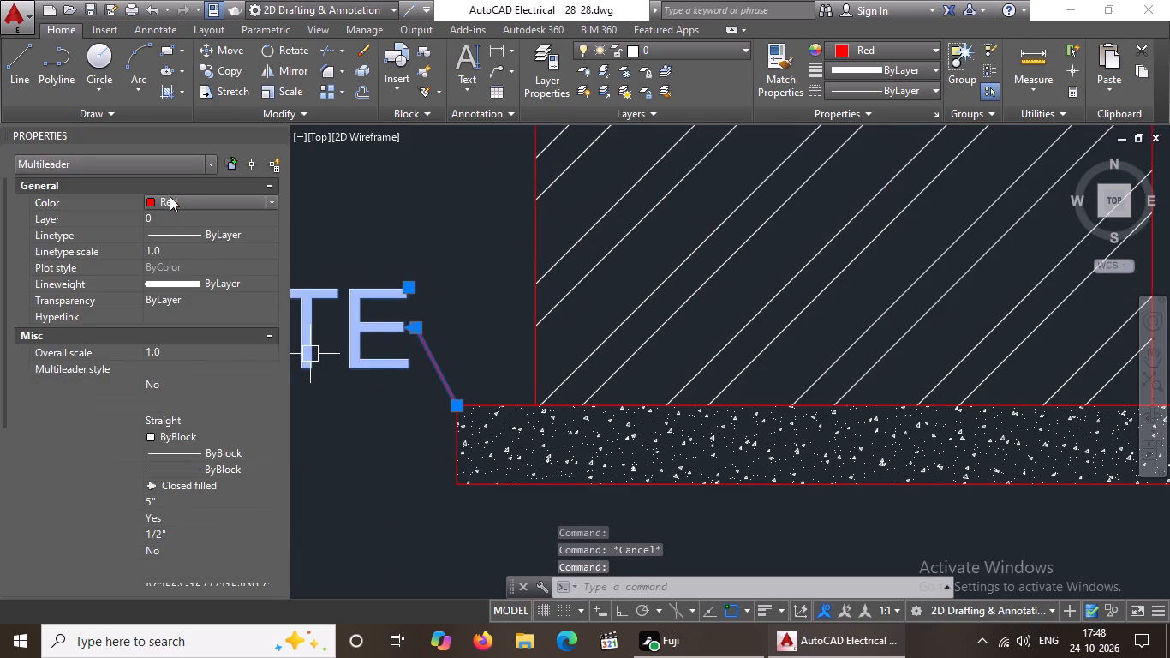
{"action": "left_click", "coordinate": [272, 203]}
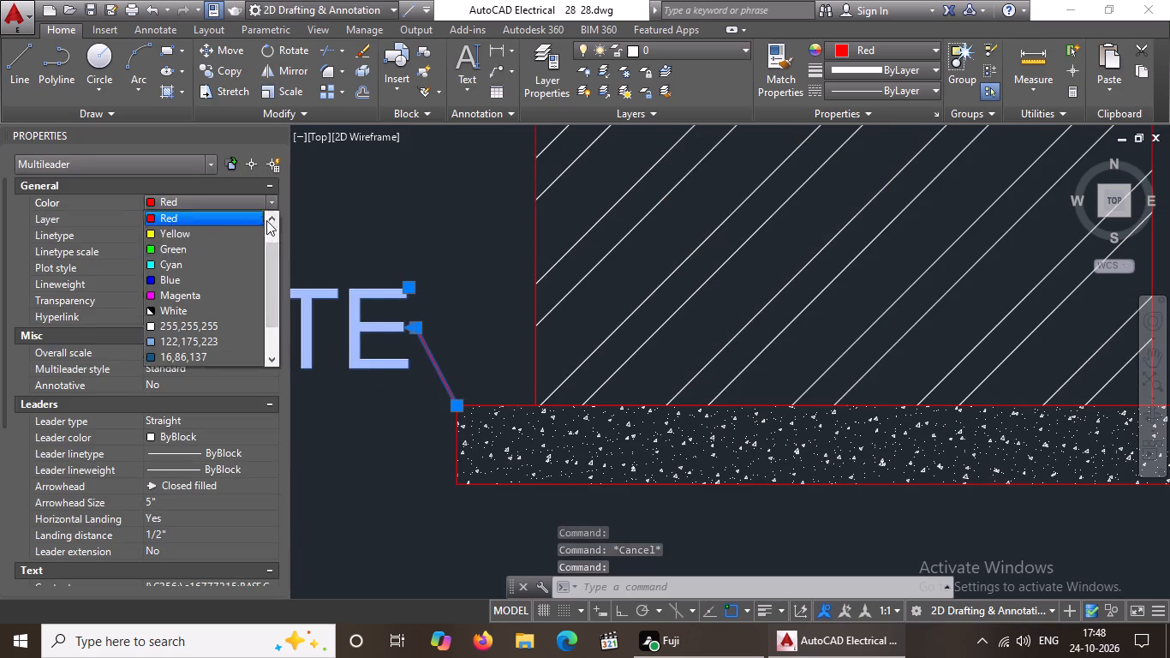
{"action": "left_click", "coordinate": [174, 326]}
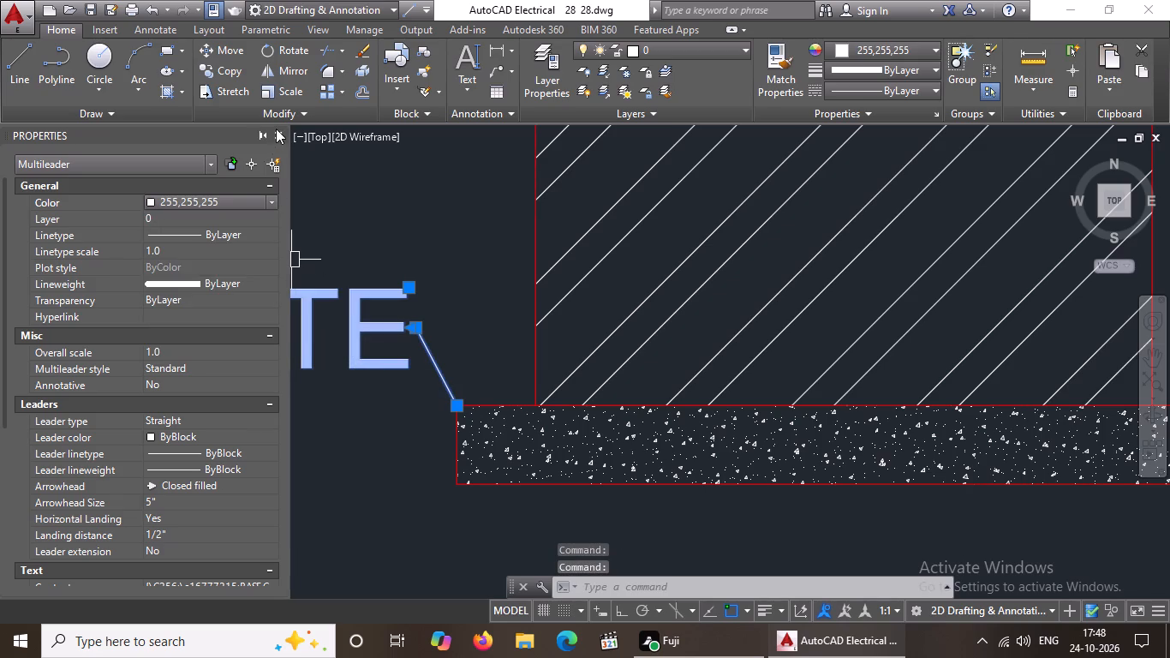
{"action": "left_click", "coordinate": [276, 129]}
{"action": "scroll", "coordinate": [308, 209], "scroll_direction": "down", "scroll_amount": 4}
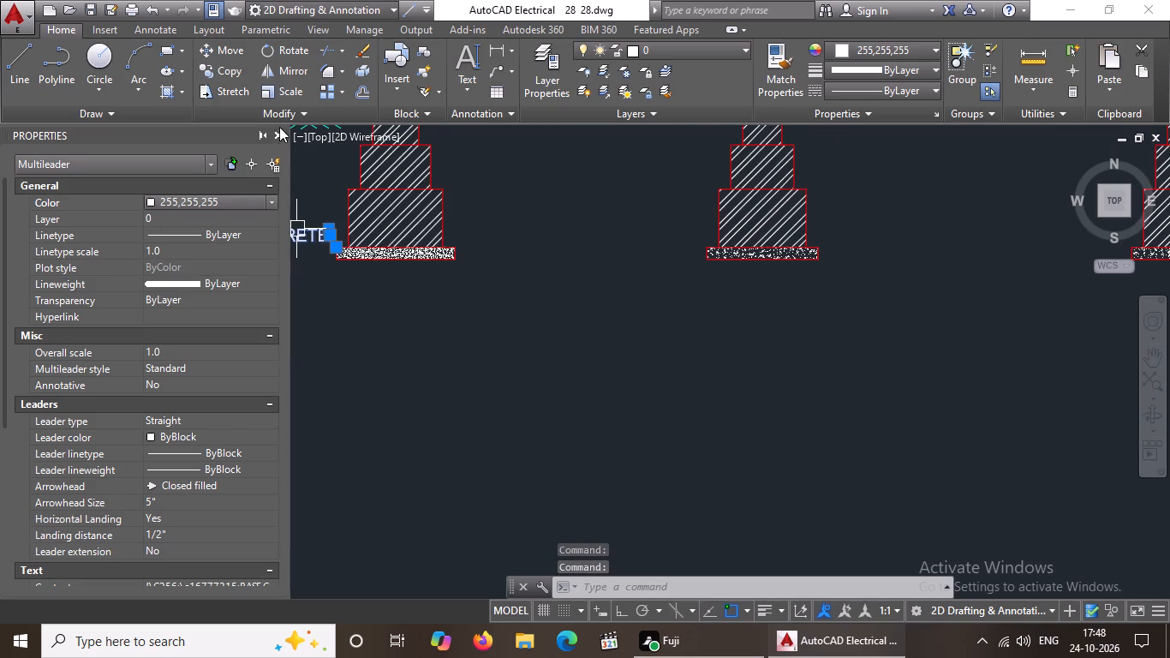
{"action": "left_click", "coordinate": [281, 129]}
{"action": "left_click", "coordinate": [278, 132]}
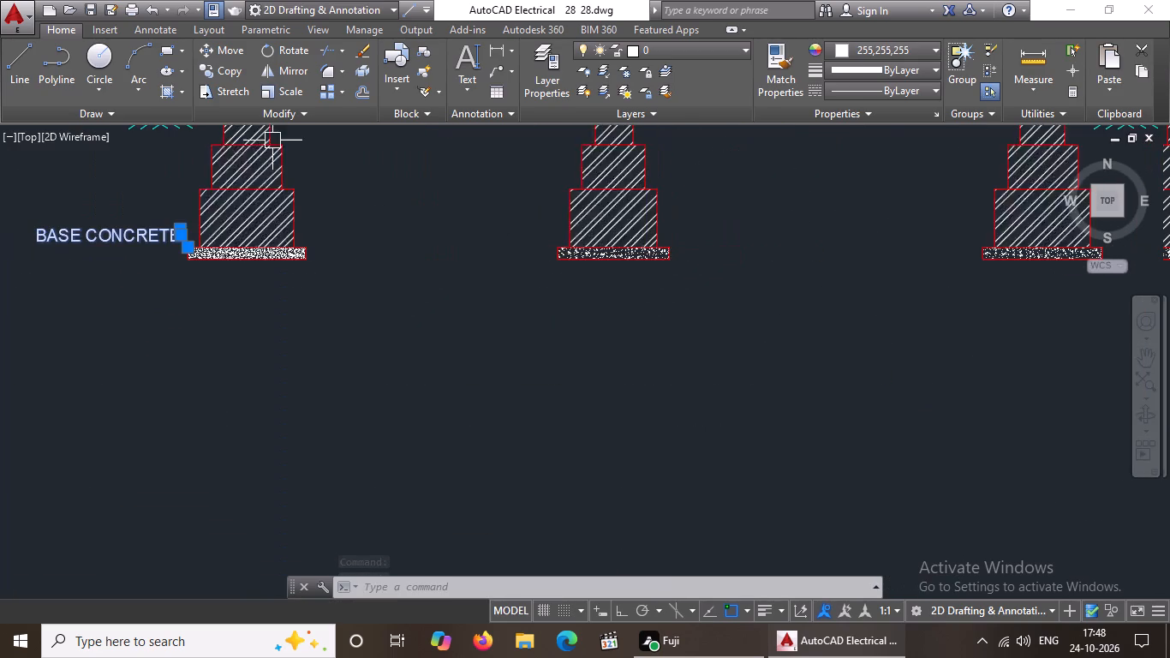
Copy the BASE CONCRETE multileader from the left footing's base strip to the left edge of the footing's middle step.
{"action": "scroll", "coordinate": [265, 229], "scroll_direction": "down", "scroll_amount": 3}
{"action": "key", "text": "Escape"}
{"action": "middle_click_drag", "start_coordinate": [196, 253], "coordinate": [201, 290]}
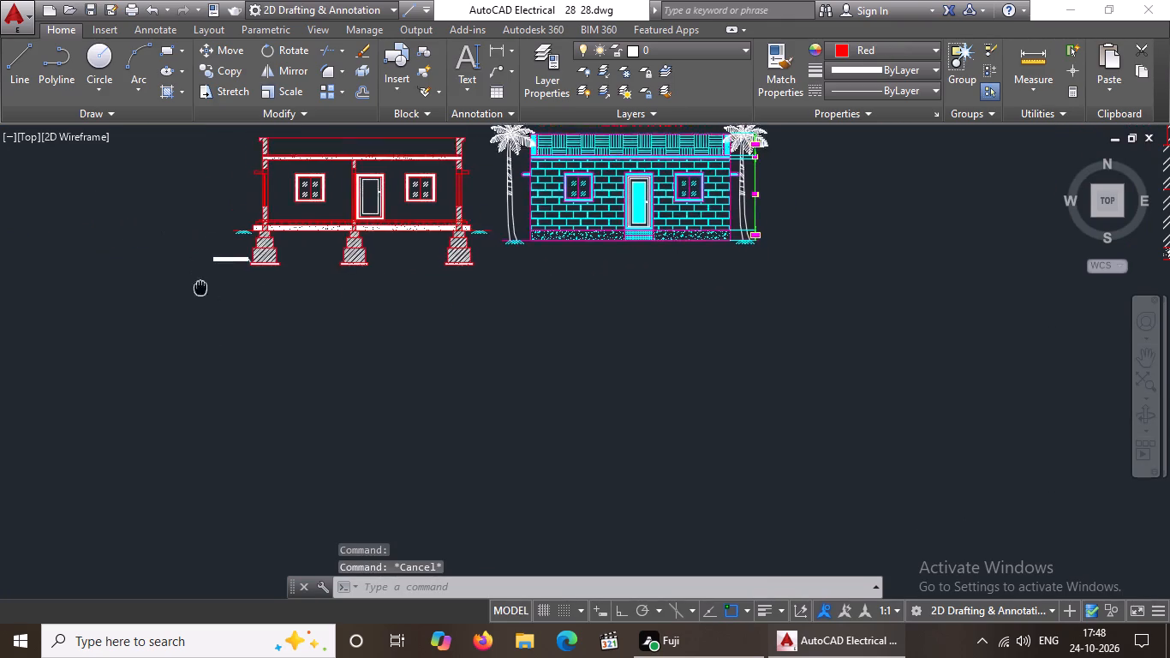
{"action": "middle_click_drag", "start_coordinate": [201, 290], "coordinate": [222, 394]}
{"action": "scroll", "coordinate": [257, 372], "scroll_direction": "up", "scroll_amount": 5}
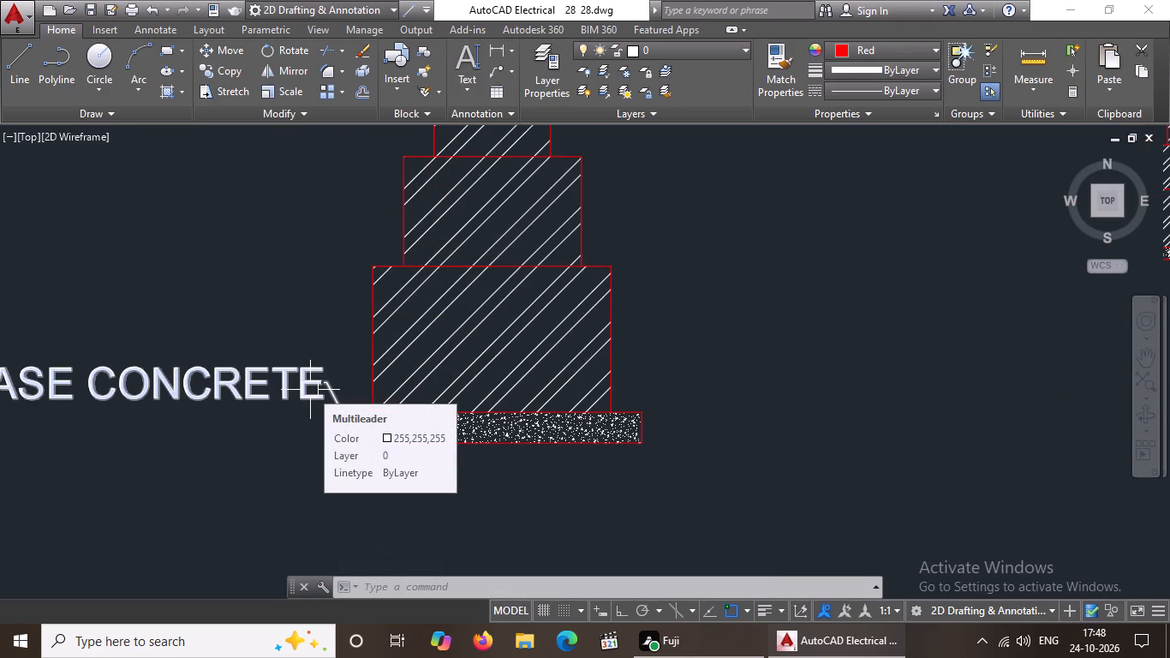
{"action": "scroll", "coordinate": [306, 396], "scroll_direction": "up", "scroll_amount": 1}
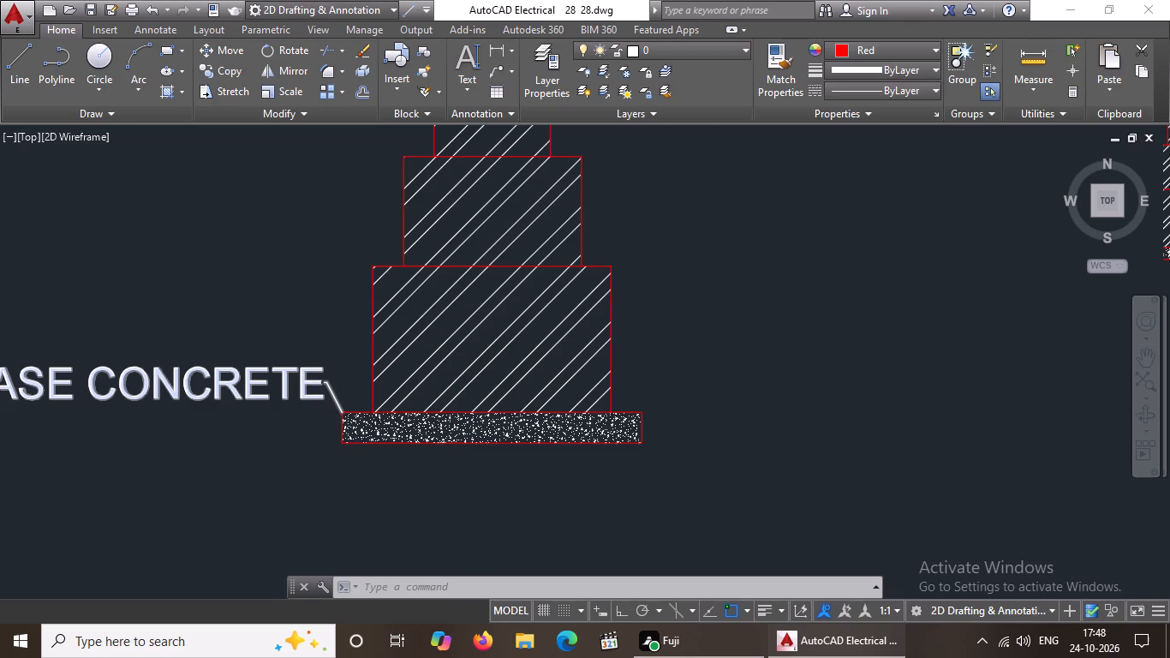
{"action": "scroll", "coordinate": [310, 400], "scroll_direction": "down", "scroll_amount": 2}
{"action": "left_click", "coordinate": [298, 397]}
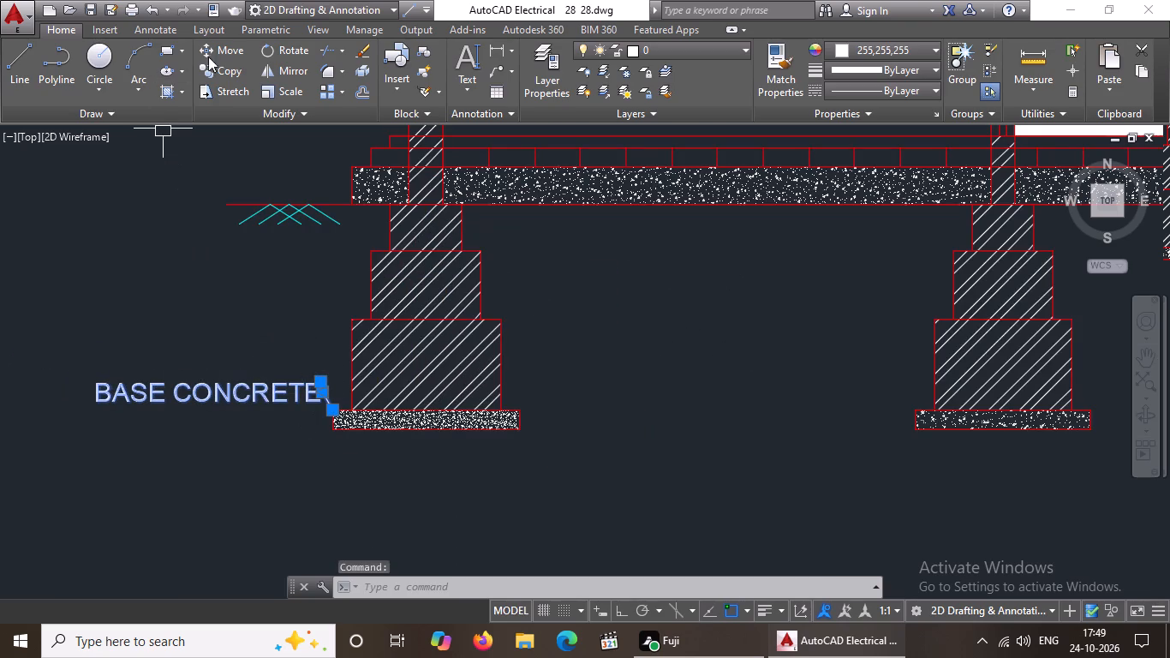
{"action": "left_click", "coordinate": [234, 69]}
{"action": "scroll", "coordinate": [329, 373], "scroll_direction": "up", "scroll_amount": 2}
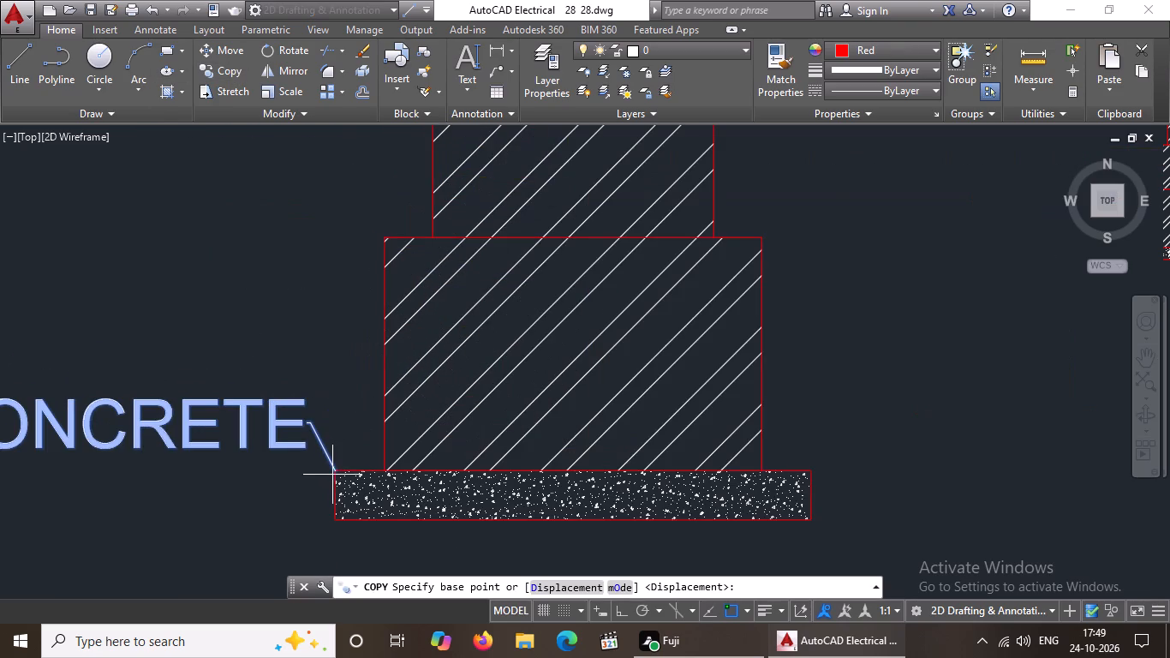
{"action": "left_click", "coordinate": [334, 470]}
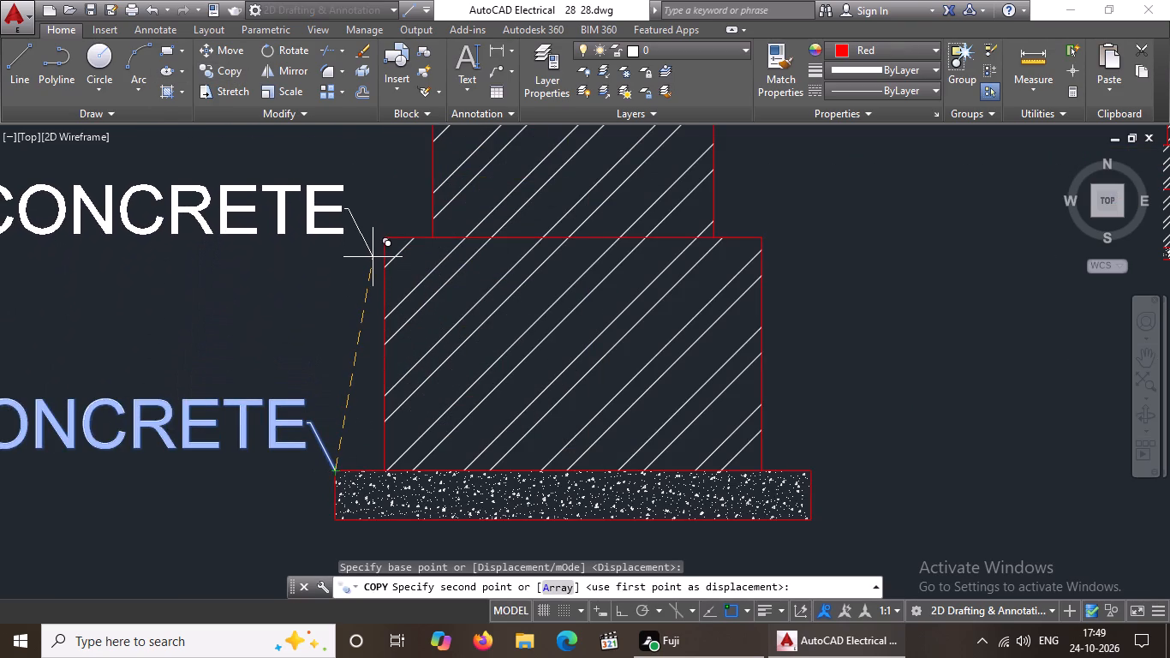
{"action": "scroll", "coordinate": [373, 256], "scroll_direction": "down", "scroll_amount": 2}
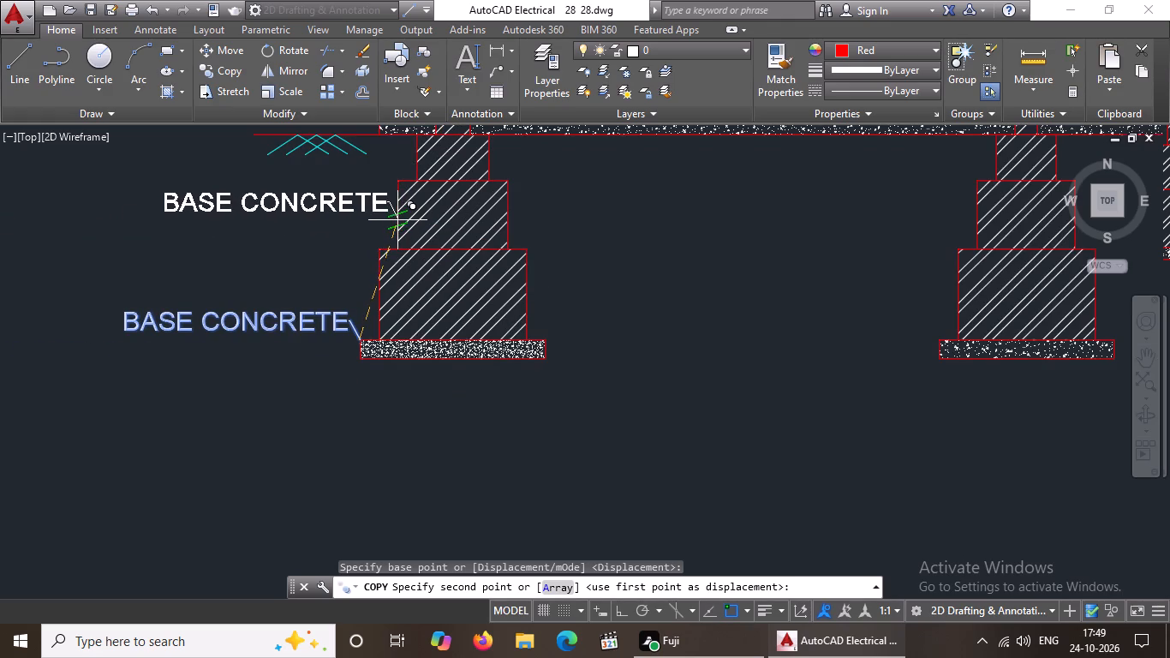
{"action": "left_click", "coordinate": [397, 220]}
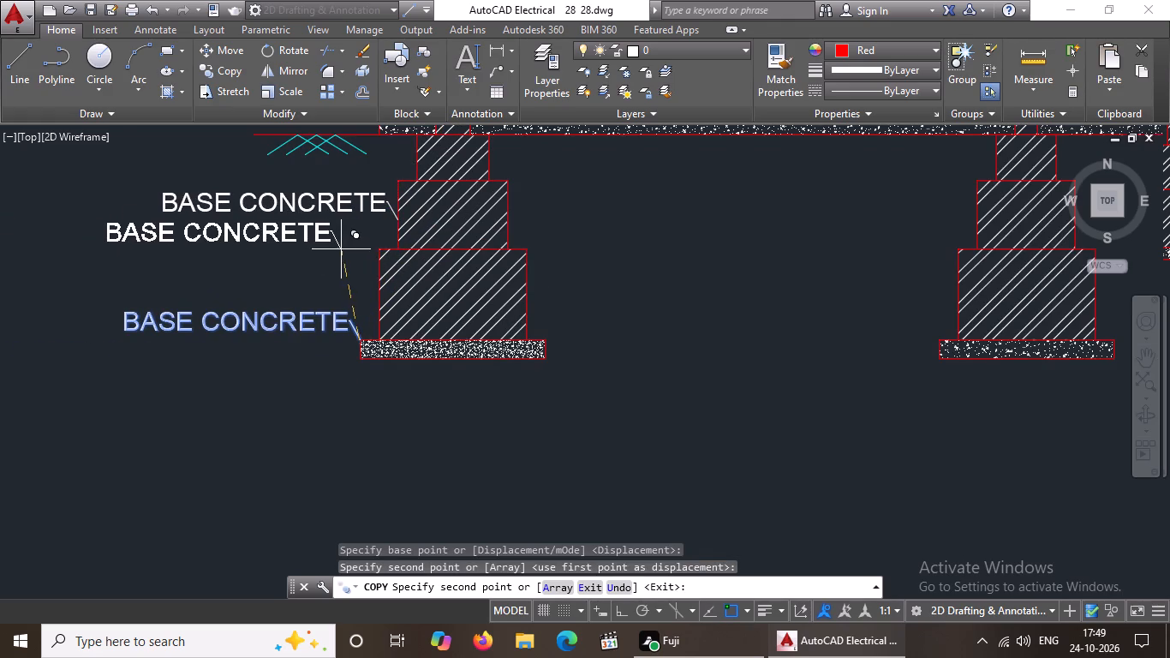
{"action": "key", "text": "Escape"}
Change the copied multileader's text at the footing's middle step to FOOTING and save the text edit.
{"action": "double_click", "coordinate": [373, 202]}
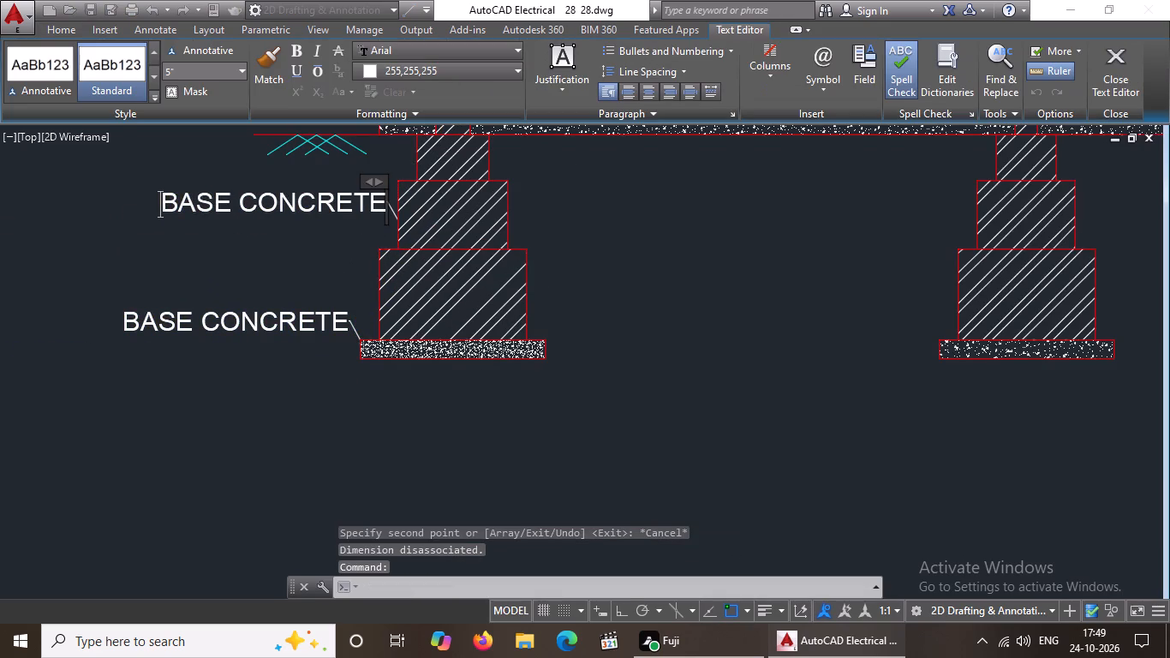
{"action": "key", "text": "BackSpace"}
{"action": "key", "text": "BackSpace"}
{"action": "key", "text": "BackSpace"}
{"action": "key", "text": "BackSpace"}
{"action": "key", "text": "Delete"}
{"action": "key", "text": "Delete"}
{"action": "key", "text": "Delete"}
{"action": "key", "text": "Delete"}
{"action": "key", "text": "Delete"}
{"action": "key", "text": "Delete"}
{"action": "key", "text": "Delete"}
{"action": "key", "text": "Delete"}
{"action": "key", "text": "Delete"}
{"action": "key", "text": "Delete"}
{"action": "key", "text": "Delete"}
{"action": "key", "text": "Delete"}
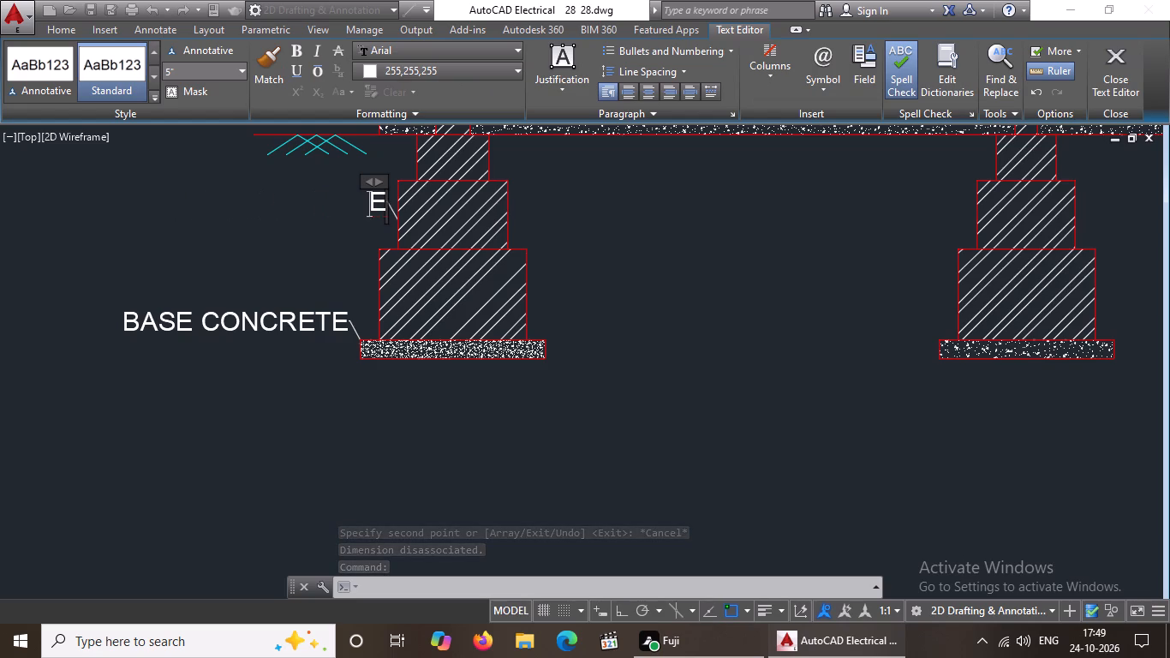
{"action": "key", "text": "Delete"}
{"action": "key", "text": "Delete"}
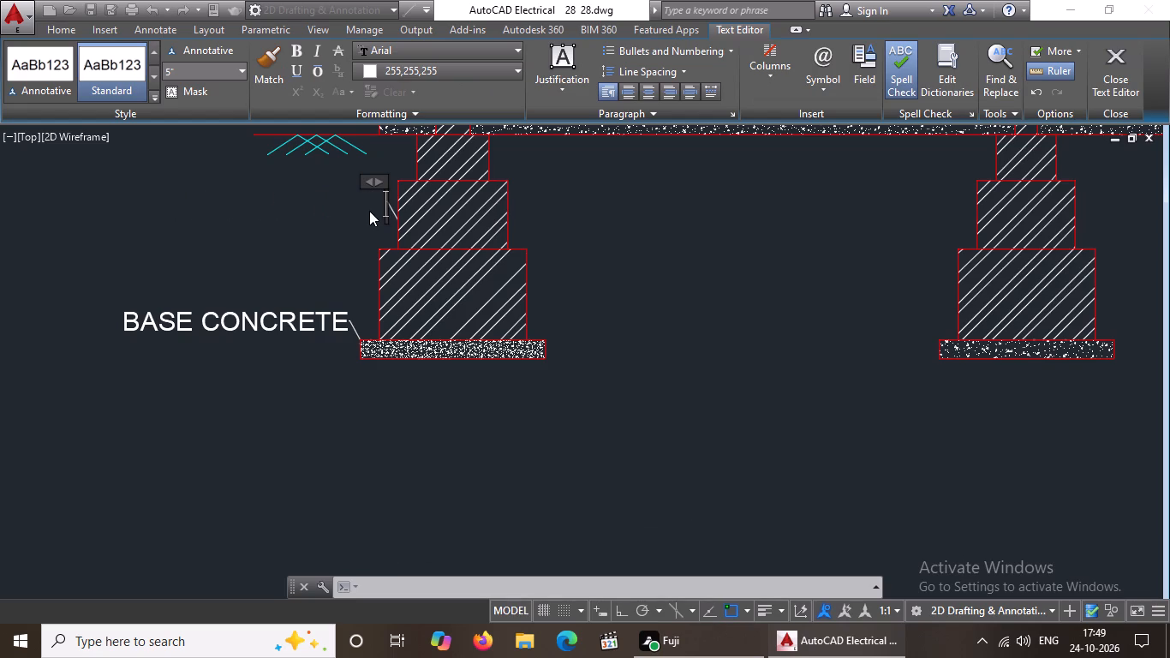
{"action": "type", "text": "FOOTING"}
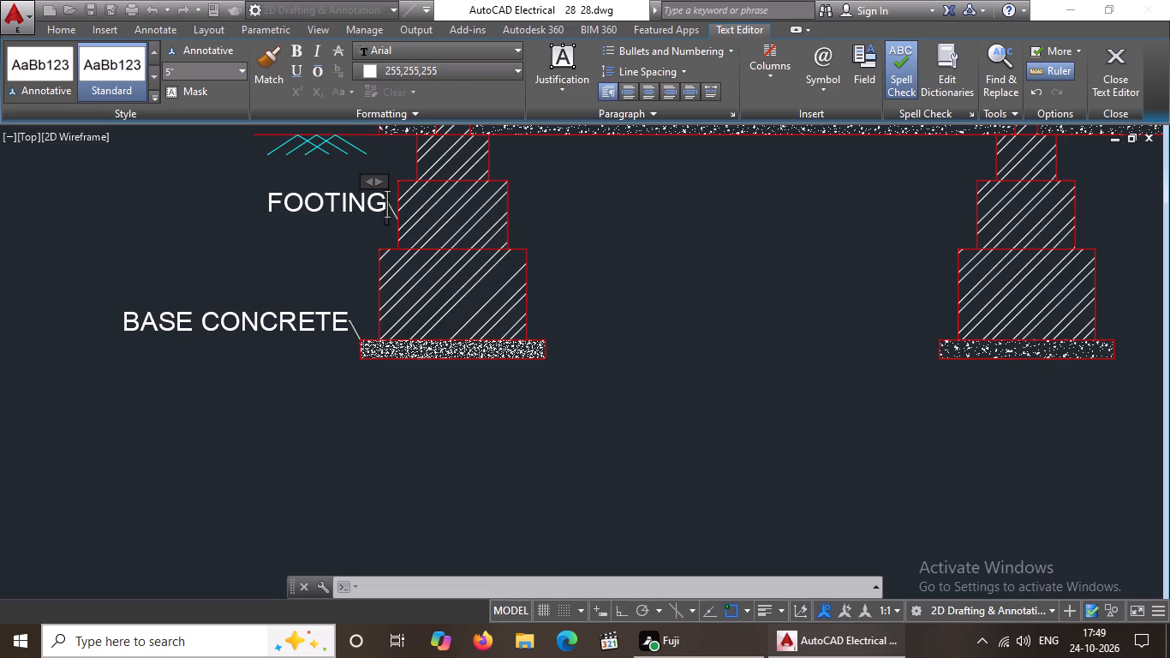
{"action": "key", "text": "Escape"}
{"action": "left_click", "coordinate": [598, 314]}
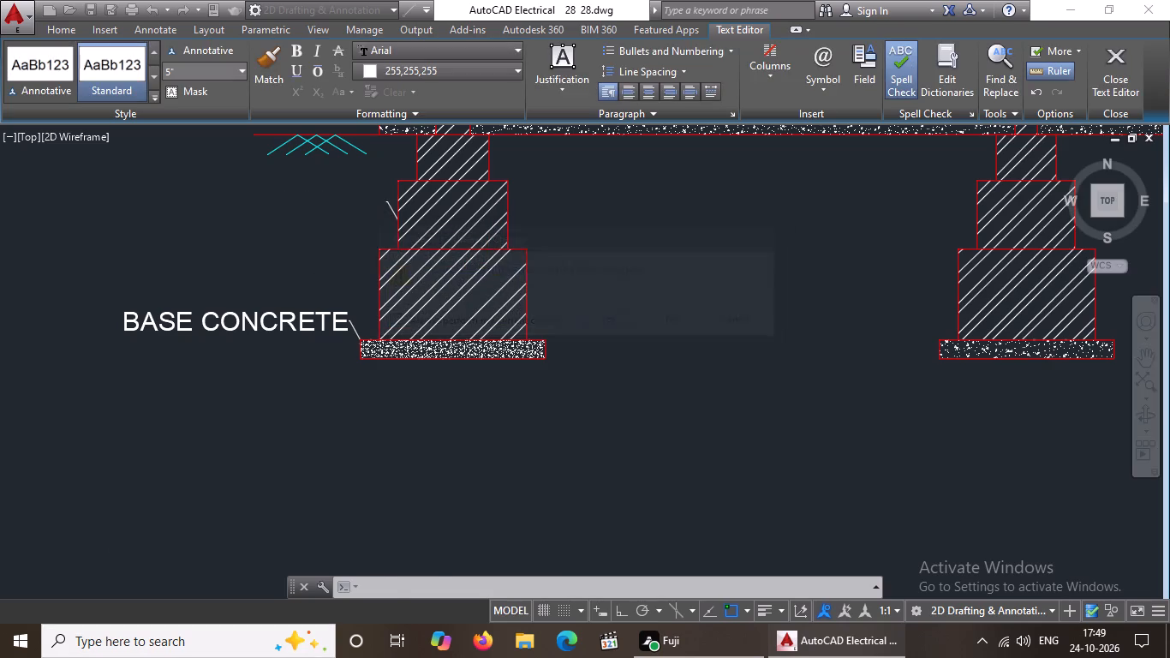
Copy the BASE CONCRETE multileader to the left end of the floor's top line, beside the left wall.
{"action": "scroll", "coordinate": [494, 224], "scroll_direction": "down", "scroll_amount": 1}
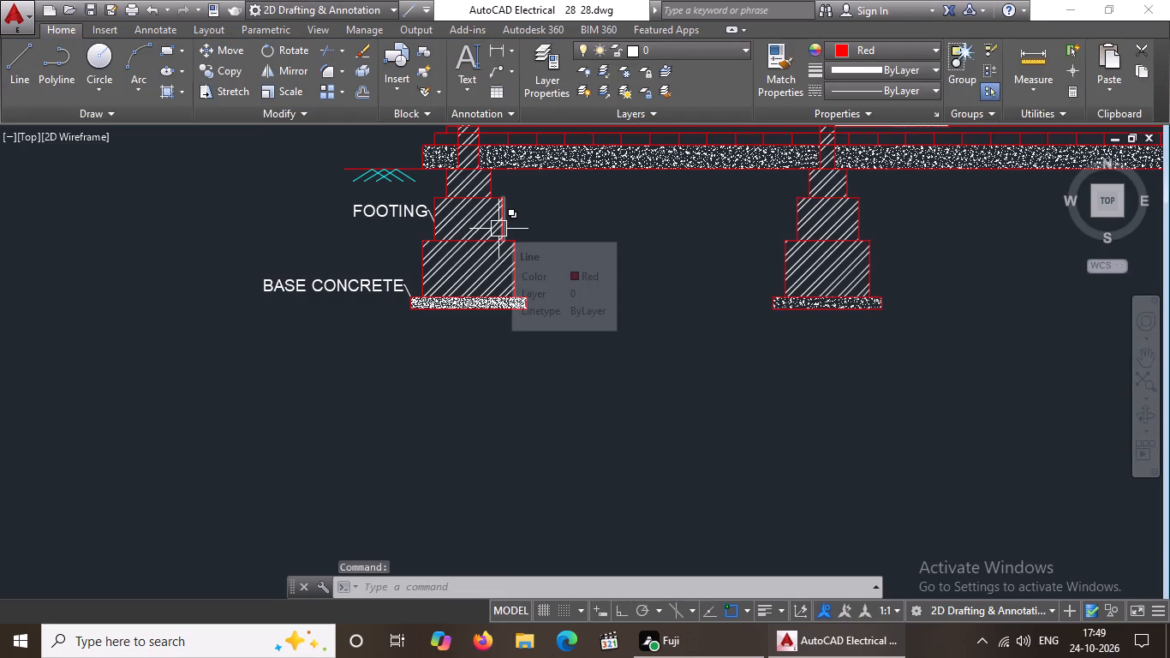
{"action": "middle_click_drag", "start_coordinate": [550, 251], "coordinate": [472, 314]}
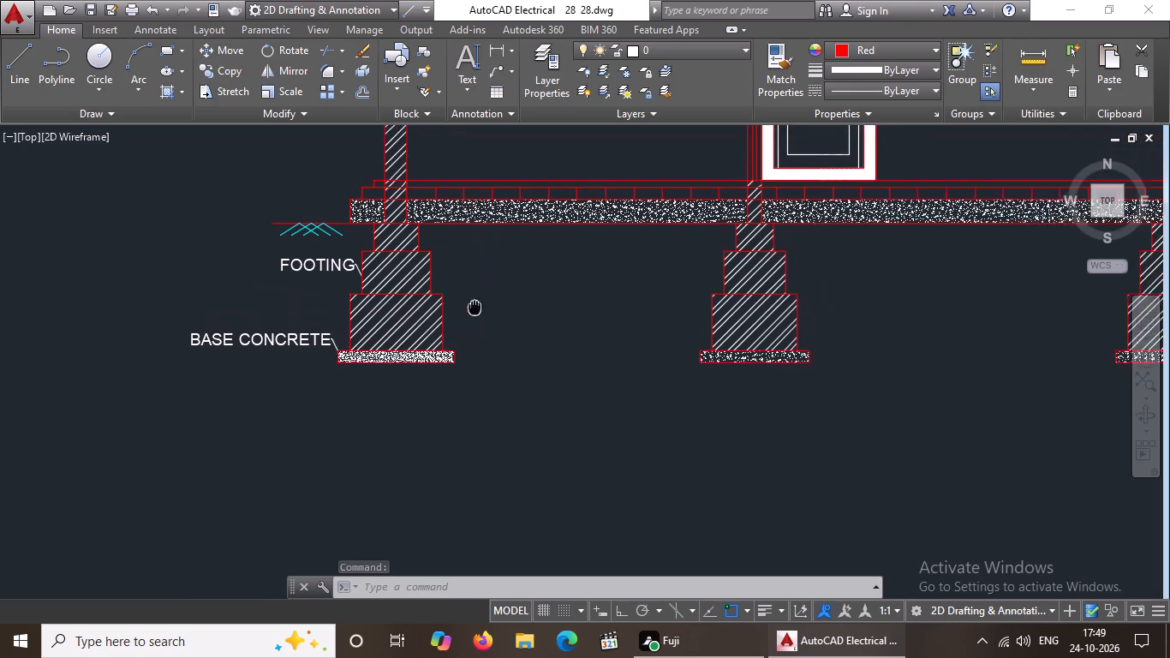
{"action": "middle_click_drag", "start_coordinate": [472, 314], "coordinate": [452, 351]}
{"action": "scroll", "coordinate": [504, 336], "scroll_direction": "down", "scroll_amount": 1}
{"action": "scroll", "coordinate": [27, 80], "scroll_direction": "up", "scroll_amount": 1}
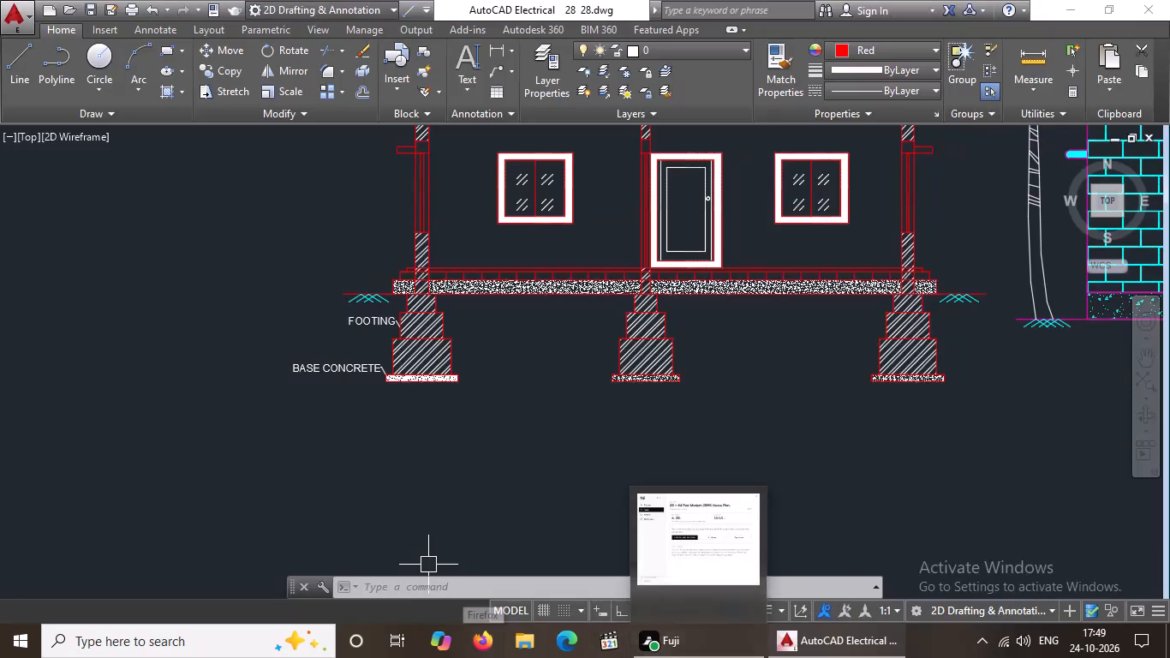
{"action": "left_click", "coordinate": [361, 371]}
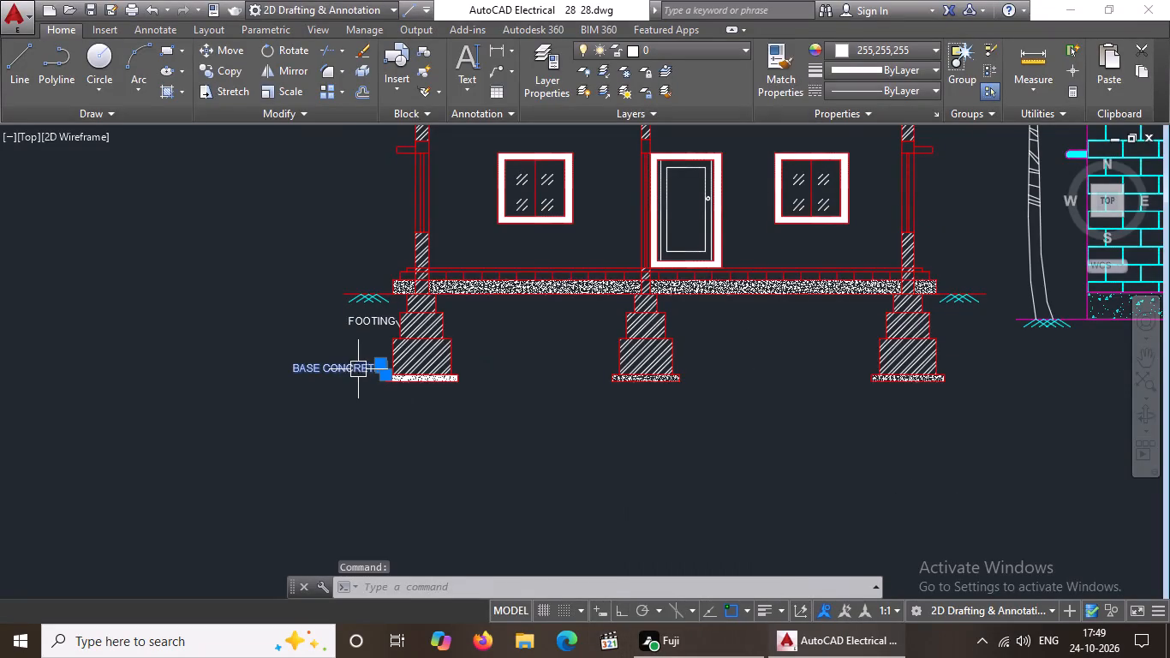
{"action": "left_click", "coordinate": [230, 71]}
{"action": "left_click", "coordinate": [383, 368]}
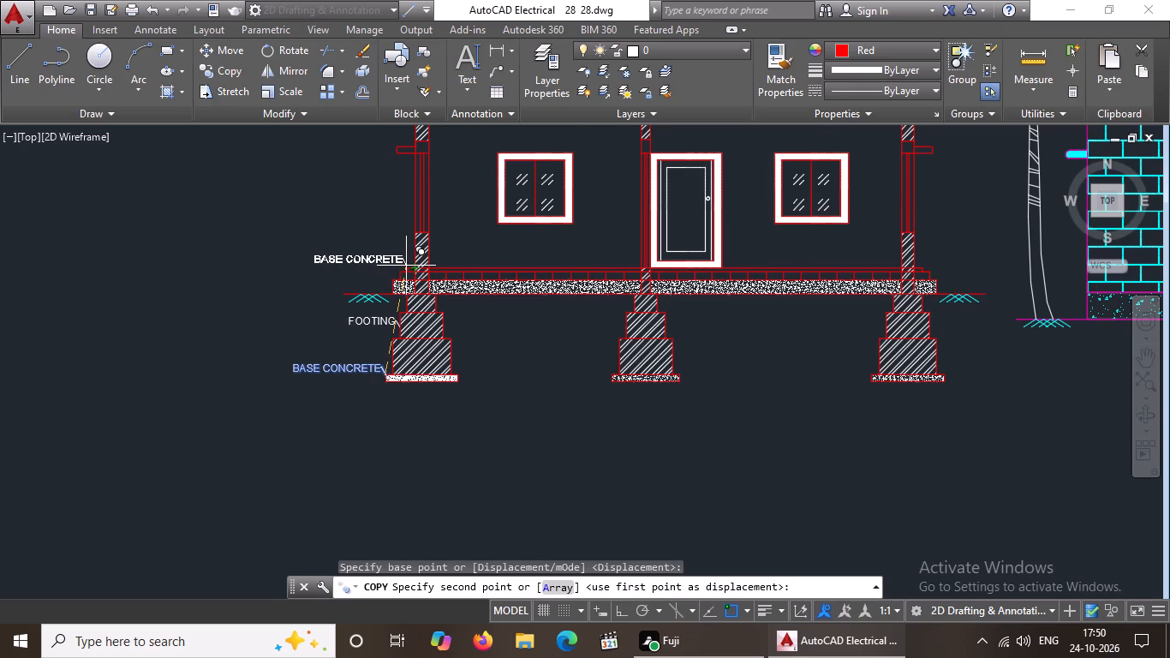
{"action": "scroll", "coordinate": [406, 266], "scroll_direction": "up", "scroll_amount": 2}
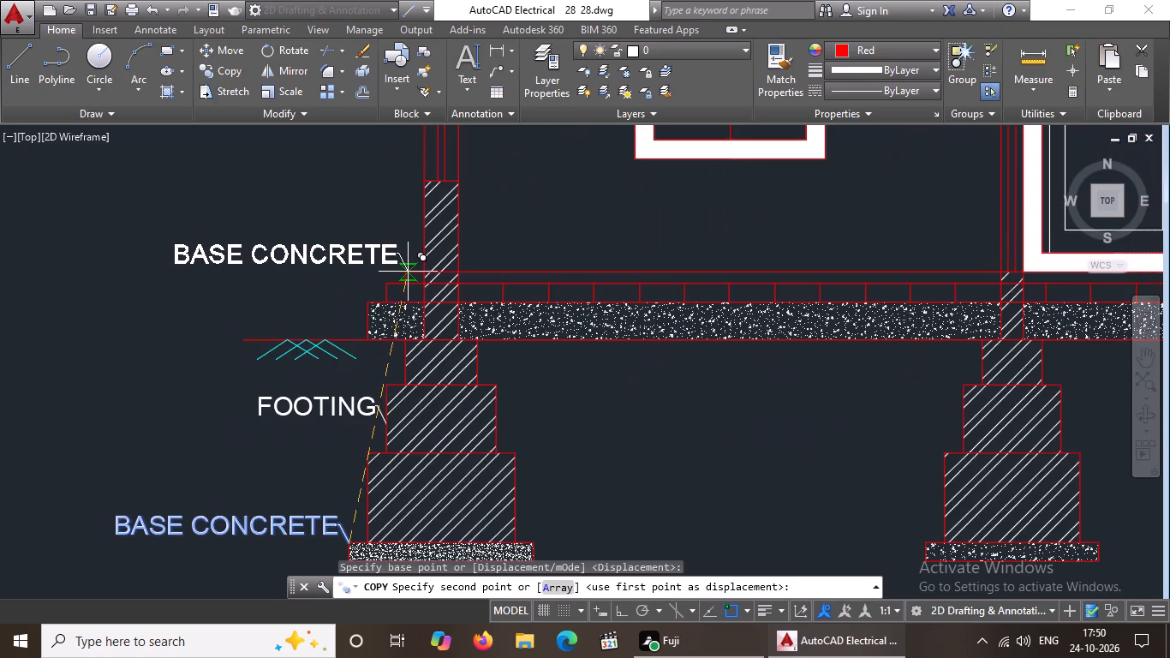
{"action": "left_click", "coordinate": [408, 272]}
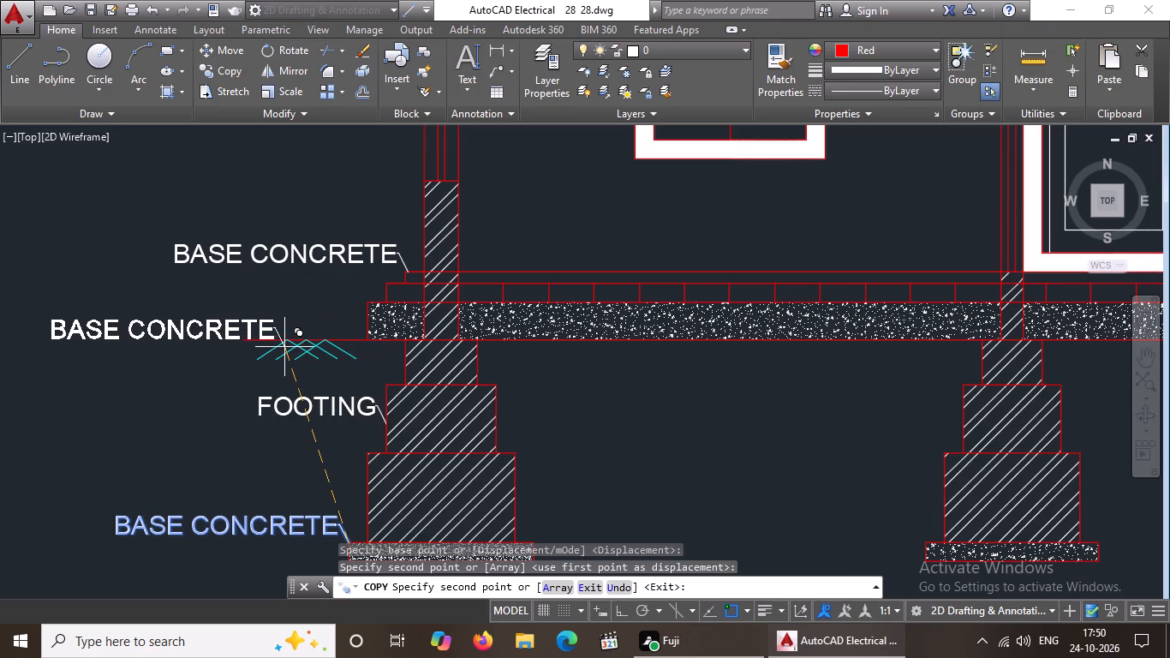
{"action": "key", "text": "Escape"}
Change the copied multileader's text at the floor line to PLINTH LEVEL and save the text edit.
{"action": "left_click", "coordinate": [372, 248]}
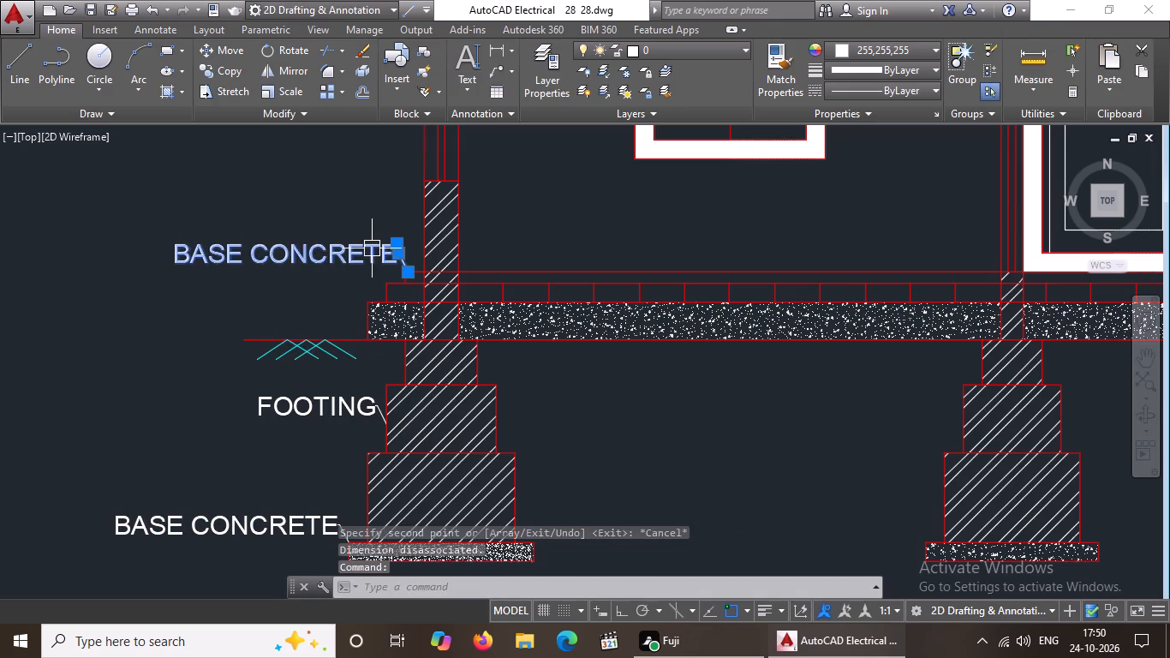
{"action": "double_click", "coordinate": [372, 248]}
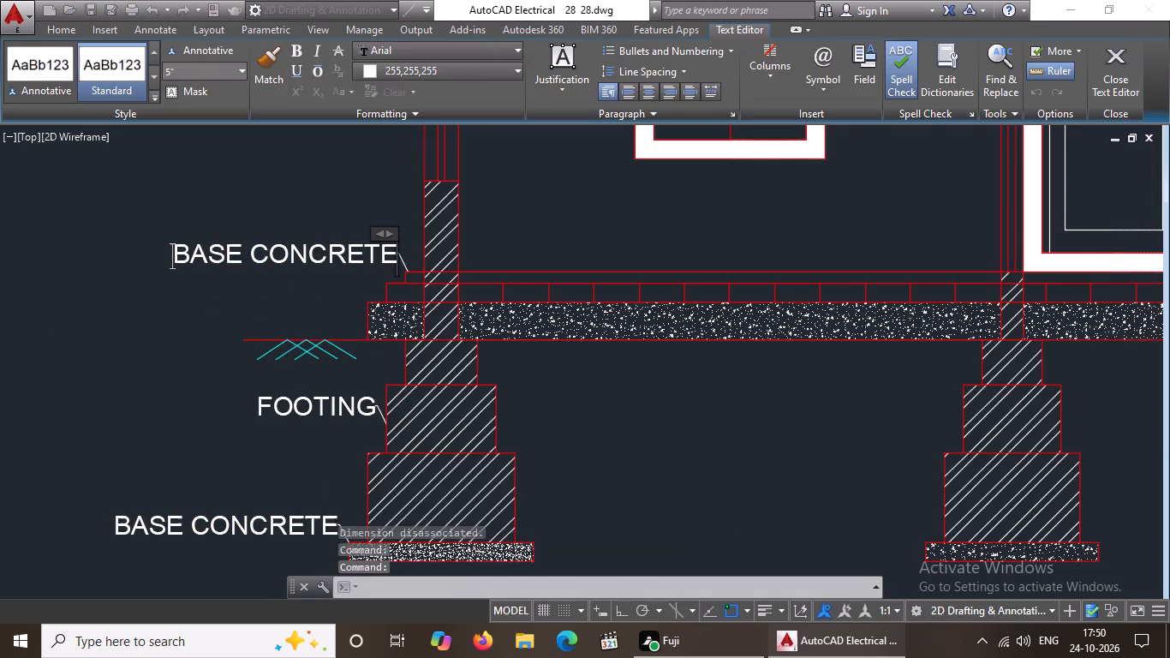
{"action": "key", "text": "Delete"}
{"action": "key", "text": "Delete"}
{"action": "key", "text": "Delete"}
{"action": "key", "text": "Delete"}
{"action": "key", "text": "Delete"}
{"action": "key", "text": "Delete"}
{"action": "key", "text": "Delete"}
{"action": "key", "text": "Delete"}
{"action": "key", "text": "Delete"}
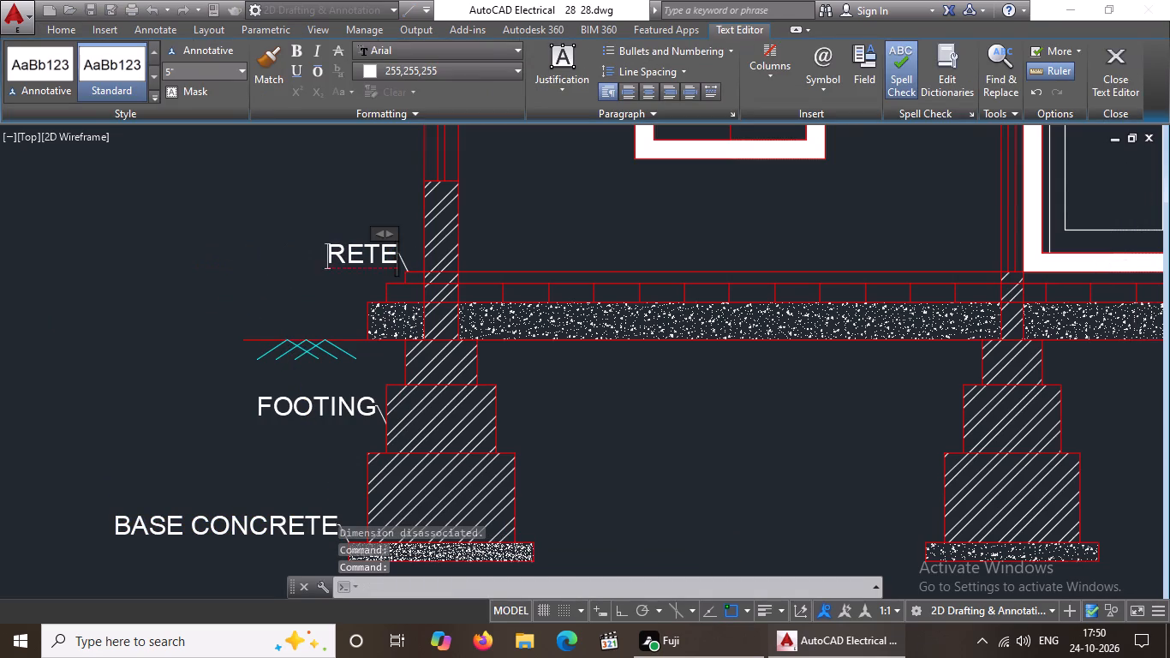
{"action": "key", "text": "Delete"}
{"action": "key", "text": "Delete"}
{"action": "key", "text": "Delete"}
{"action": "key", "text": "Delete"}
{"action": "key", "text": "Delete"}
{"action": "key", "text": "Delete"}
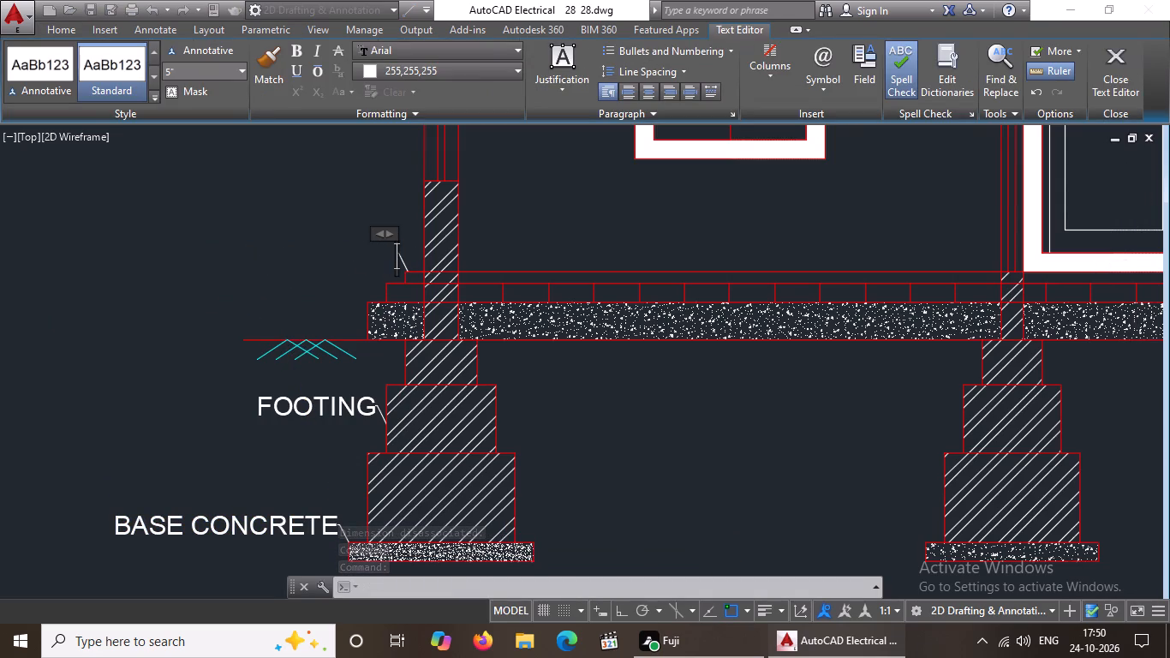
{"action": "key", "text": "Delete"}
{"action": "key", "text": "Delete"}
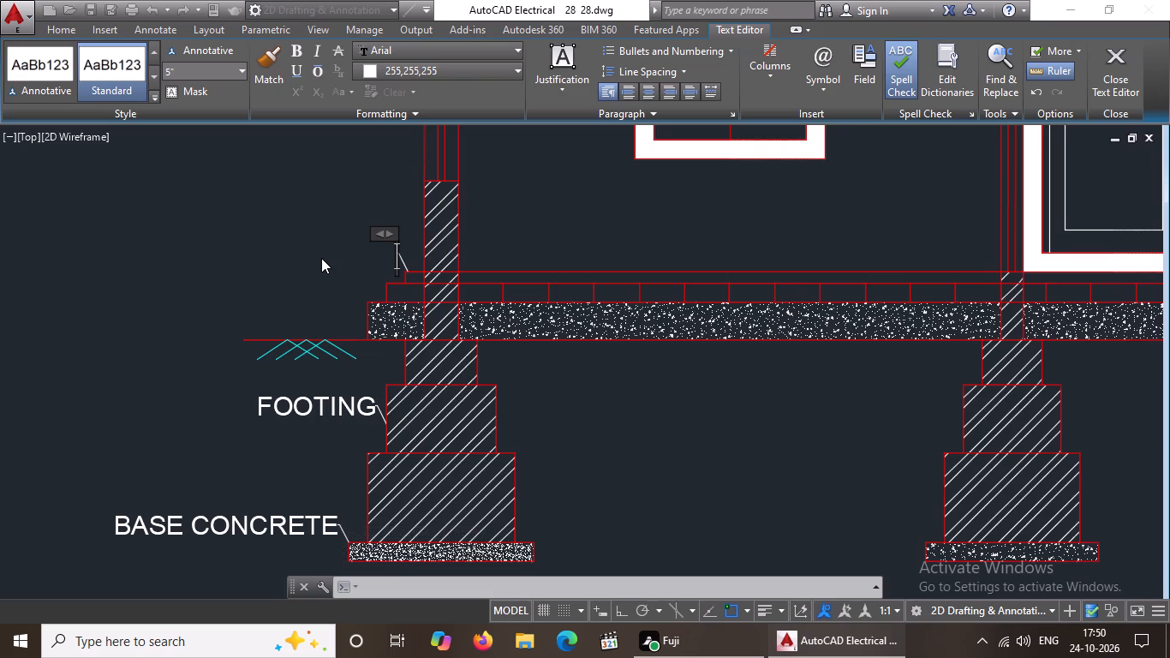
{"action": "type", "text": "PLINTH"}
{"action": "key", "text": "space"}
{"action": "type", "text": "NL"}
{"action": "type", "text": "EVEL"}
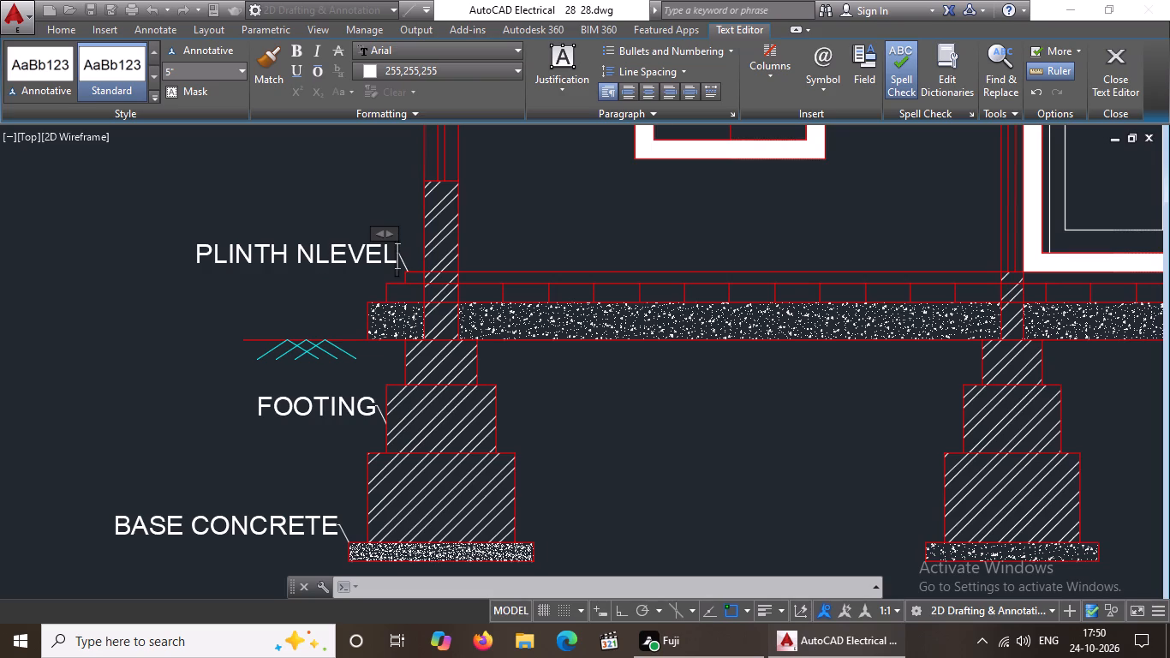
{"action": "left_click", "coordinate": [317, 255]}
{"action": "key", "text": "BackSpace"}
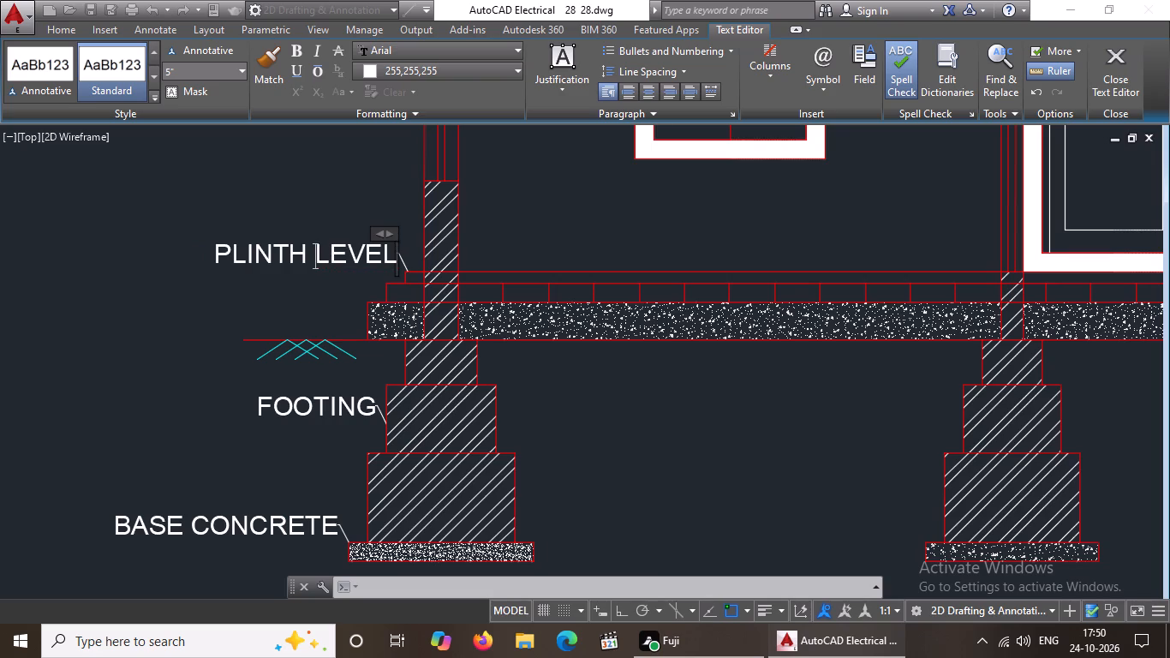
{"action": "key", "text": "Escape"}
{"action": "left_click", "coordinate": [609, 323]}
Copy a CF1 label from the column footing plan to just above the elevation's ground line, beside the left palm tree.
{"action": "scroll", "coordinate": [551, 362], "scroll_direction": "down", "scroll_amount": 4}
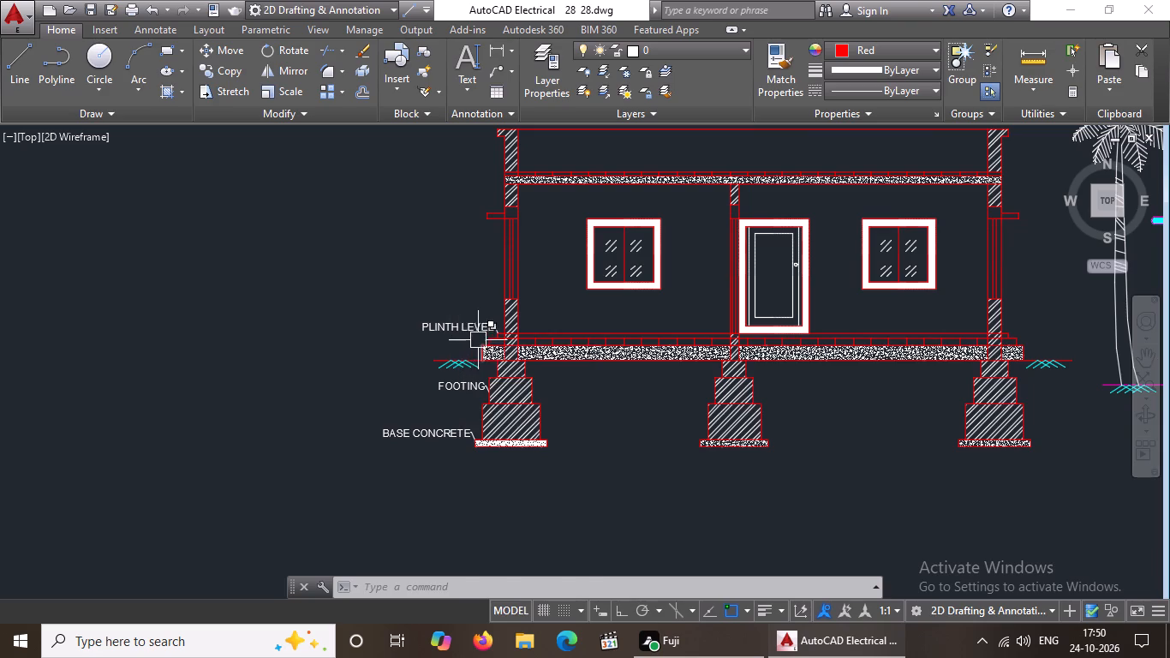
{"action": "scroll", "coordinate": [500, 341], "scroll_direction": "up", "scroll_amount": 2}
{"action": "scroll", "coordinate": [599, 303], "scroll_direction": "down", "scroll_amount": 5}
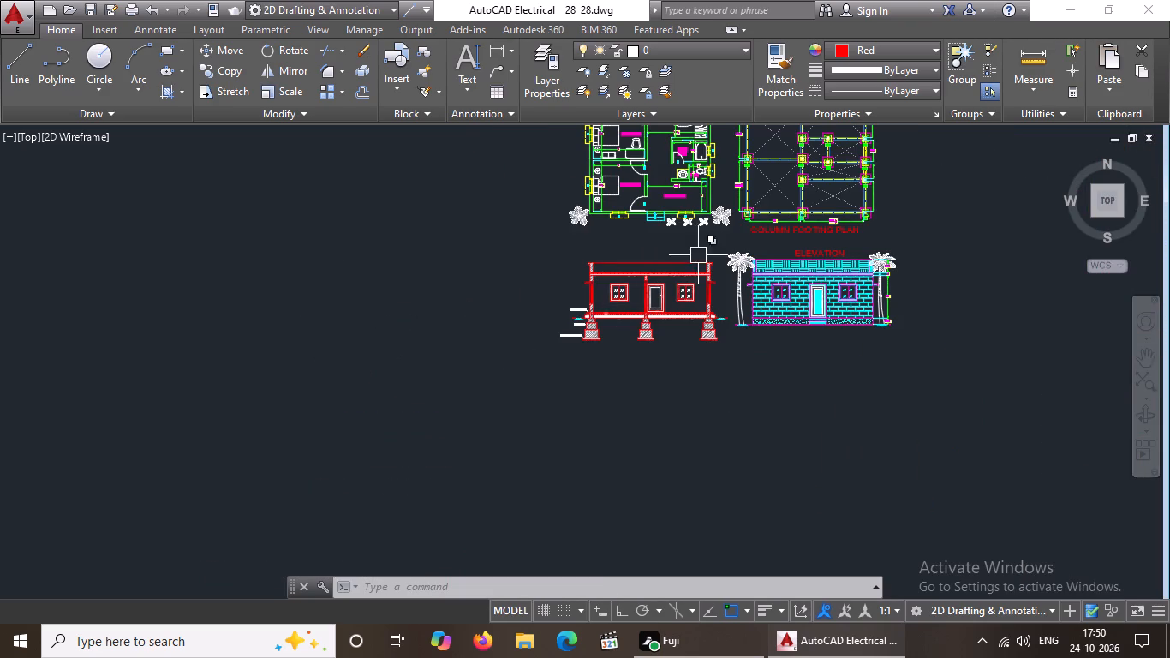
{"action": "scroll", "coordinate": [852, 206], "scroll_direction": "up", "scroll_amount": 2}
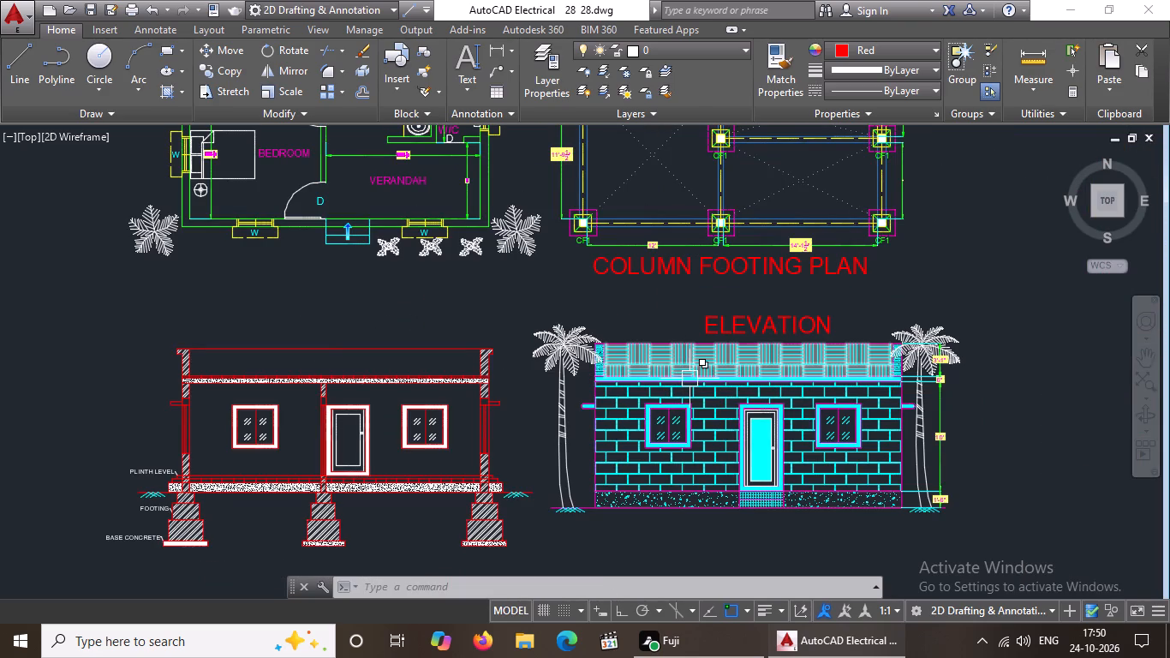
{"action": "scroll", "coordinate": [687, 363], "scroll_direction": "down", "scroll_amount": 1}
{"action": "scroll", "coordinate": [648, 308], "scroll_direction": "up", "scroll_amount": 2}
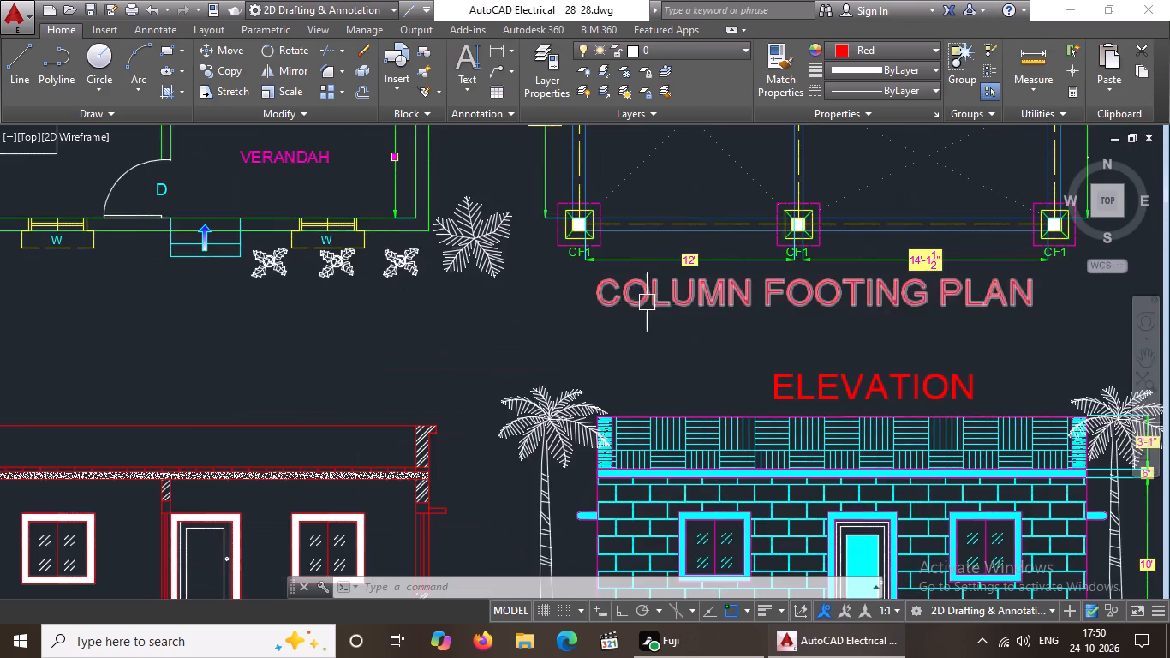
{"action": "scroll", "coordinate": [576, 278], "scroll_direction": "up", "scroll_amount": 3}
{"action": "left_click", "coordinate": [570, 182]}
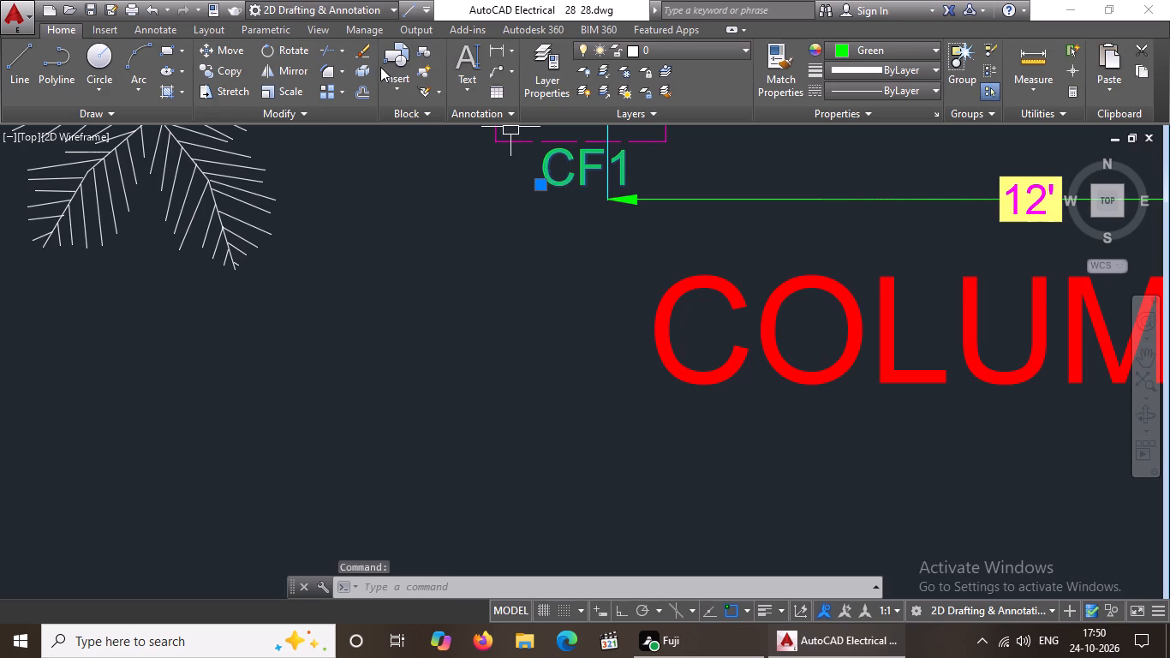
{"action": "left_click", "coordinate": [233, 67]}
{"action": "left_click", "coordinate": [575, 168]}
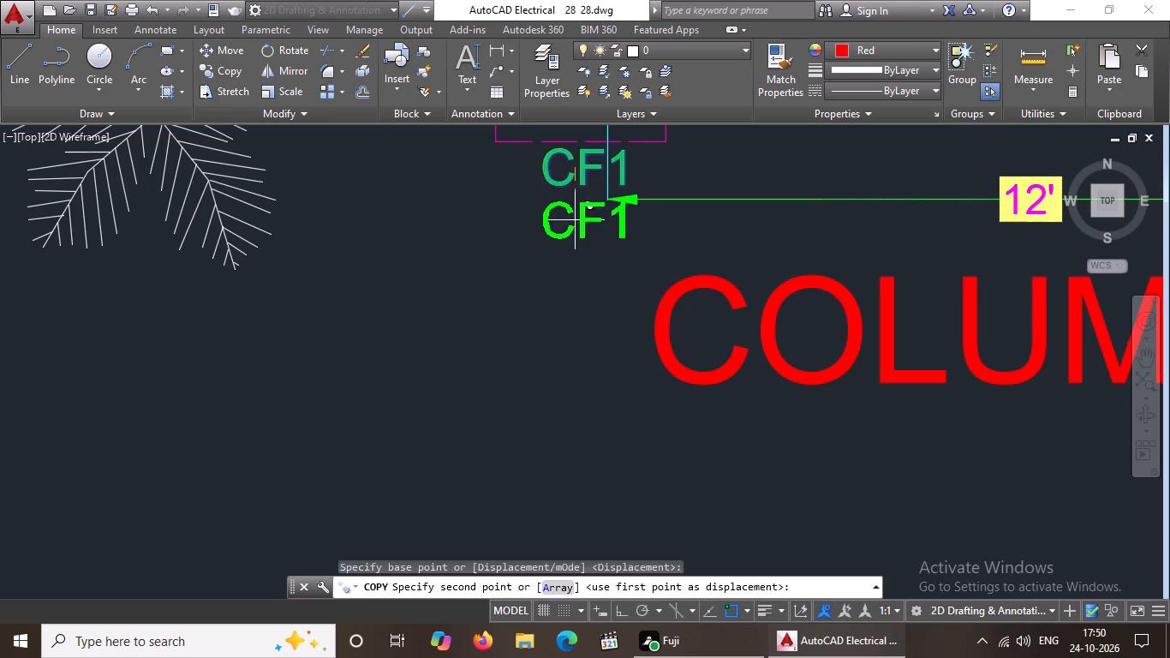
{"action": "scroll", "coordinate": [575, 222], "scroll_direction": "down", "scroll_amount": 7}
{"action": "scroll", "coordinate": [558, 424], "scroll_direction": "up", "scroll_amount": 4}
{"action": "scroll", "coordinate": [563, 300], "scroll_direction": "up", "scroll_amount": 2}
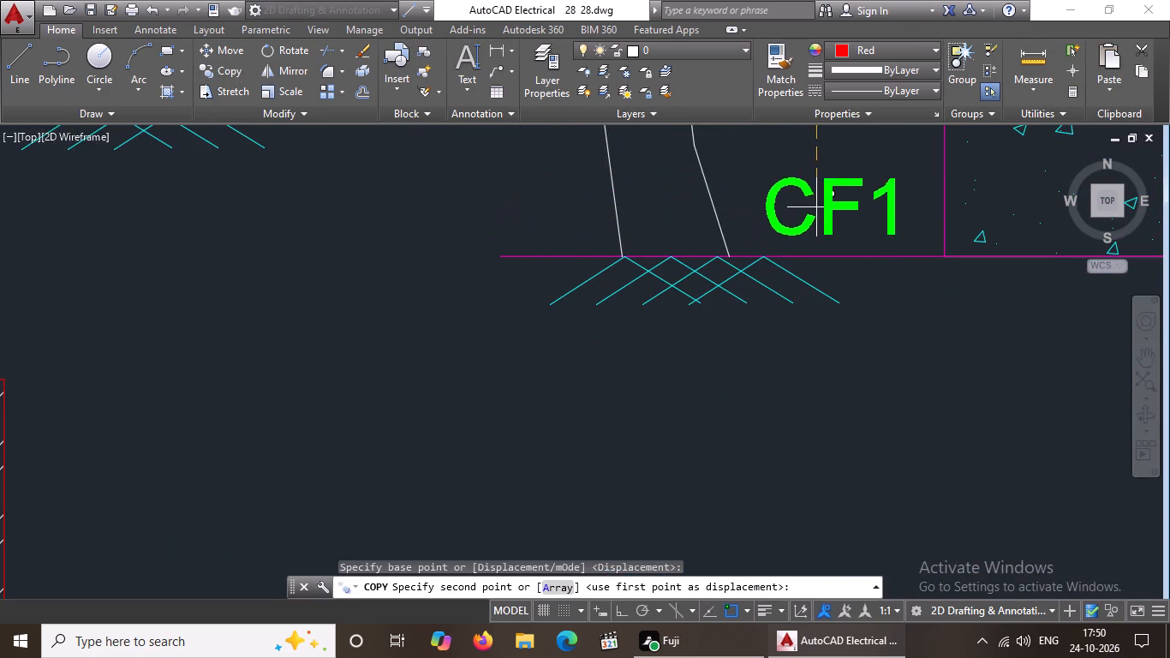
{"action": "left_click", "coordinate": [814, 213]}
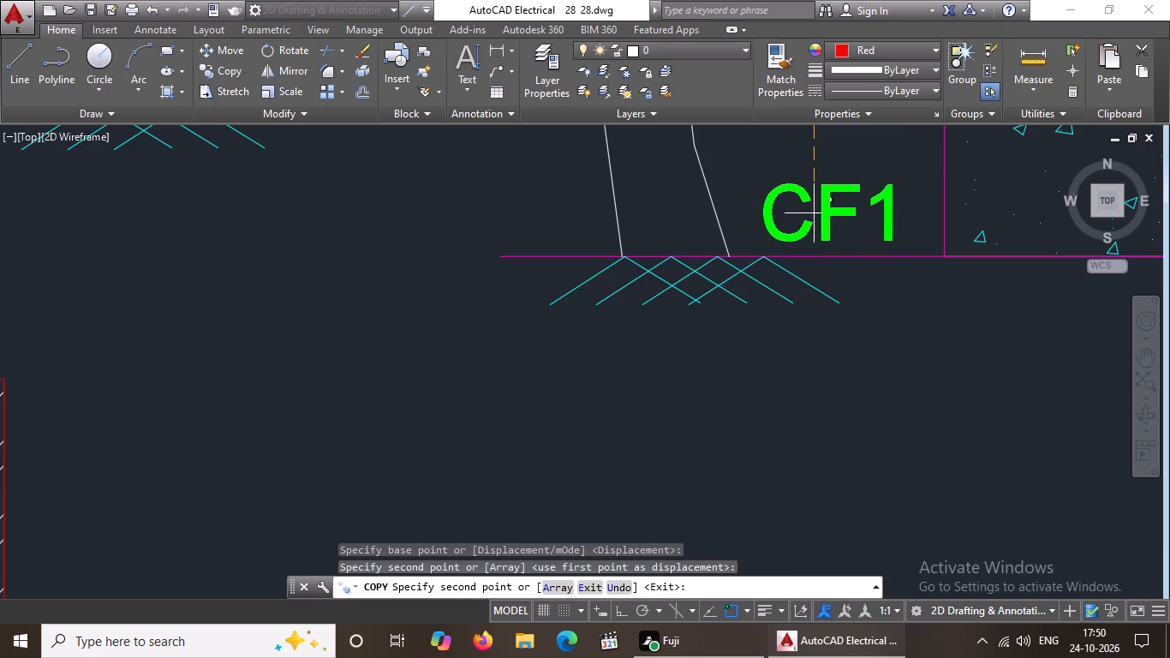
{"action": "key", "text": "Escape"}
Change the copied CF1 label's text at the elevation's ground line to G.L.
{"action": "double_click", "coordinate": [827, 215]}
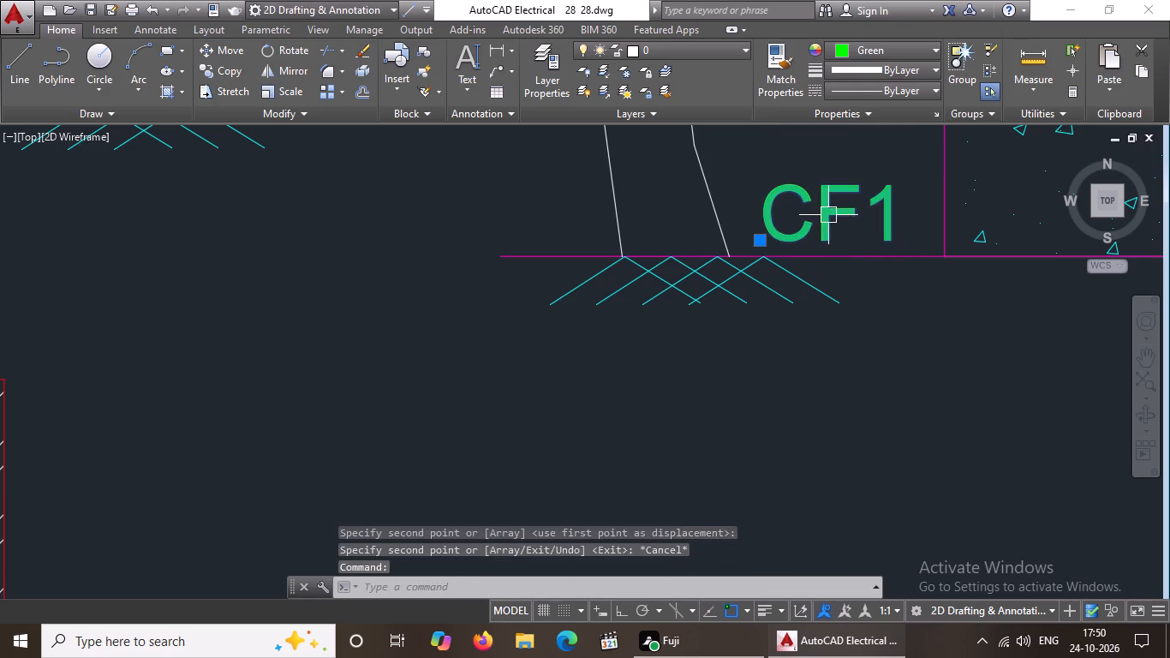
{"action": "left_click", "coordinate": [889, 54]}
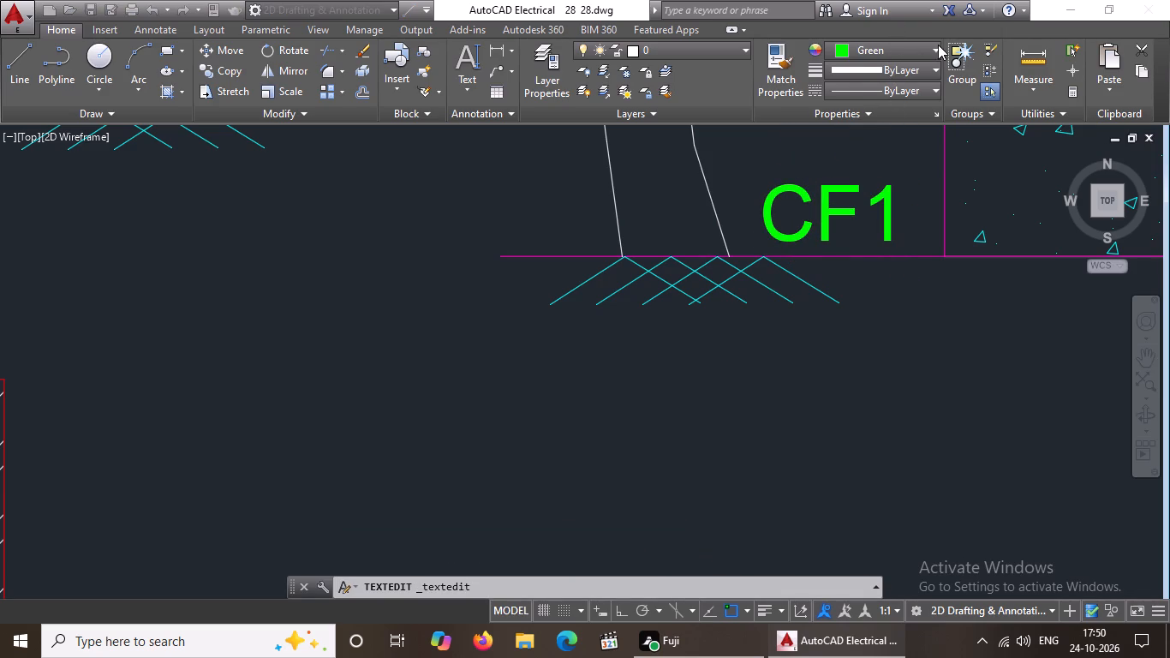
{"action": "left_click", "coordinate": [937, 45]}
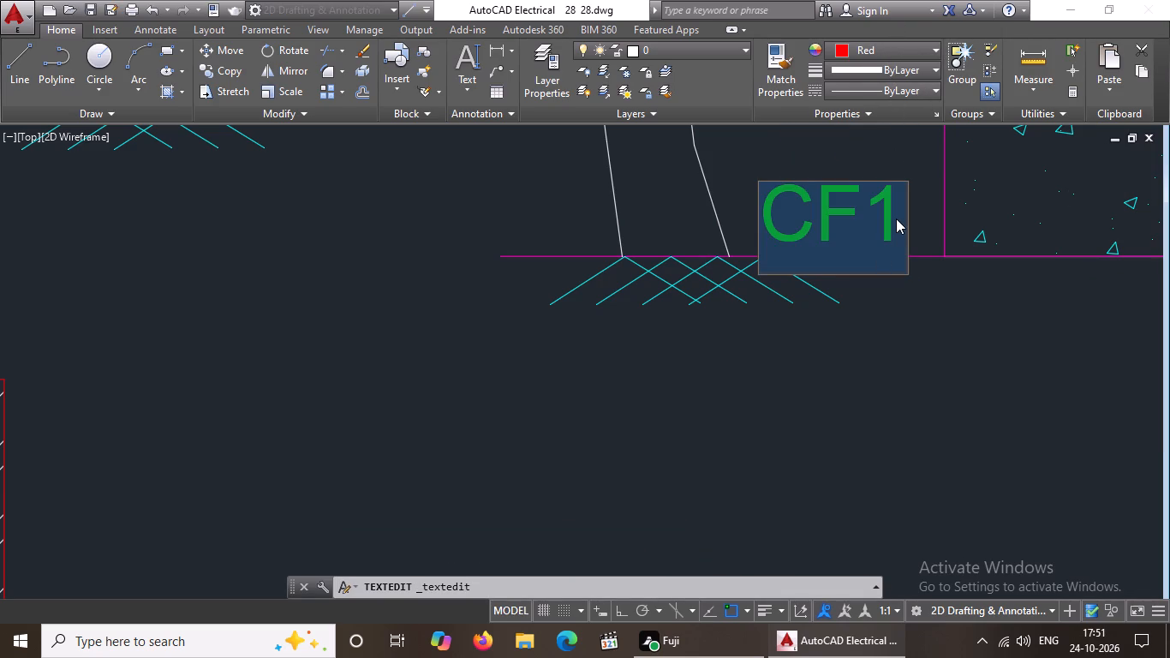
{"action": "key", "text": "BackSpace"}
{"action": "key", "text": "BackSpace"}
{"action": "key", "text": "BackSpace"}
{"action": "type", "text": "G.L"}
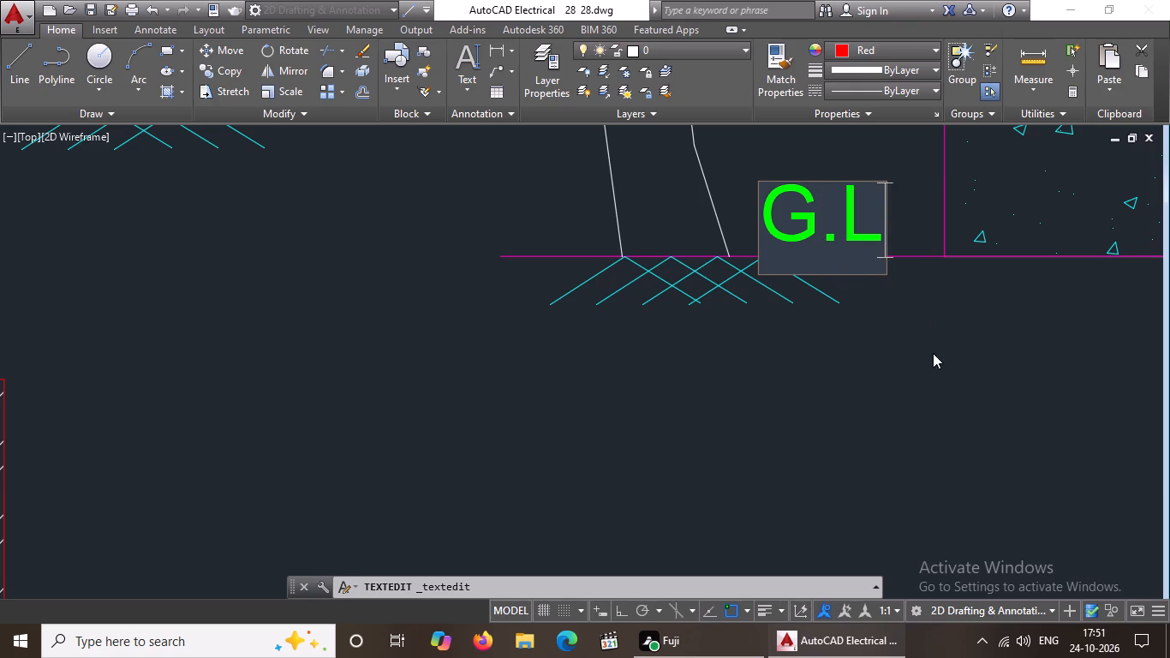
{"action": "left_click", "coordinate": [920, 338]}
{"action": "left_click", "coordinate": [839, 212]}
Set the G.L label's colour to white (255,255,255).
{"action": "double_click", "coordinate": [851, 208]}
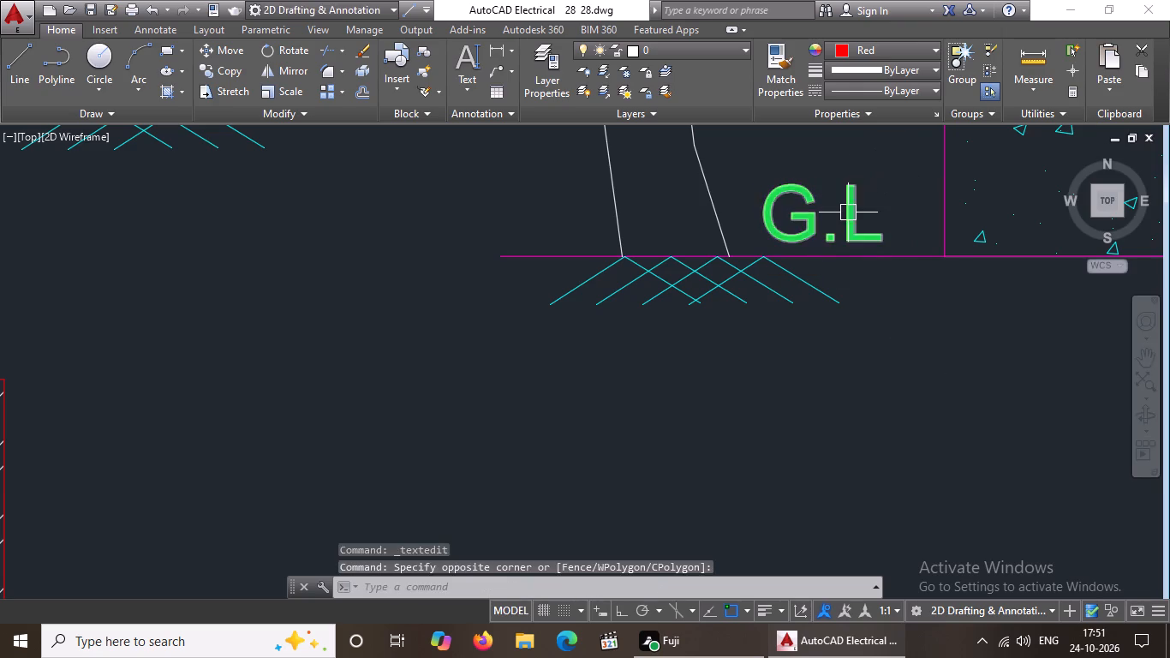
{"action": "left_click", "coordinate": [879, 44]}
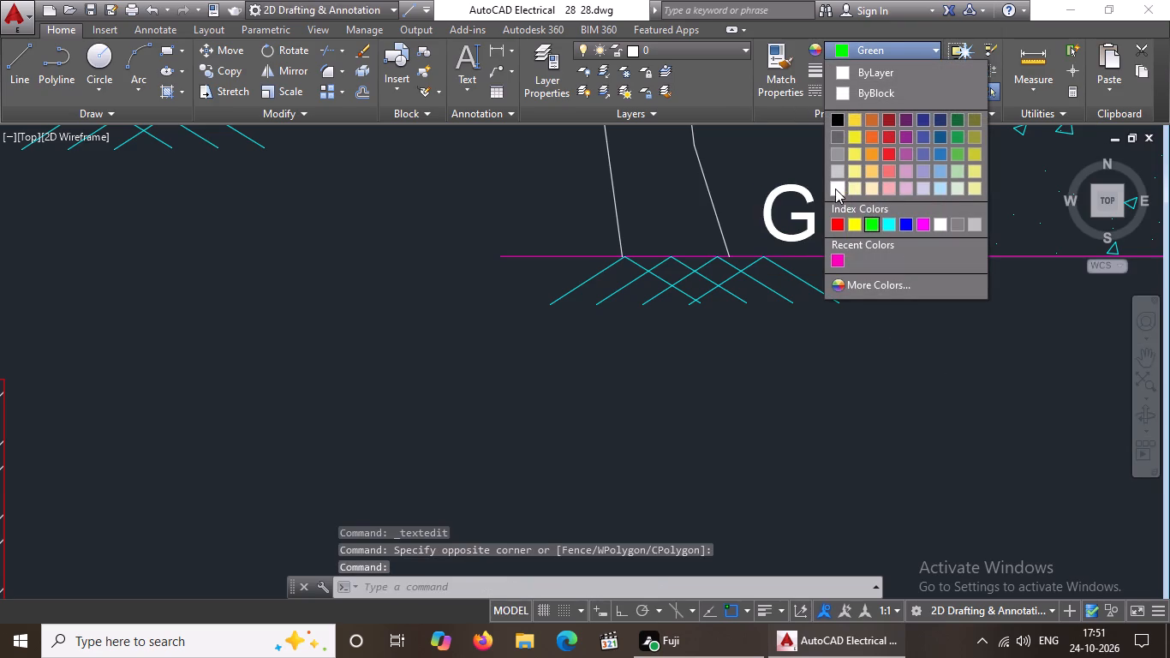
{"action": "left_click", "coordinate": [835, 188]}
{"action": "scroll", "coordinate": [827, 290], "scroll_direction": "down", "scroll_amount": 3}
{"action": "key", "text": "Escape"}
Copy the G.L label to the ground line at the elevation's right end, beside the right palm tree.
{"action": "left_click", "coordinate": [825, 278]}
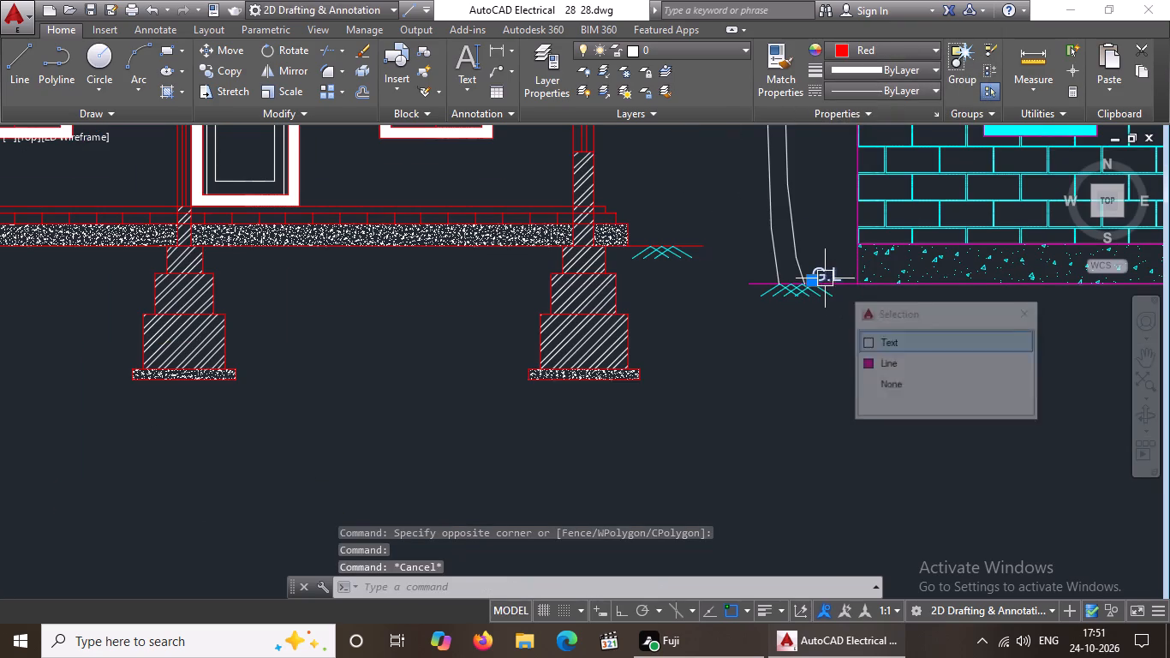
{"action": "left_click", "coordinate": [221, 71]}
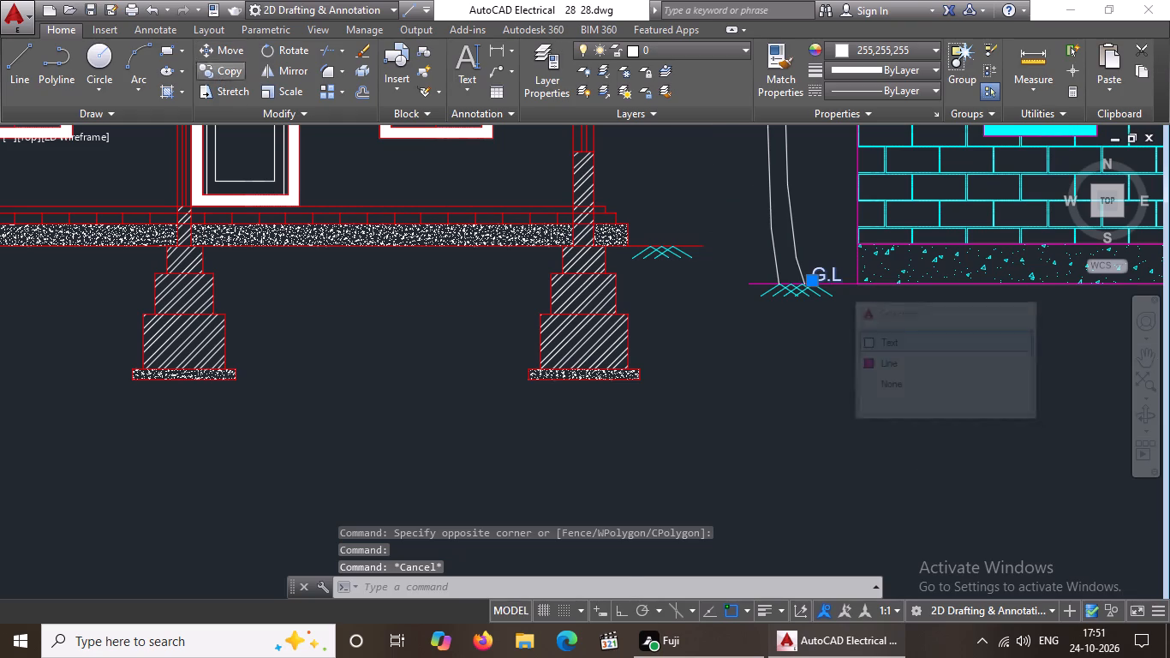
{"action": "left_click", "coordinate": [823, 275]}
{"action": "scroll", "coordinate": [821, 272], "scroll_direction": "down", "scroll_amount": 4}
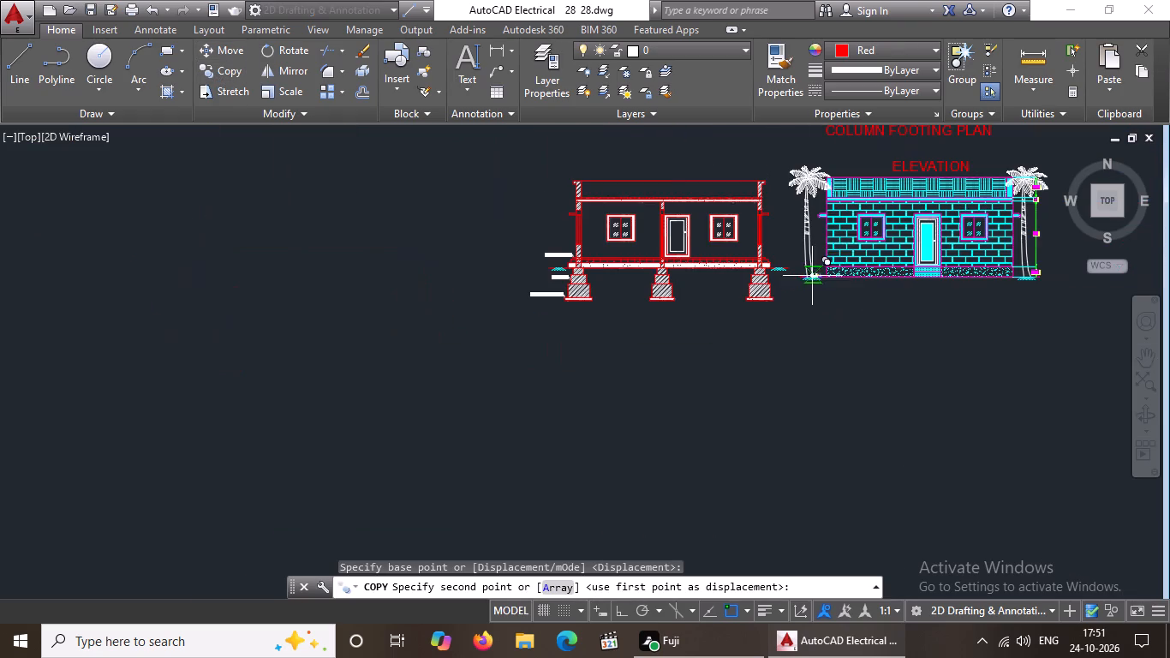
{"action": "scroll", "coordinate": [1058, 242], "scroll_direction": "up", "scroll_amount": 3}
{"action": "scroll", "coordinate": [894, 374], "scroll_direction": "up", "scroll_amount": 3}
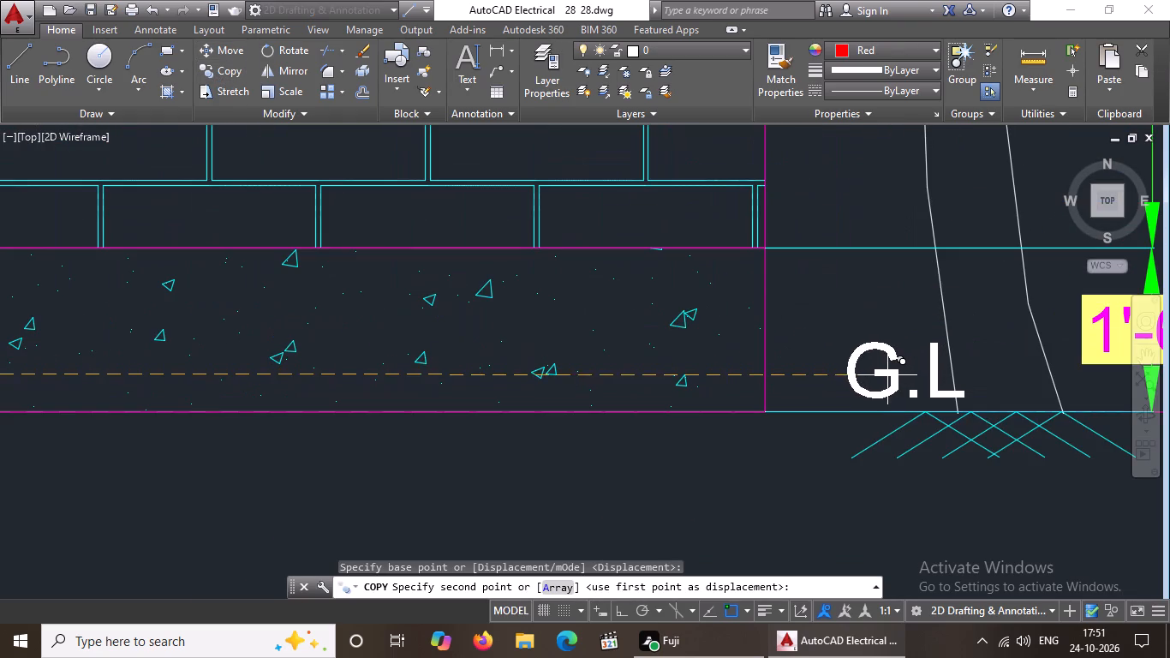
{"action": "left_click", "coordinate": [842, 378]}
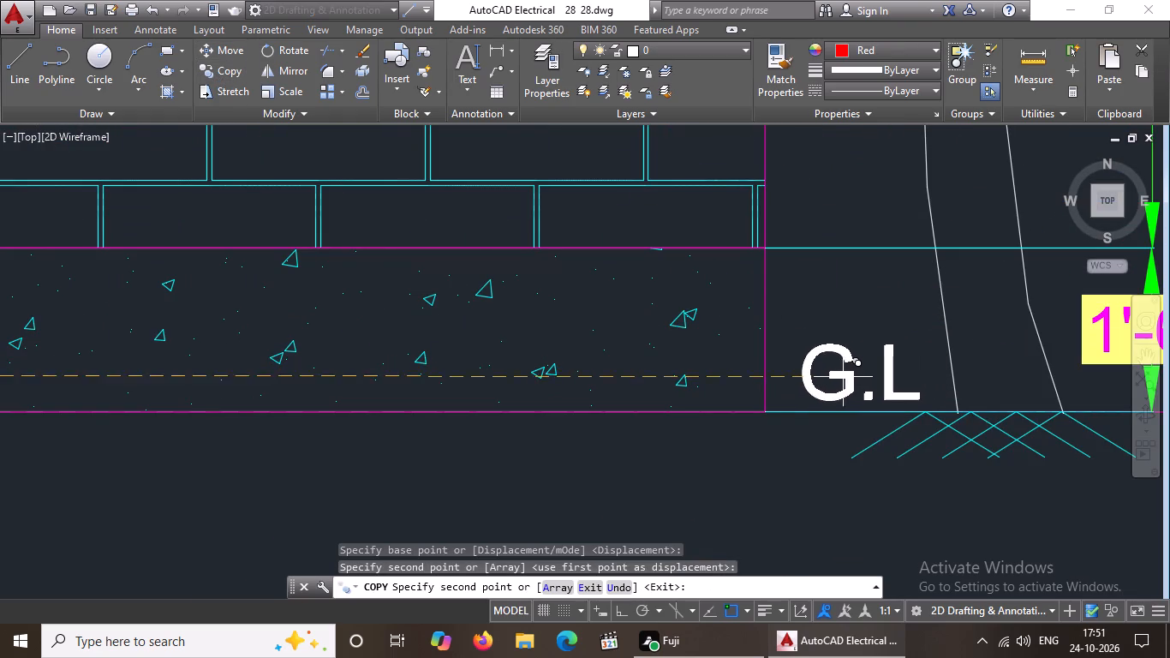
Place further copies of the G.L label above the ground marks on both sides of the section.
{"action": "scroll", "coordinate": [847, 343], "scroll_direction": "down", "scroll_amount": 6}
{"action": "scroll", "coordinate": [128, 330], "scroll_direction": "up", "scroll_amount": 3}
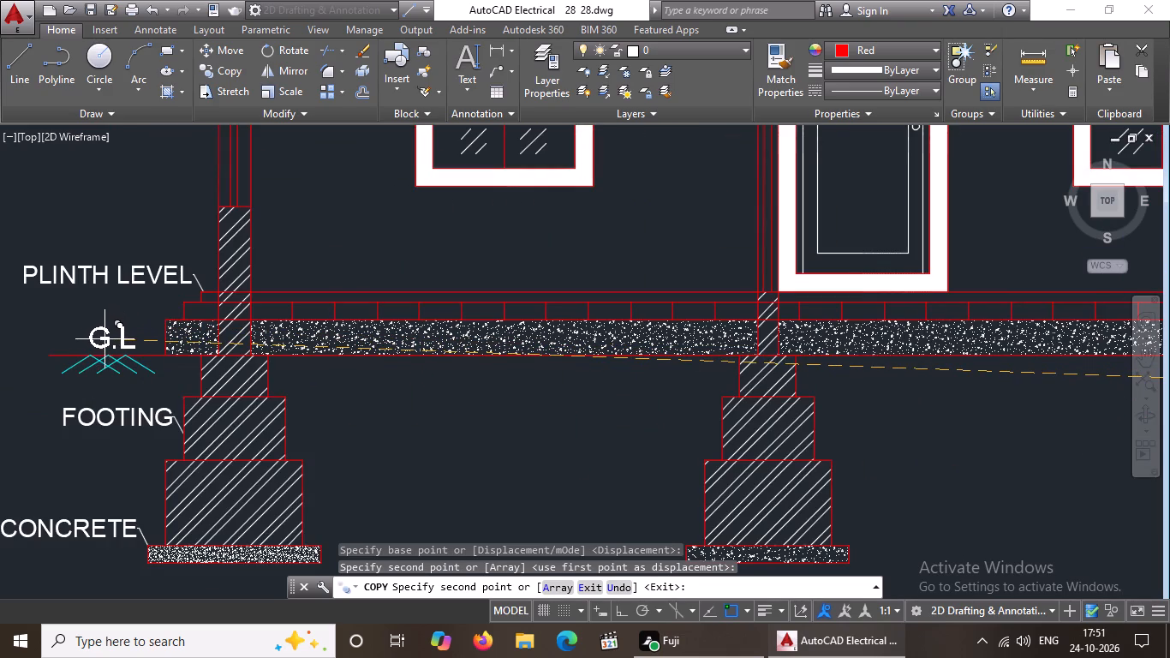
{"action": "left_click", "coordinate": [104, 339]}
{"action": "scroll", "coordinate": [114, 320], "scroll_direction": "down", "scroll_amount": 4}
{"action": "scroll", "coordinate": [327, 327], "scroll_direction": "up", "scroll_amount": 4}
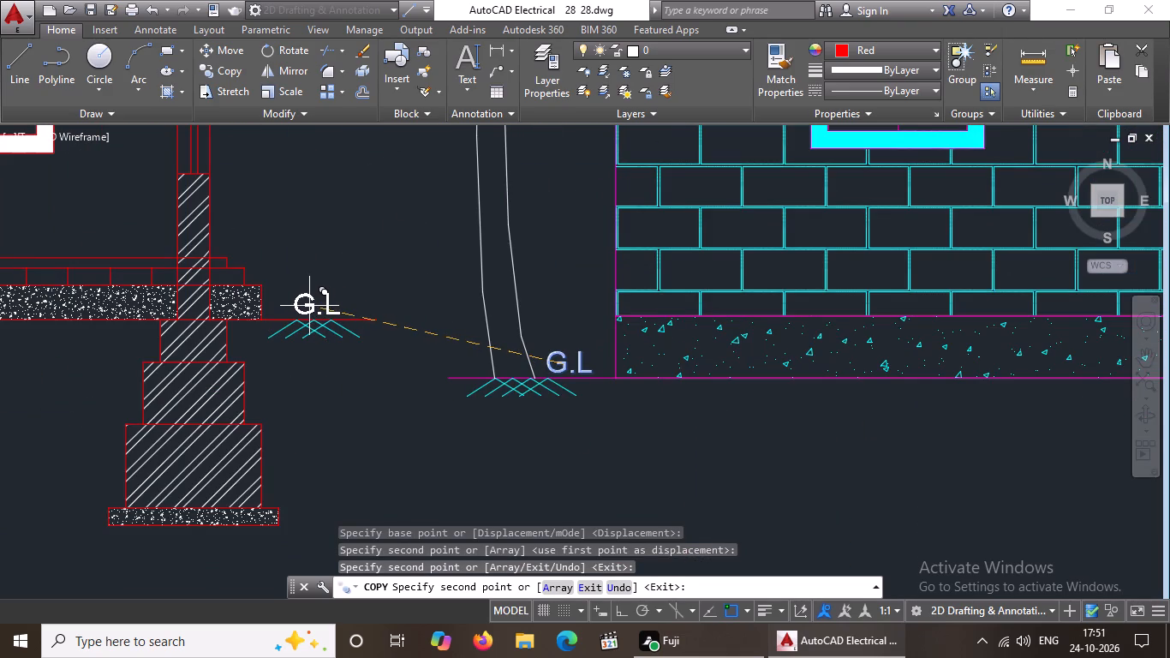
{"action": "left_click", "coordinate": [309, 306]}
{"action": "scroll", "coordinate": [327, 291], "scroll_direction": "down", "scroll_amount": 4}
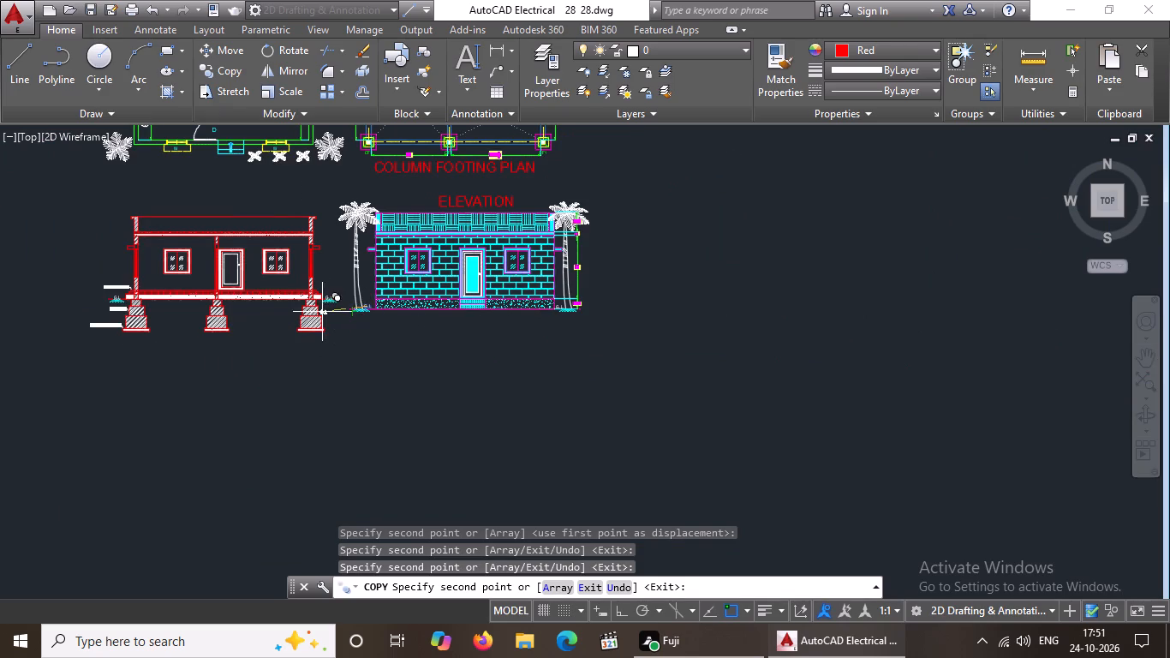
{"action": "middle_click_drag", "start_coordinate": [301, 305], "coordinate": [391, 342]}
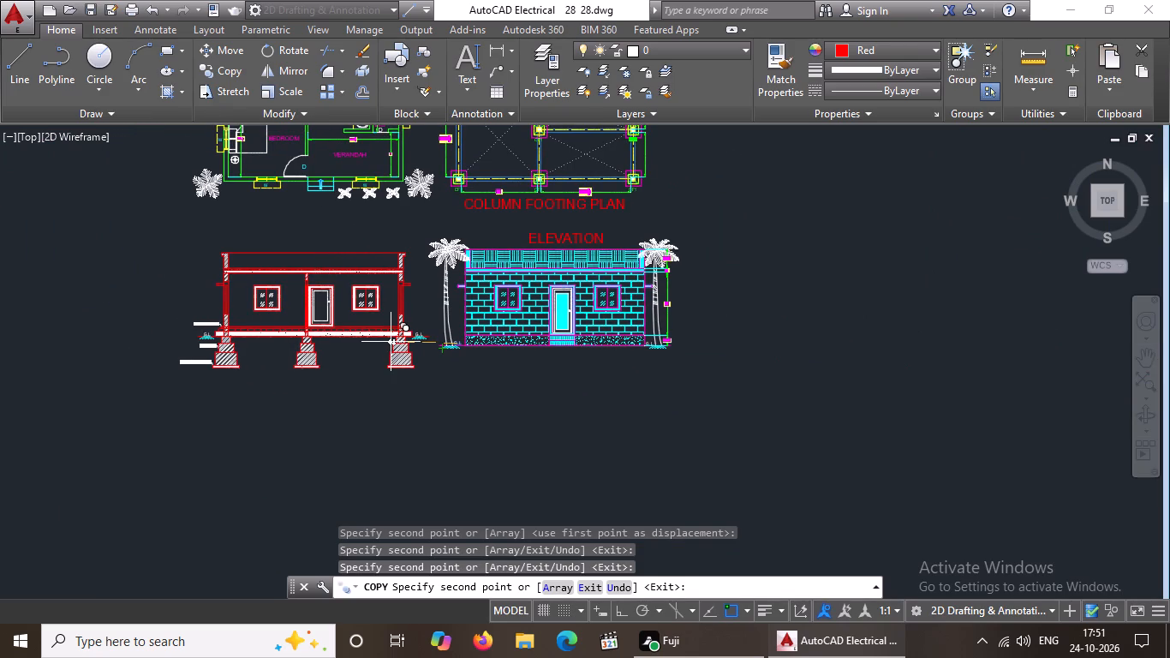
{"action": "middle_click_drag", "start_coordinate": [330, 314], "coordinate": [339, 339]}
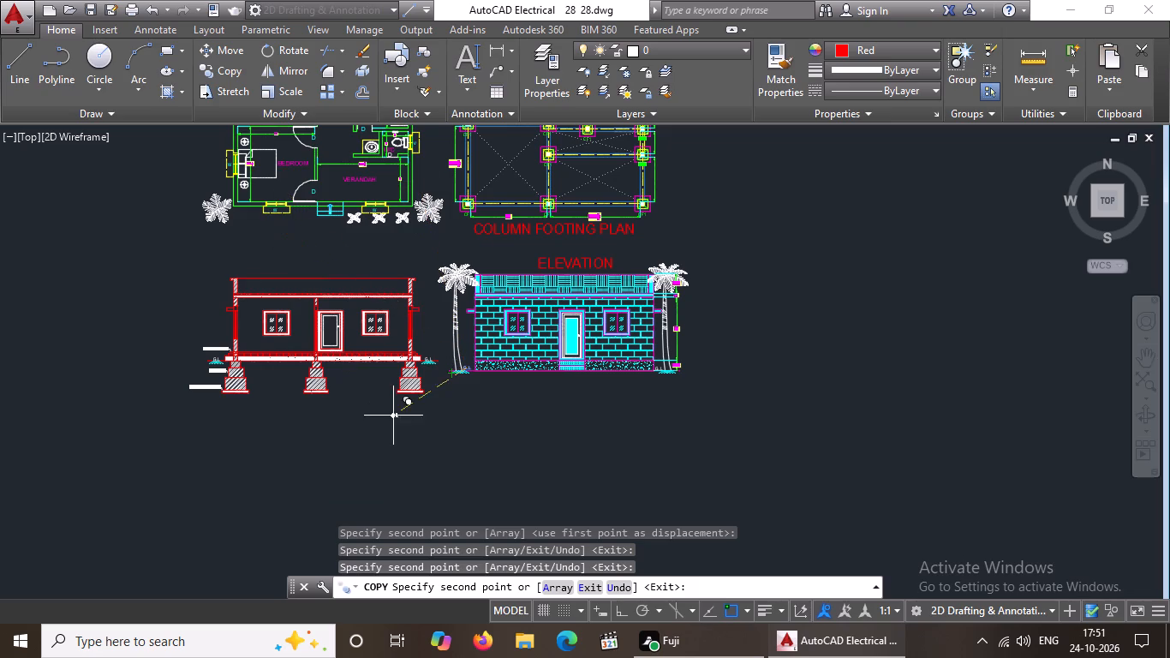
{"action": "key", "text": "Escape"}
{"action": "key", "text": "Escape"}
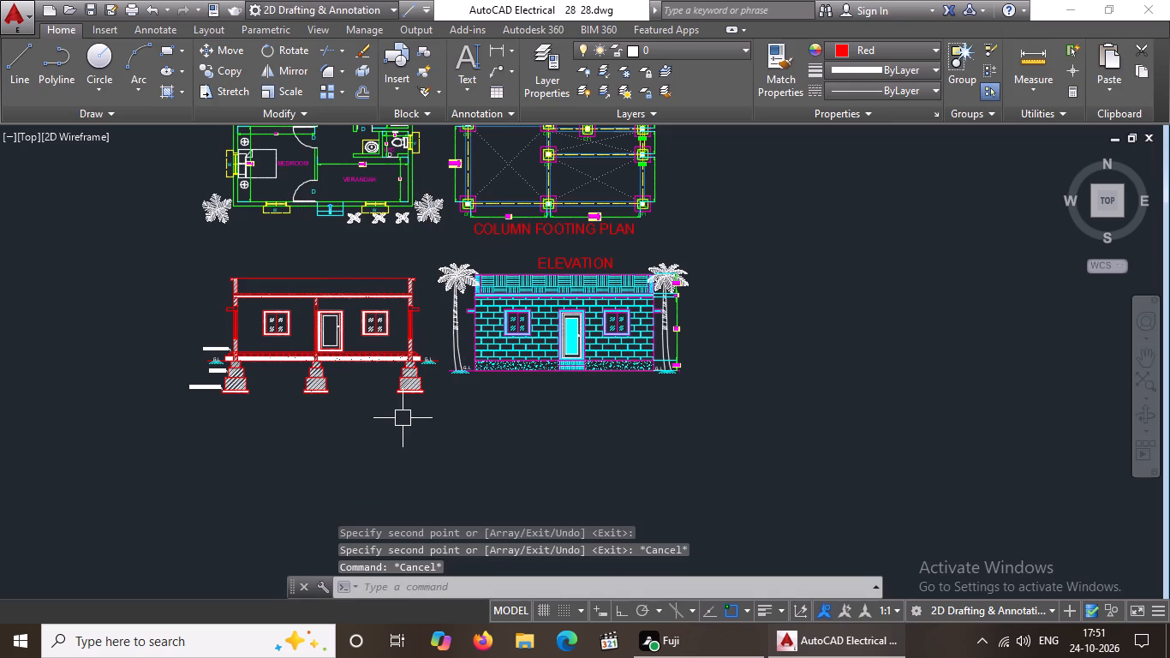
Copy the VERANDAH label from the floor plan into the section, just above the door.
{"action": "middle_click_drag", "start_coordinate": [389, 405], "coordinate": [393, 494]}
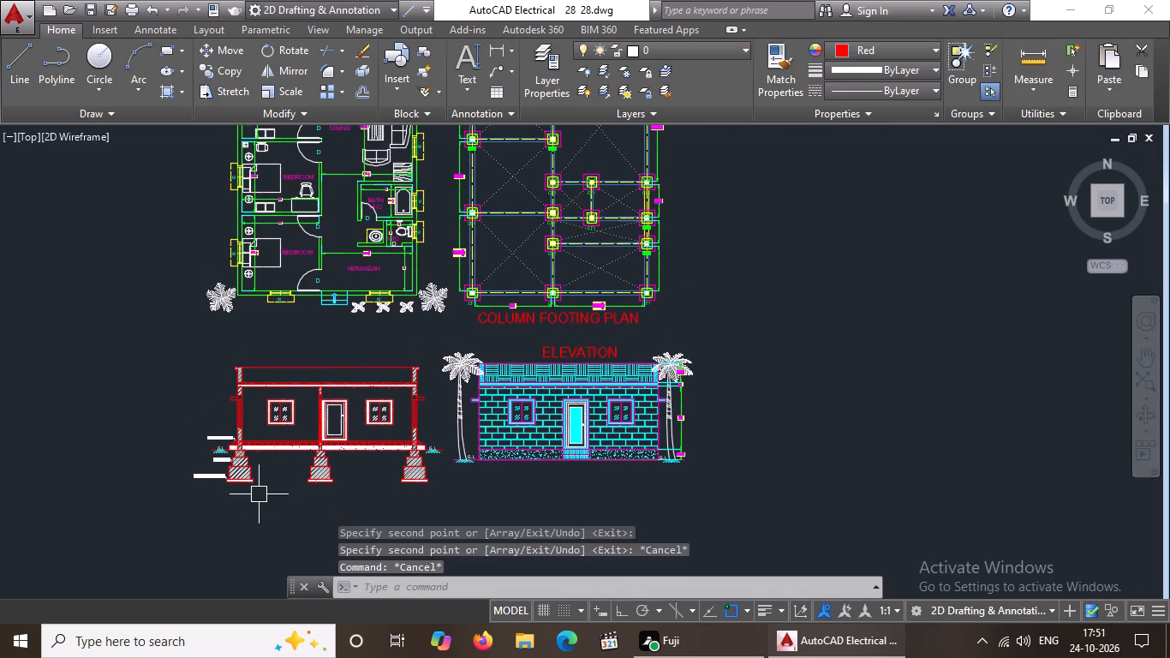
{"action": "scroll", "coordinate": [259, 492], "scroll_direction": "up", "scroll_amount": 2}
{"action": "middle_click_drag", "start_coordinate": [260, 482], "coordinate": [159, 563]}
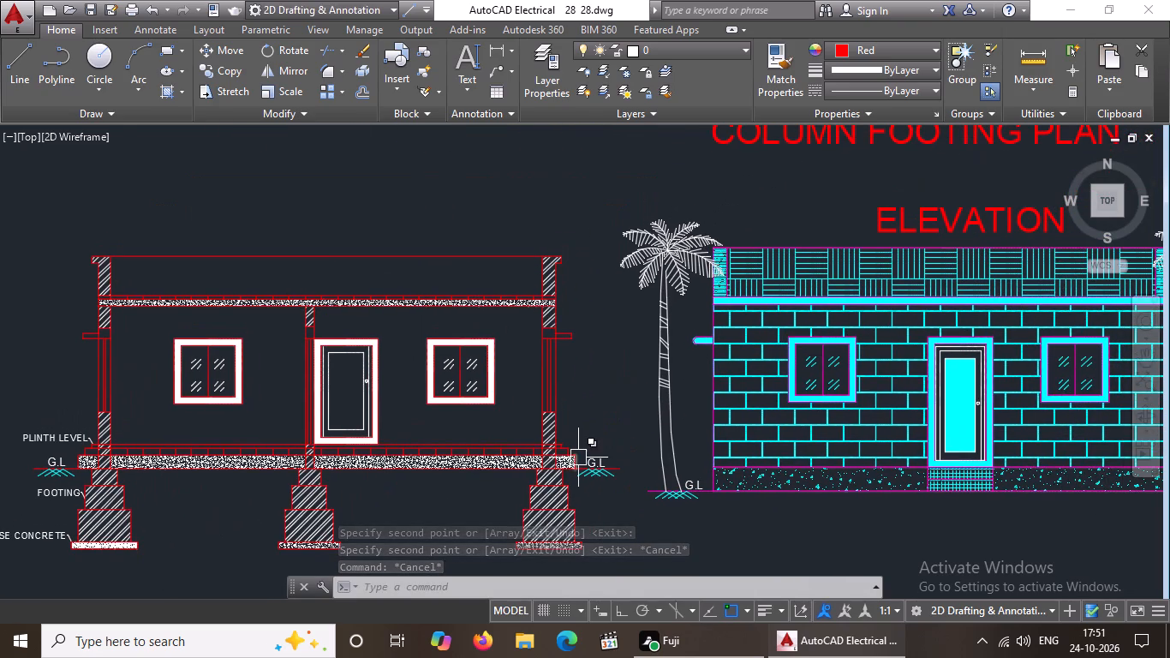
{"action": "middle_click_drag", "start_coordinate": [577, 457], "coordinate": [558, 456]}
{"action": "scroll", "coordinate": [558, 458], "scroll_direction": "down", "scroll_amount": 1}
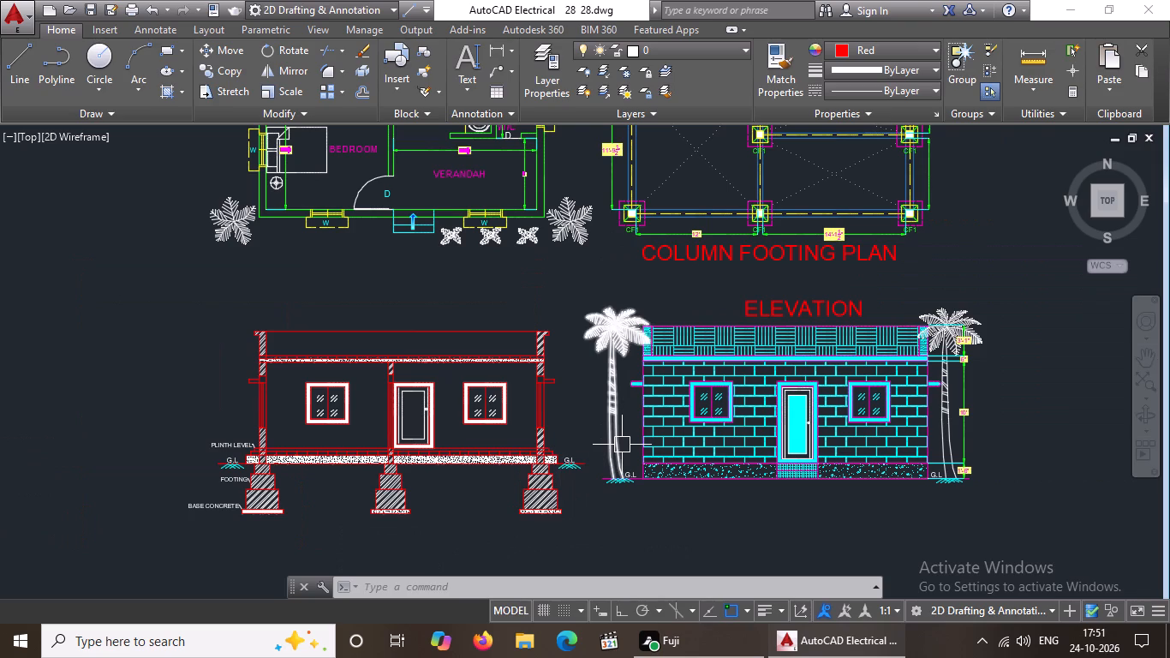
{"action": "middle_click_drag", "start_coordinate": [576, 444], "coordinate": [516, 457]}
{"action": "scroll", "coordinate": [435, 428], "scroll_direction": "down", "scroll_amount": 1}
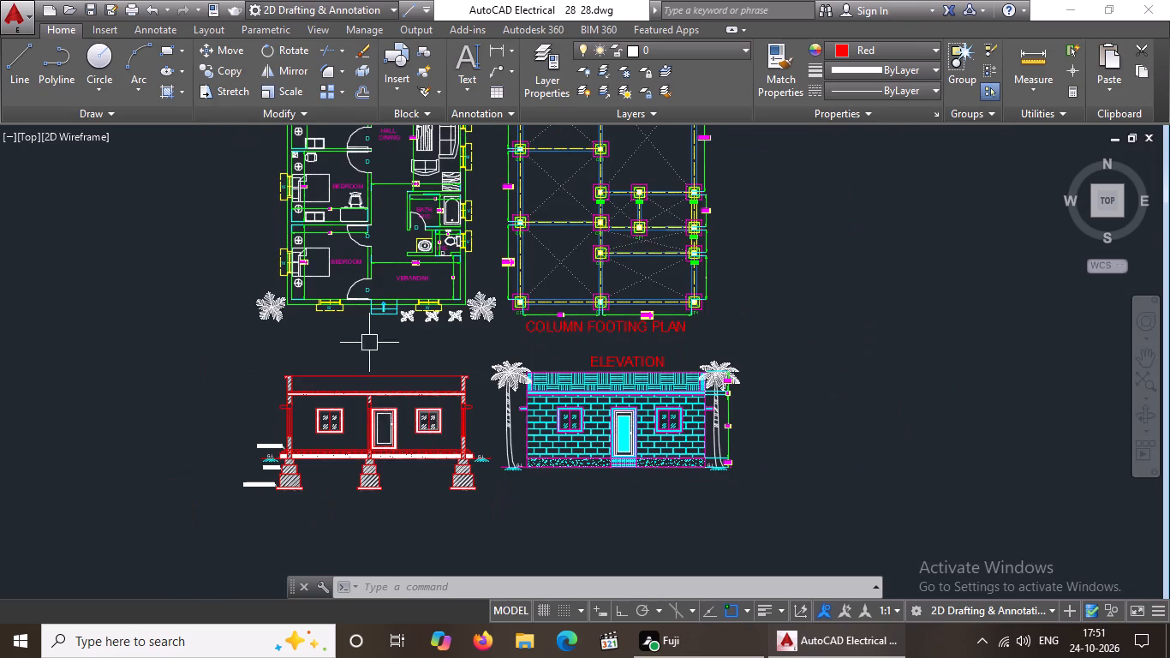
{"action": "scroll", "coordinate": [404, 271], "scroll_direction": "up", "scroll_amount": 2}
{"action": "left_click", "coordinate": [404, 283]}
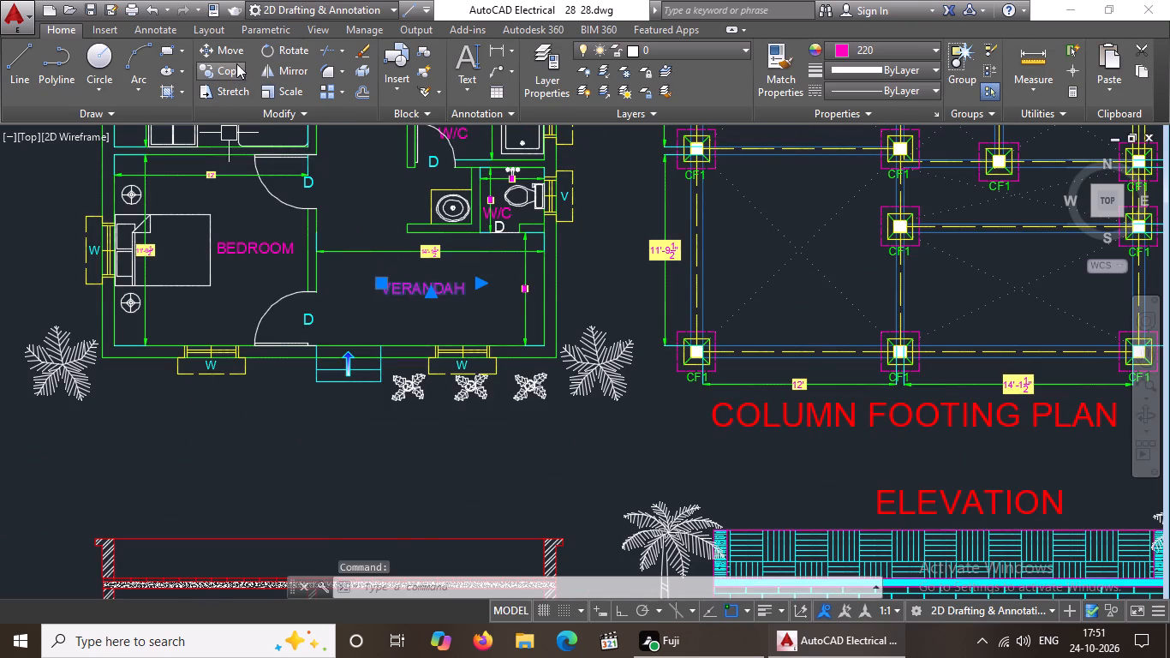
{"action": "left_click", "coordinate": [222, 75]}
{"action": "left_click", "coordinate": [420, 290]}
{"action": "scroll", "coordinate": [420, 291], "scroll_direction": "down", "scroll_amount": 3}
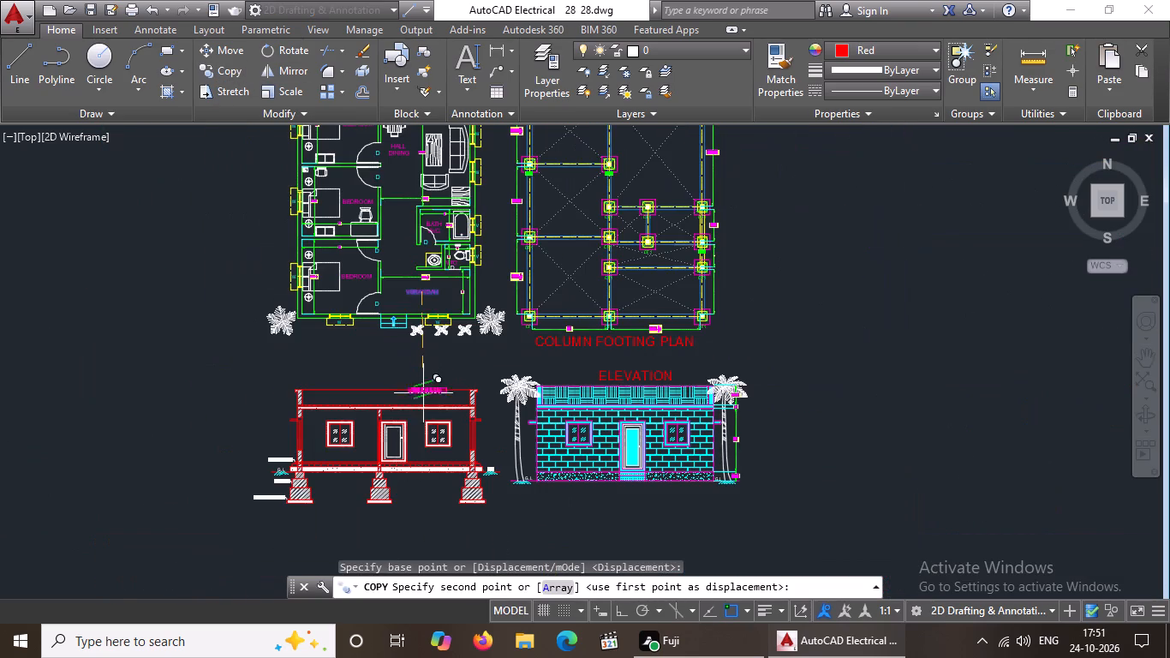
{"action": "scroll", "coordinate": [433, 463], "scroll_direction": "up", "scroll_amount": 2}
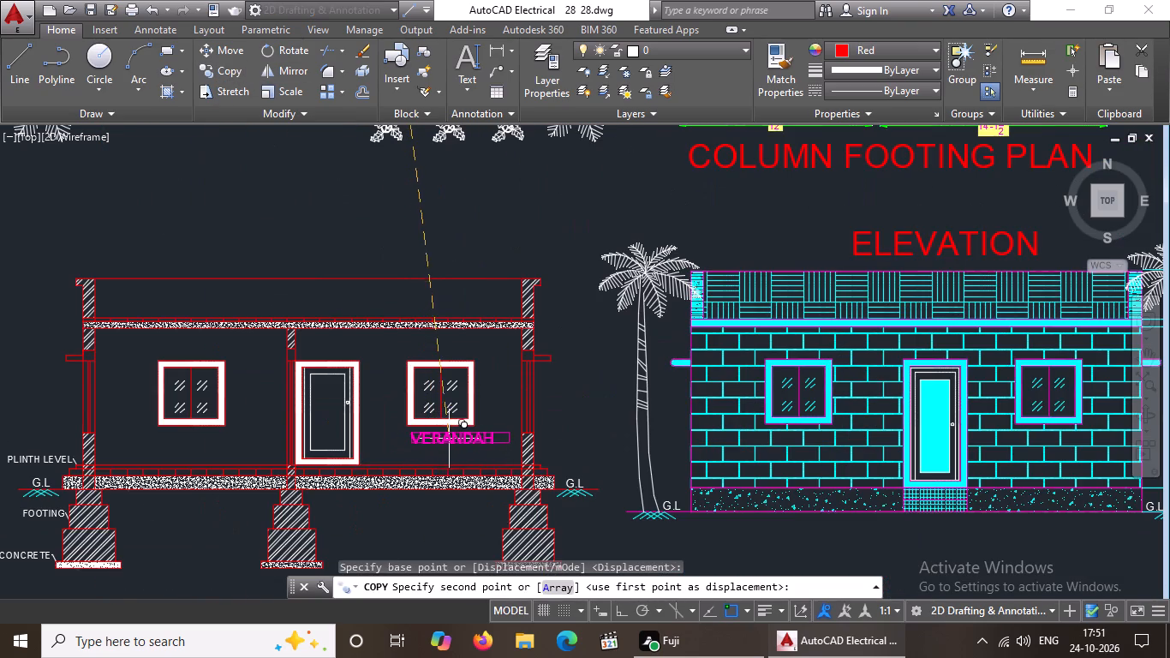
{"action": "left_click", "coordinate": [334, 351]}
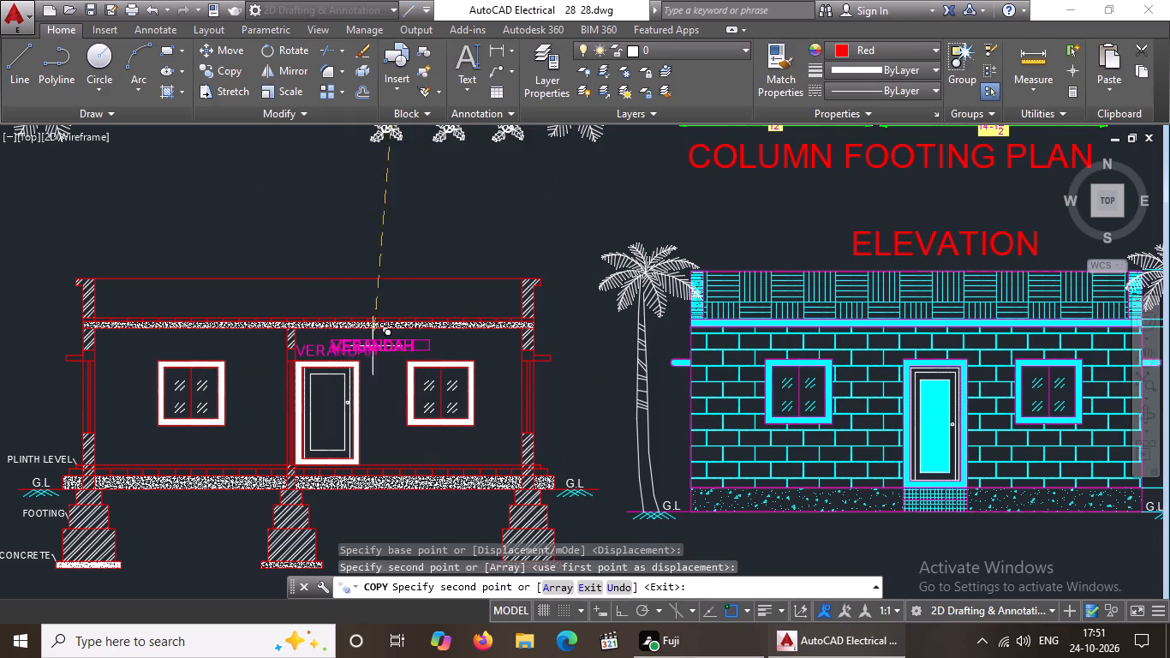
Place two more copies of the VERANDAH label in the section, one above each window.
{"action": "scroll", "coordinate": [440, 349], "scroll_direction": "down", "scroll_amount": 1}
{"action": "middle_click_drag", "start_coordinate": [431, 356], "coordinate": [385, 389]}
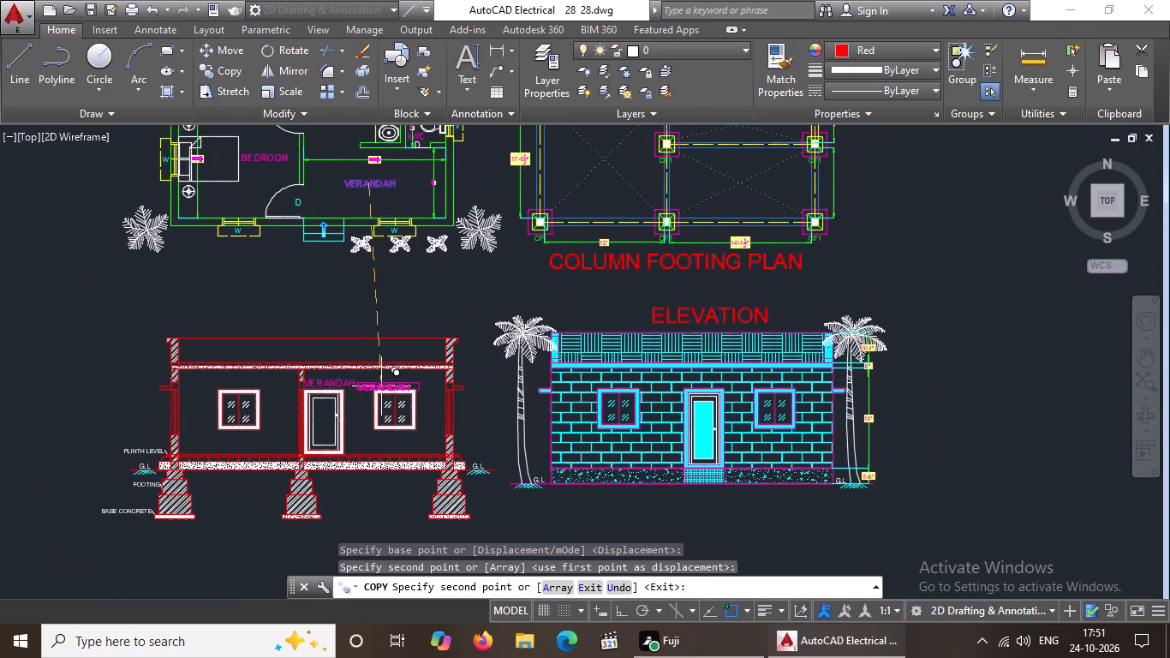
{"action": "scroll", "coordinate": [382, 386], "scroll_direction": "up", "scroll_amount": 2}
{"action": "scroll", "coordinate": [347, 378], "scroll_direction": "down", "scroll_amount": 2}
{"action": "scroll", "coordinate": [227, 386], "scroll_direction": "up", "scroll_amount": 3}
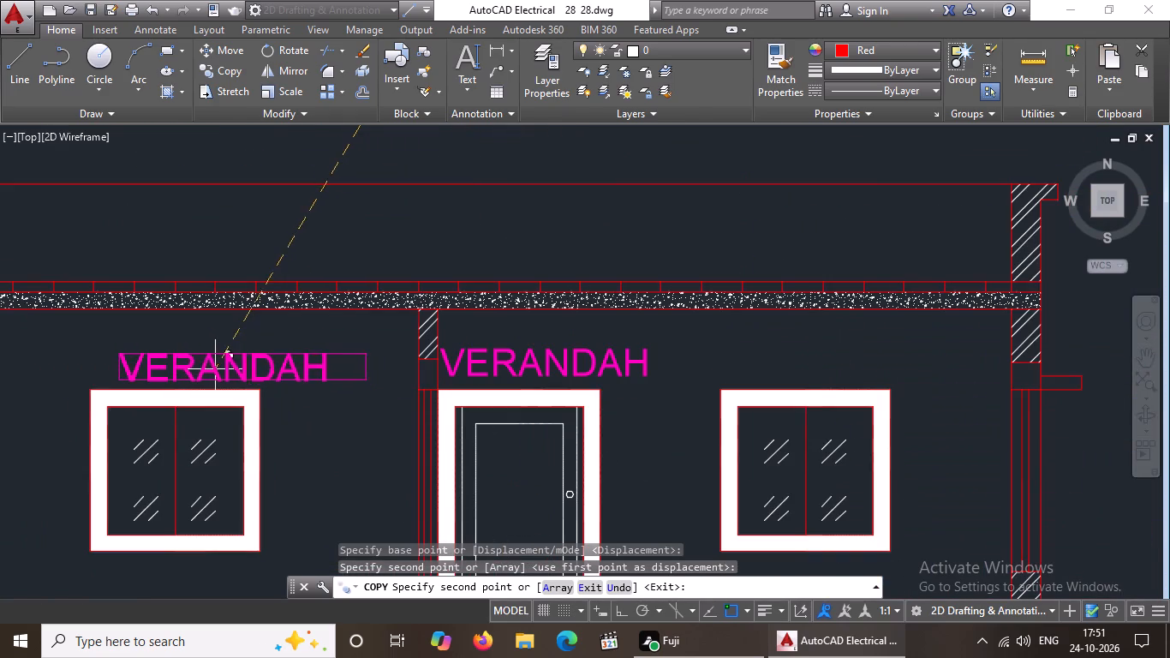
{"action": "left_click", "coordinate": [181, 366]}
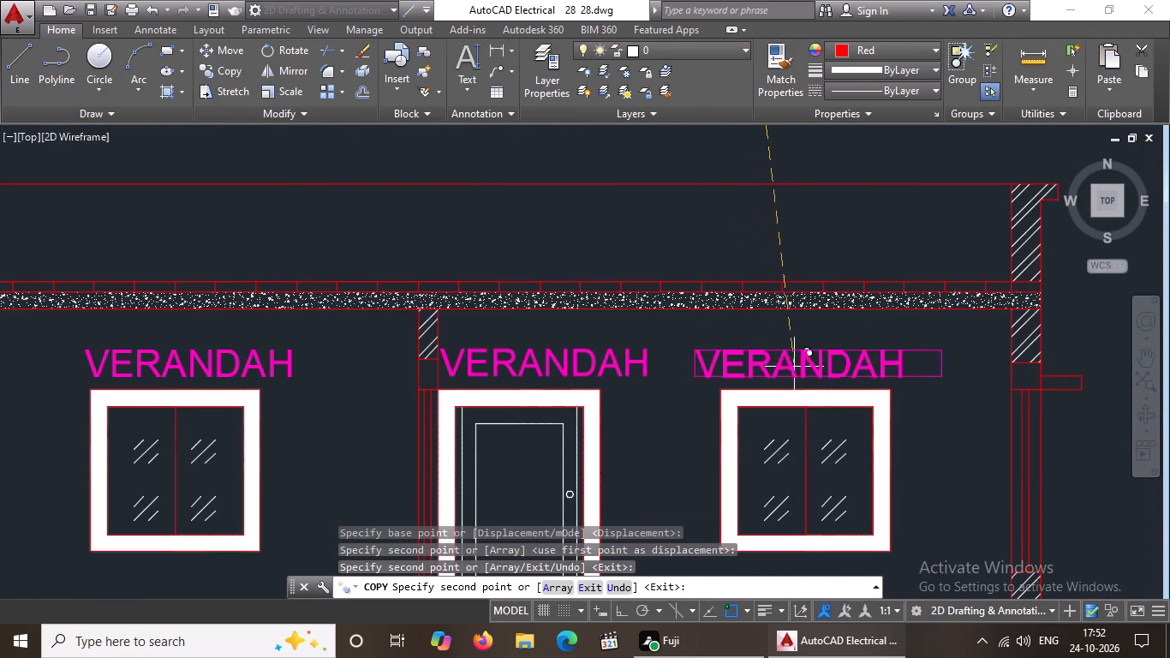
{"action": "left_click", "coordinate": [798, 367]}
{"action": "scroll", "coordinate": [798, 367], "scroll_direction": "down", "scroll_amount": 2}
{"action": "key", "text": "Escape"}
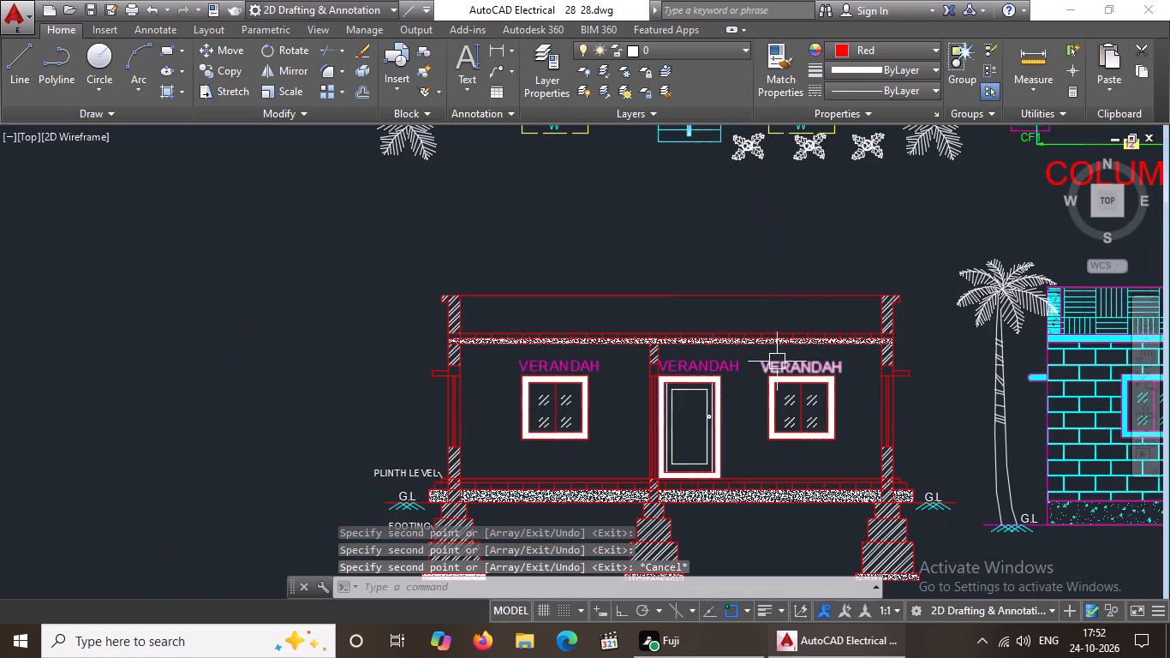
Change the text of the VERANDAH label above the section's left window to WINDOW.
{"action": "scroll", "coordinate": [636, 363], "scroll_direction": "up", "scroll_amount": 2}
{"action": "double_click", "coordinate": [539, 374]}
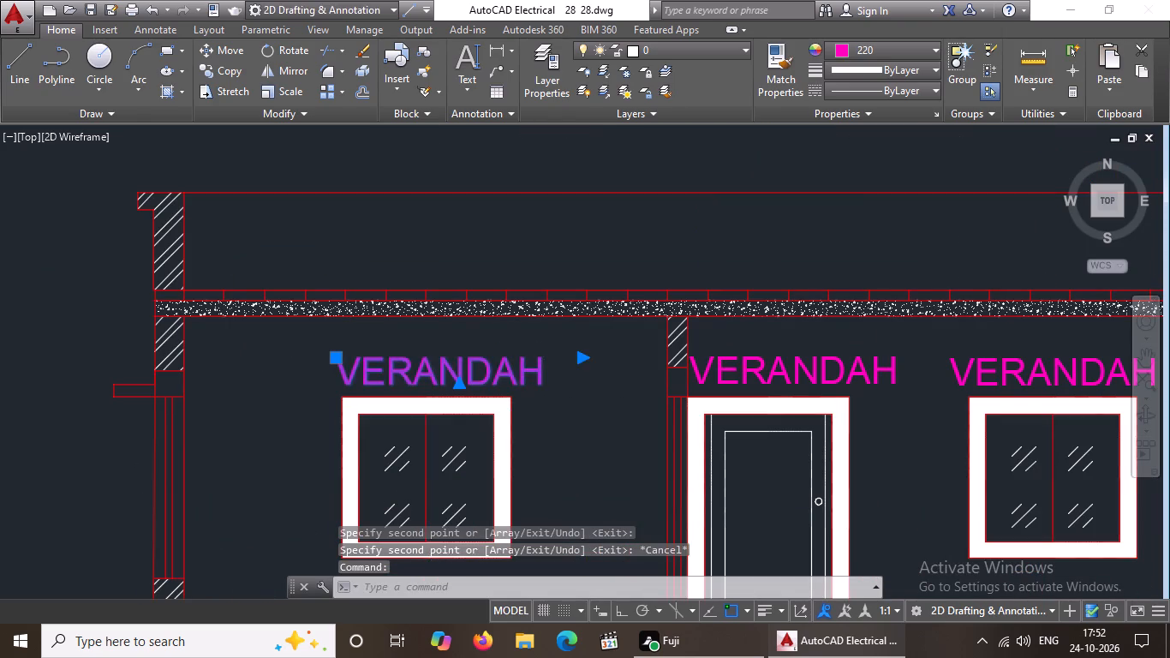
{"action": "key", "text": "BackSpace"}
{"action": "key", "text": "BackSpace"}
{"action": "key", "text": "BackSpace"}
{"action": "key", "text": "BackSpace"}
{"action": "key", "text": "BackSpace"}
{"action": "key", "text": "BackSpace"}
{"action": "key", "text": "BackSpace"}
{"action": "key", "text": "BackSpace"}
{"action": "key", "text": "BackSpace"}
{"action": "key", "text": "BackSpace"}
{"action": "key", "text": "BackSpace"}
{"action": "key", "text": "BackSpace"}
{"action": "key", "text": "BackSpace"}
{"action": "key", "text": "BackSpace"}
{"action": "key", "text": "BackSpace"}
{"action": "key", "text": "BackSpace"}
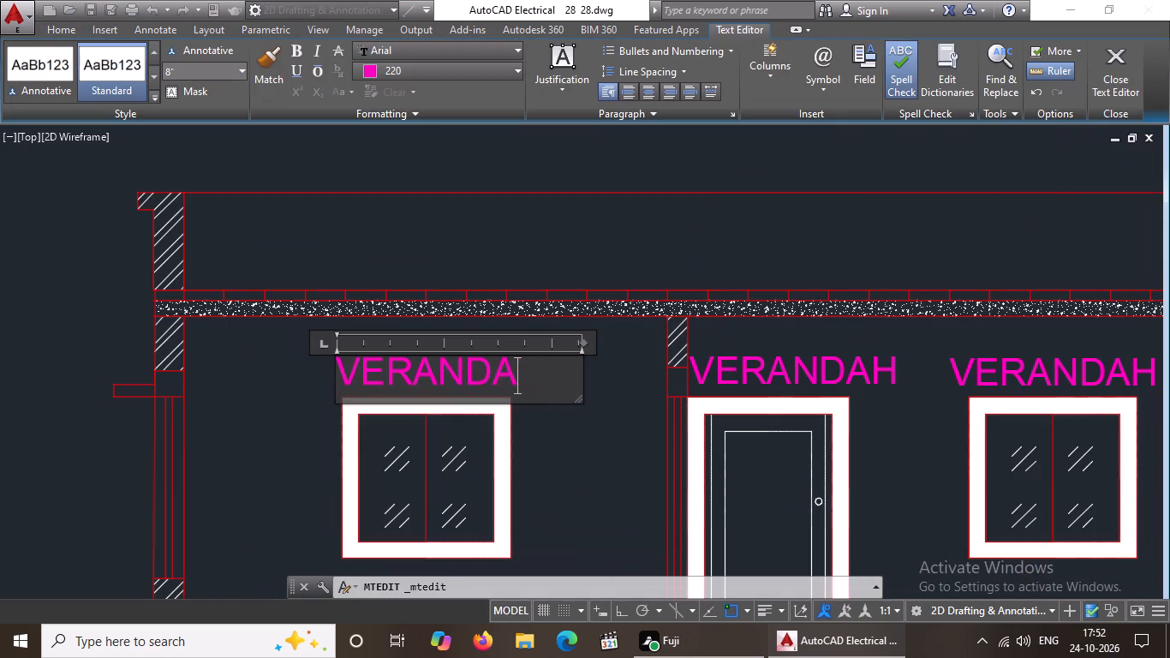
{"action": "type", "text": "WINDOW"}
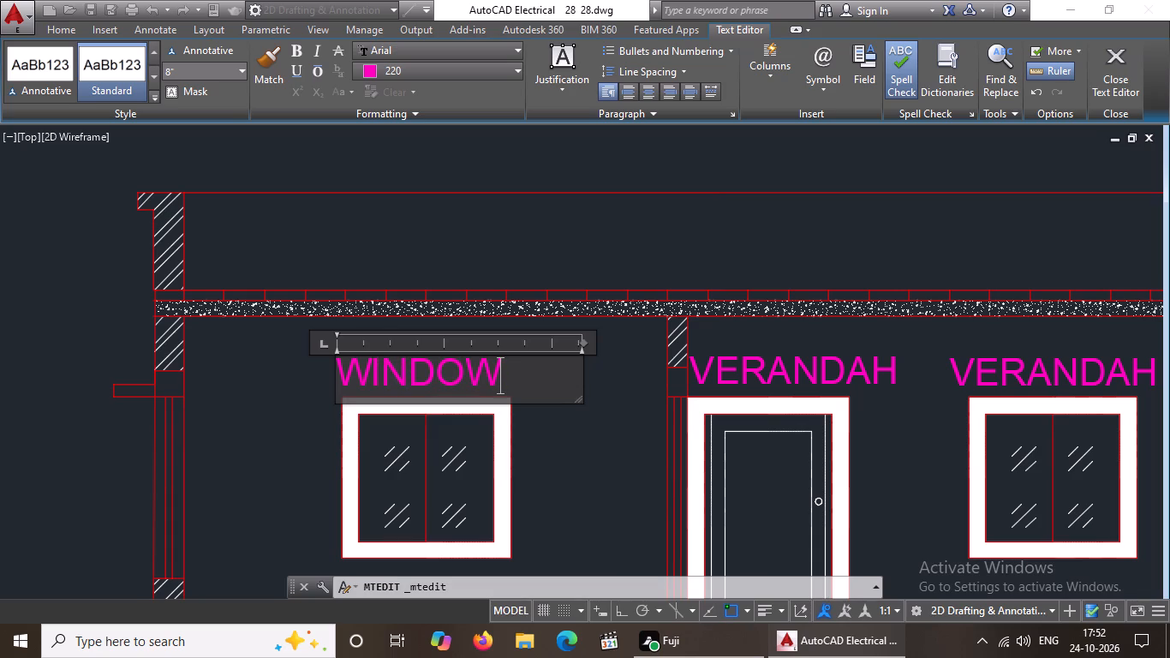
{"action": "left_click", "coordinate": [560, 477]}
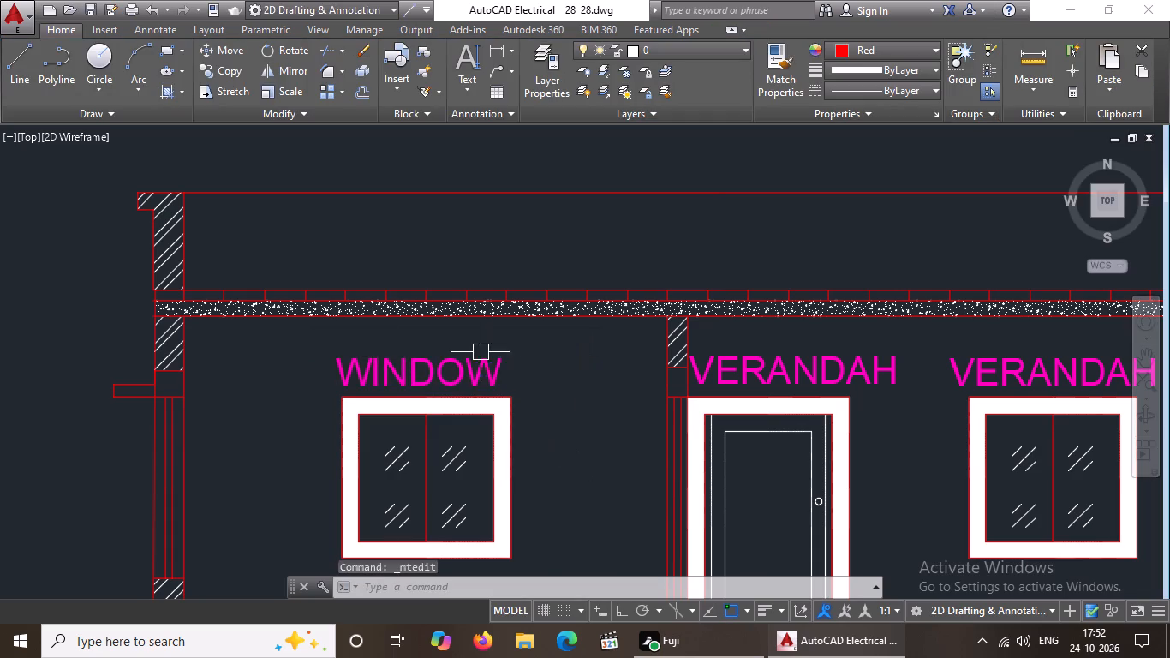
Set the WINDOW label's colour to ByBlock and adjust its placement above the left window.
{"action": "left_click", "coordinate": [475, 365]}
{"action": "left_click", "coordinate": [855, 45]}
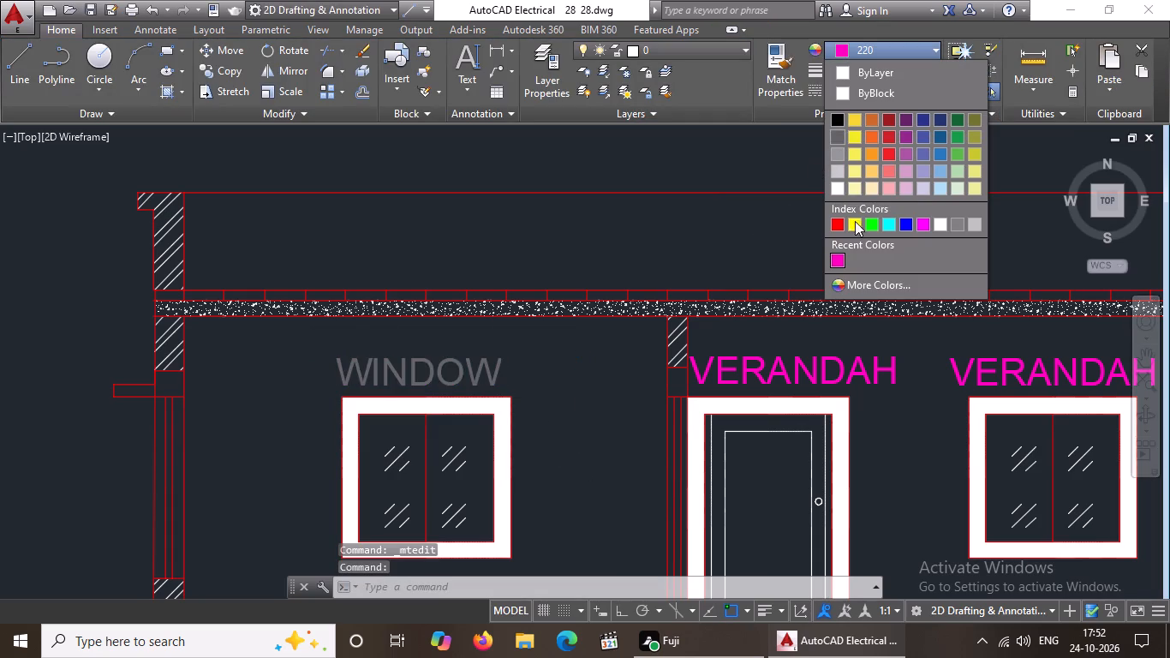
{"action": "left_click", "coordinate": [852, 90]}
{"action": "scroll", "coordinate": [543, 323], "scroll_direction": "down", "scroll_amount": 2}
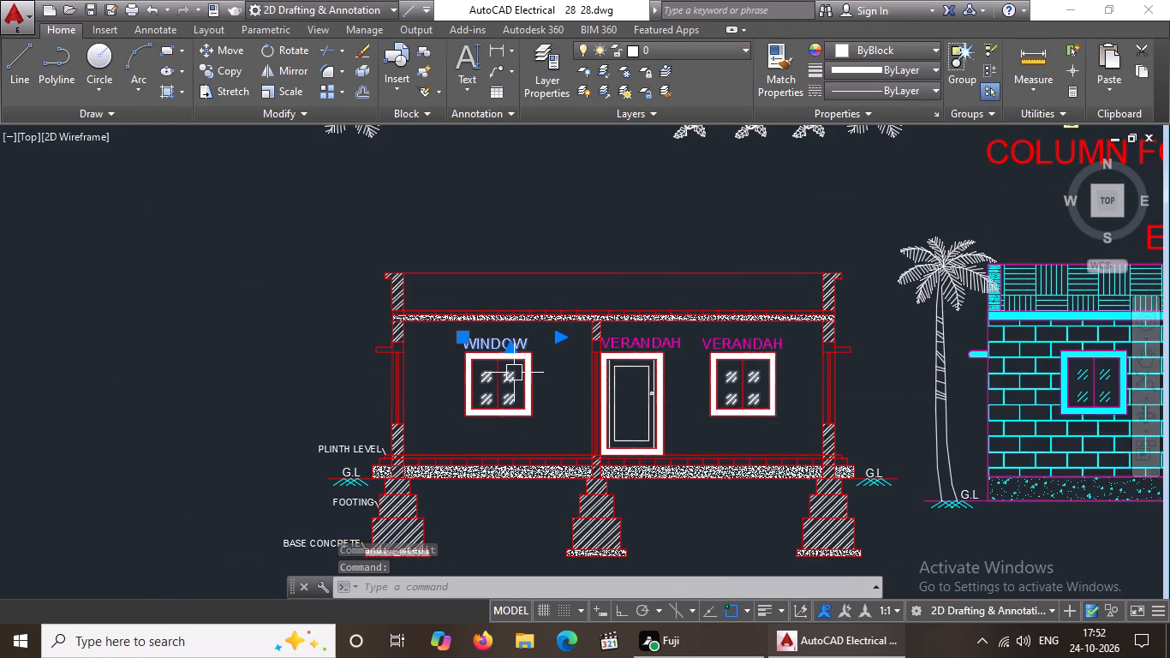
{"action": "scroll", "coordinate": [494, 338], "scroll_direction": "up", "scroll_amount": 2}
{"action": "left_click", "coordinate": [409, 337]}
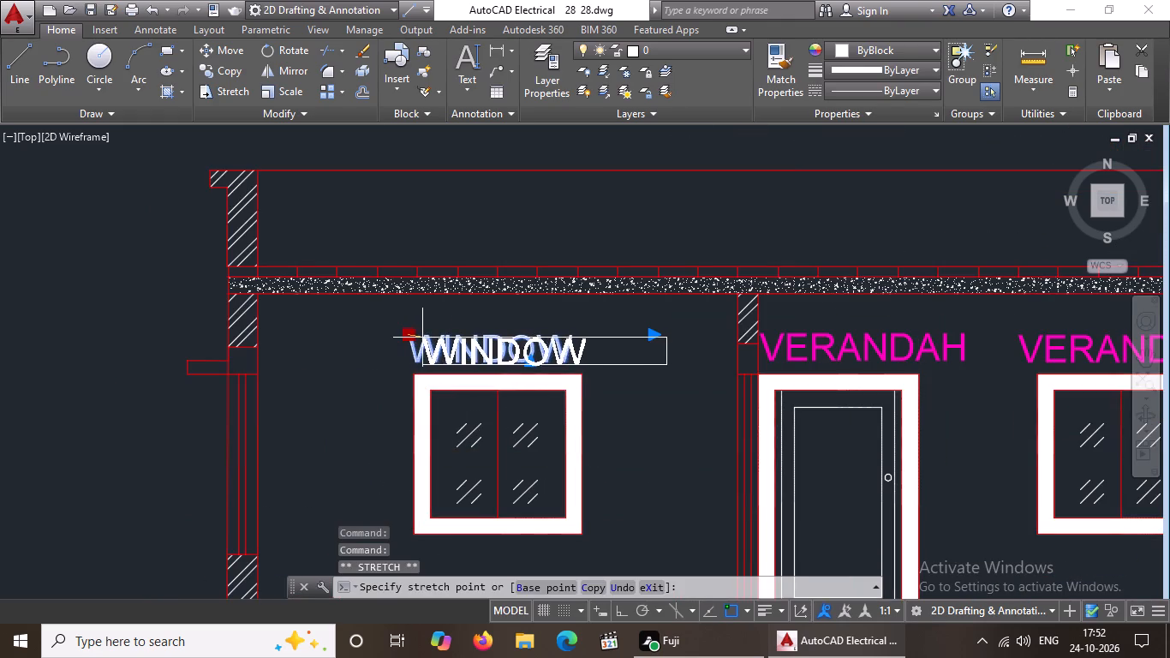
{"action": "left_click", "coordinate": [414, 340]}
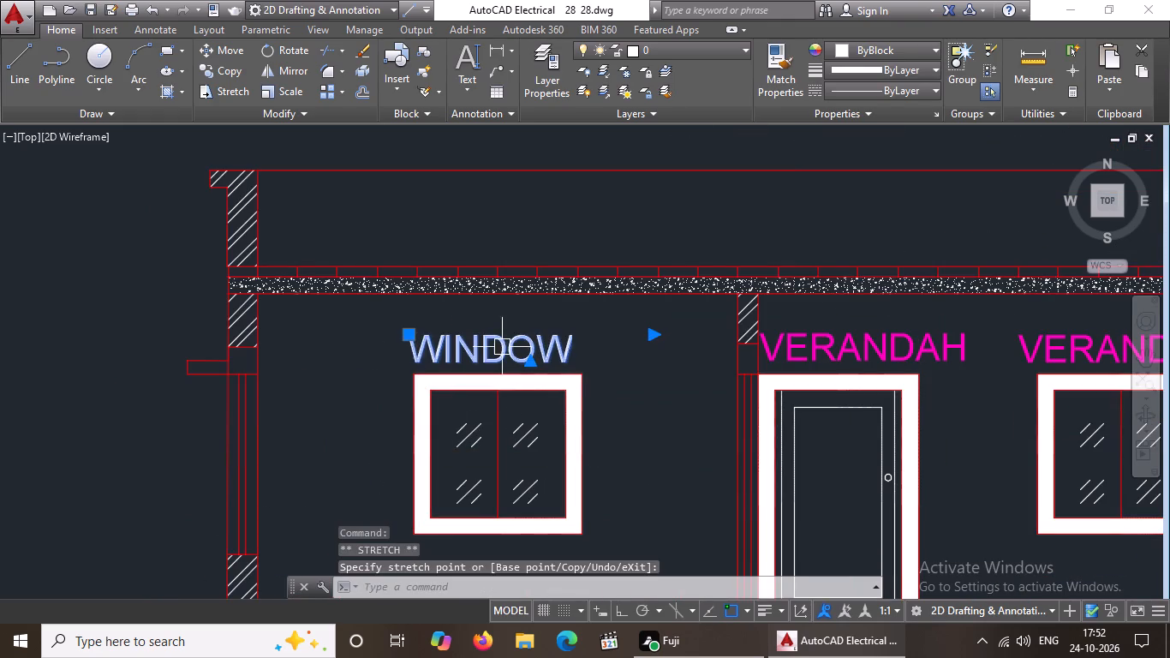
Delete the VERANDAH label above the section's right window.
{"action": "scroll", "coordinate": [503, 346], "scroll_direction": "down", "scroll_amount": 3}
{"action": "scroll", "coordinate": [666, 351], "scroll_direction": "up", "scroll_amount": 3}
{"action": "left_click", "coordinate": [616, 341]}
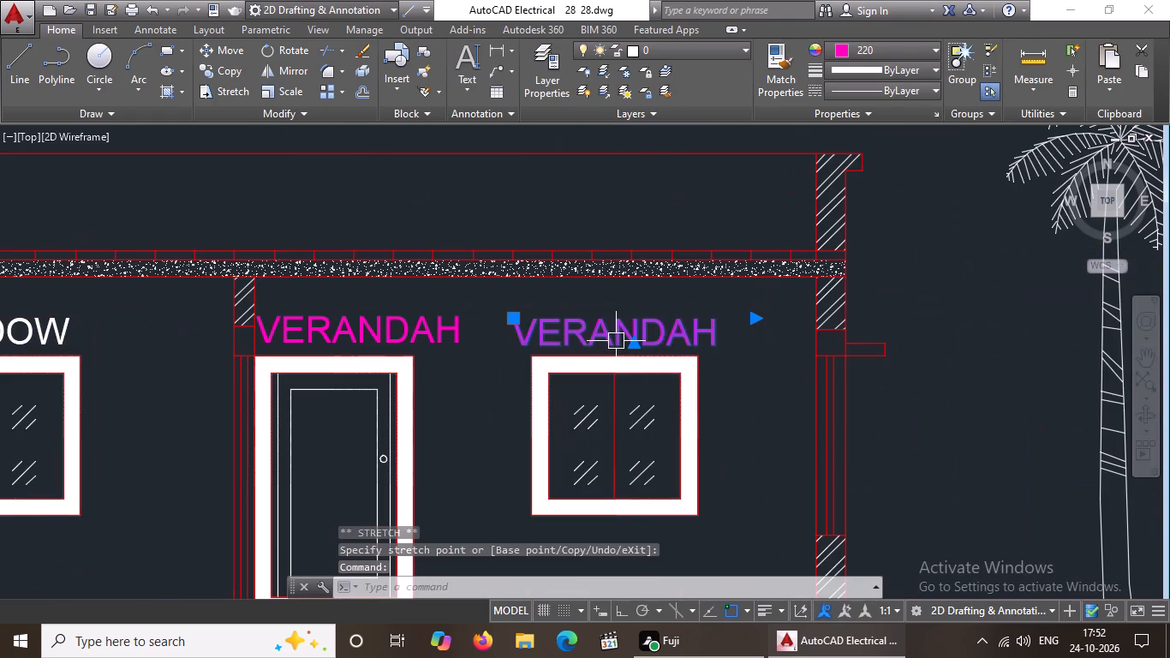
{"action": "key", "text": "Delete"}
Copy the WINDOW label straight across to above the section's right window, with Ortho on.
{"action": "scroll", "coordinate": [618, 355], "scroll_direction": "down", "scroll_amount": 2}
{"action": "scroll", "coordinate": [385, 351], "scroll_direction": "up", "scroll_amount": 2}
{"action": "left_click", "coordinate": [382, 351]}
{"action": "left_click", "coordinate": [242, 68]}
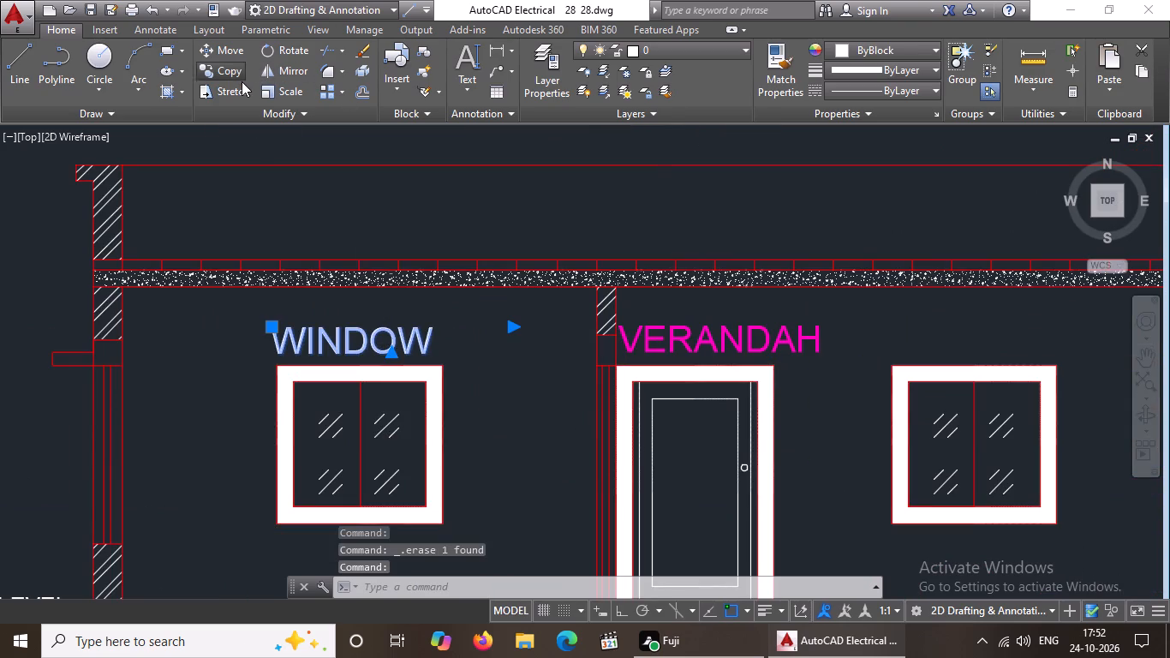
{"action": "left_click", "coordinate": [338, 344]}
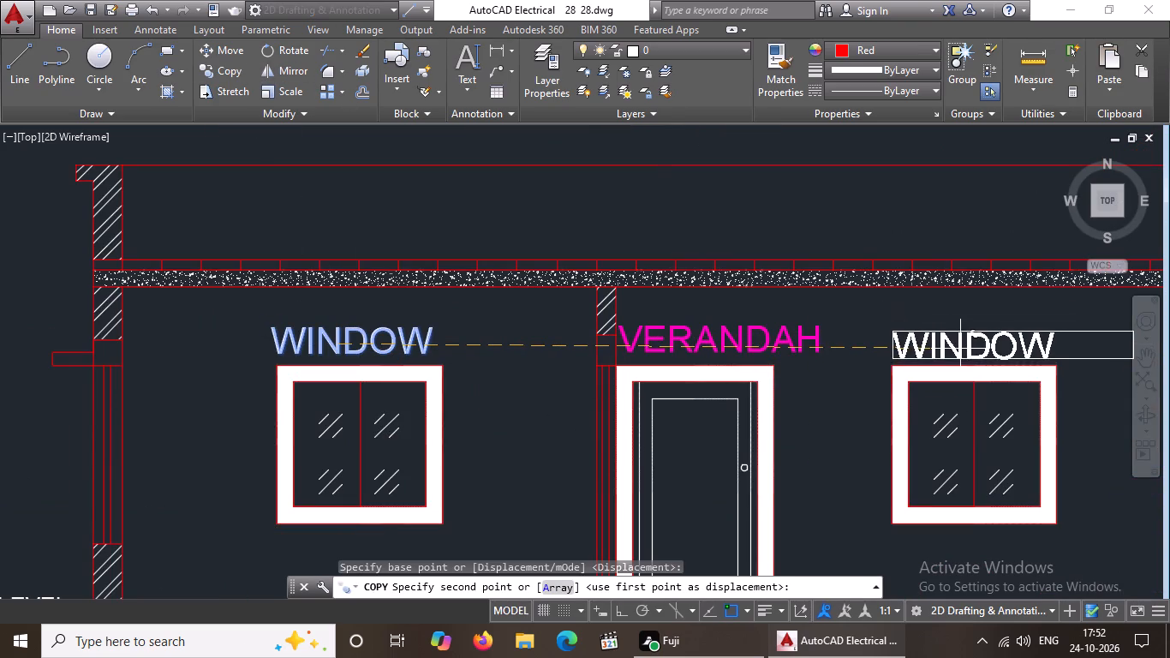
{"action": "left_click", "coordinate": [625, 613]}
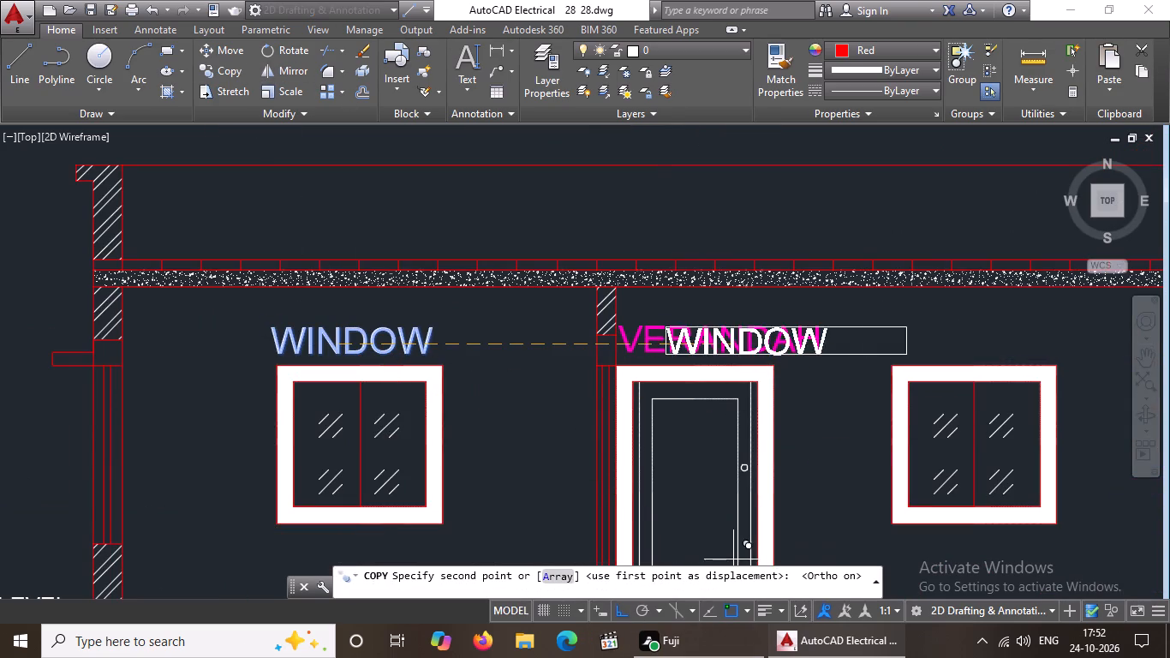
{"action": "left_click", "coordinate": [963, 399]}
{"action": "key", "text": "Escape"}
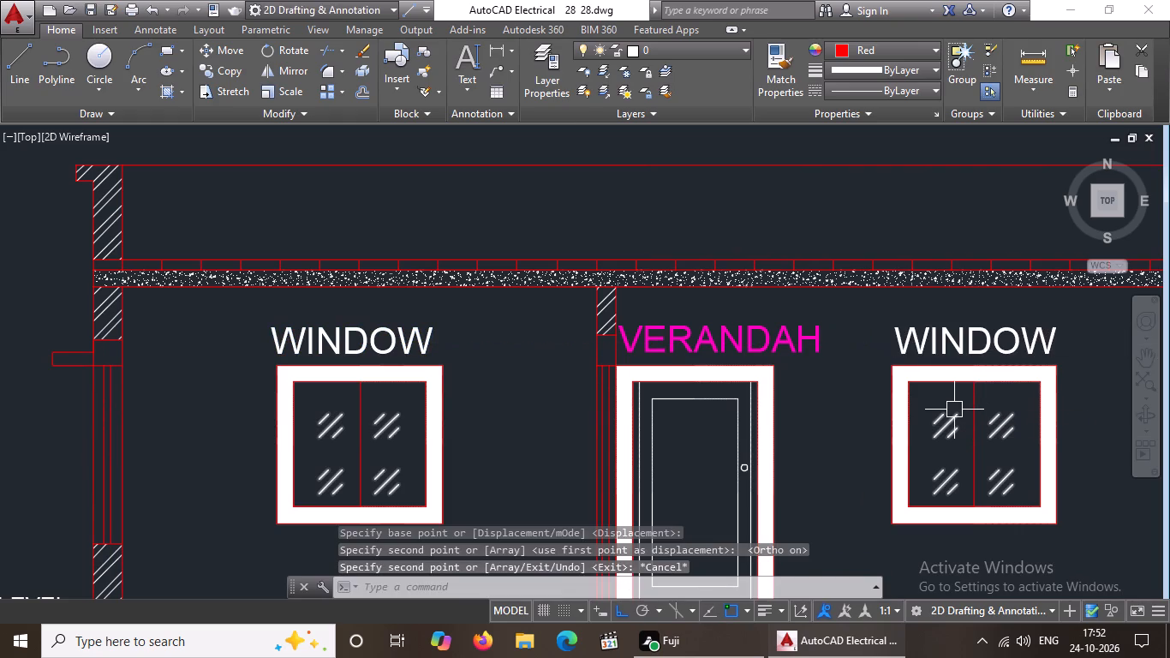
Change the text of the VERANDAH label above the section's door to DOOR.
{"action": "double_click", "coordinate": [797, 342]}
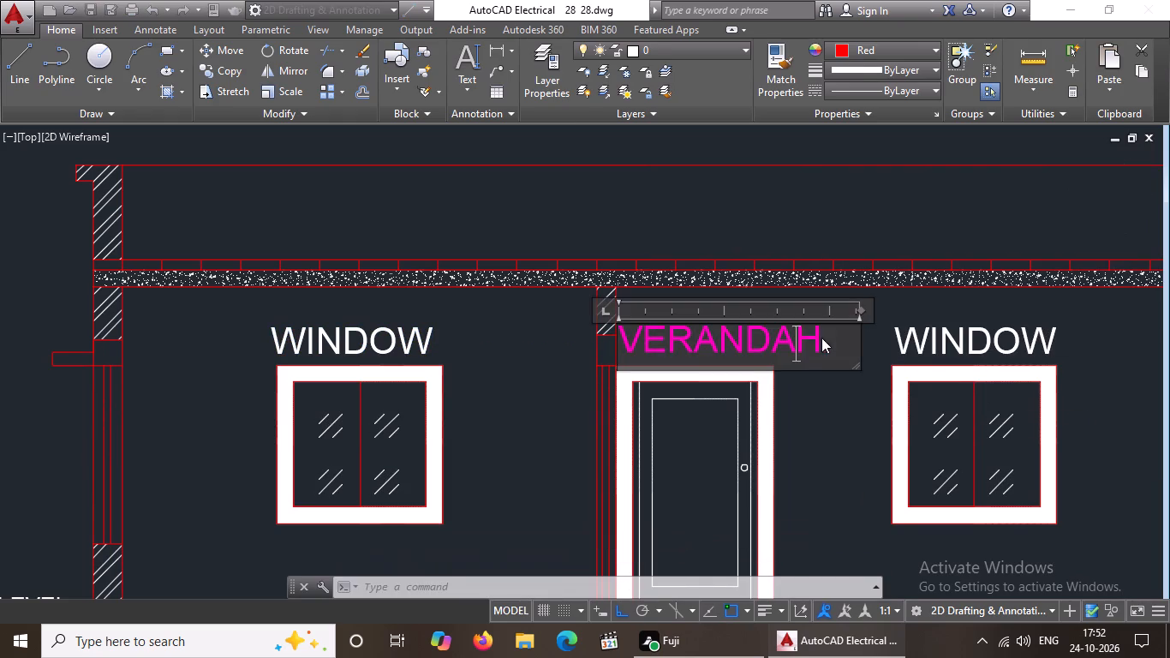
{"action": "left_click", "coordinate": [827, 335]}
{"action": "key", "text": "BackSpace"}
{"action": "key", "text": "BackSpace"}
{"action": "key", "text": "BackSpace"}
{"action": "key", "text": "BackSpace"}
{"action": "key", "text": "BackSpace"}
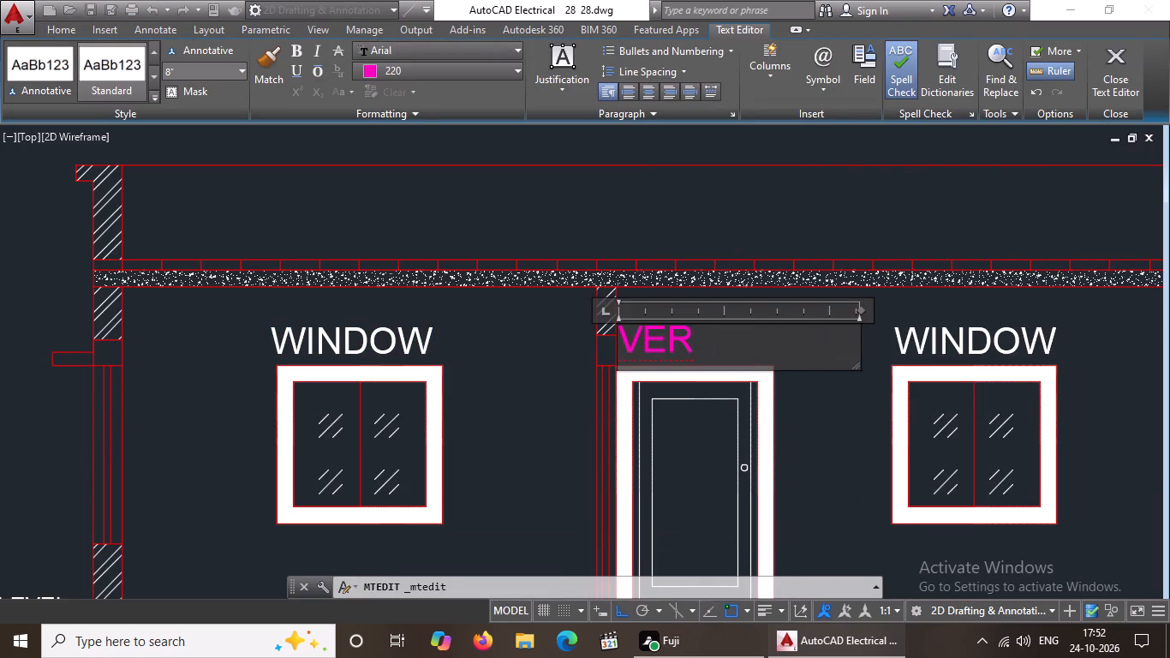
{"action": "key", "text": "BackSpace"}
{"action": "key", "text": "BackSpace"}
{"action": "key", "text": "BackSpace"}
{"action": "type", "text": "DOOR"}
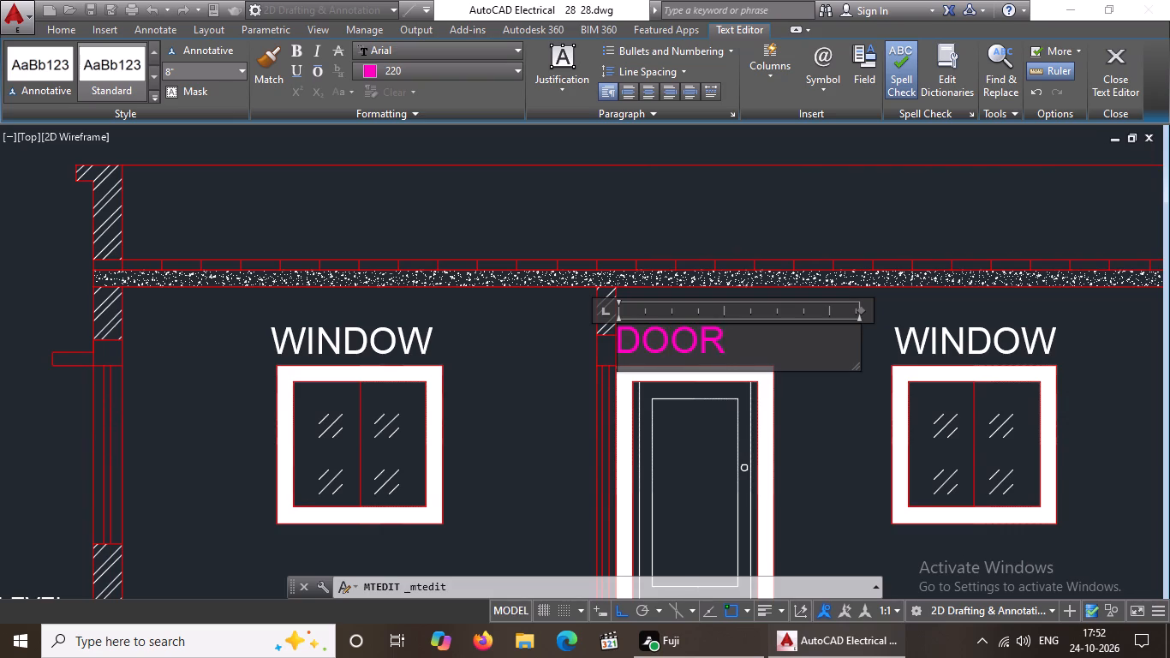
{"action": "left_click", "coordinate": [842, 437]}
Shift the DOOR label about 5" to the right above the door and set its colour to ByBlock.
{"action": "left_click", "coordinate": [682, 350]}
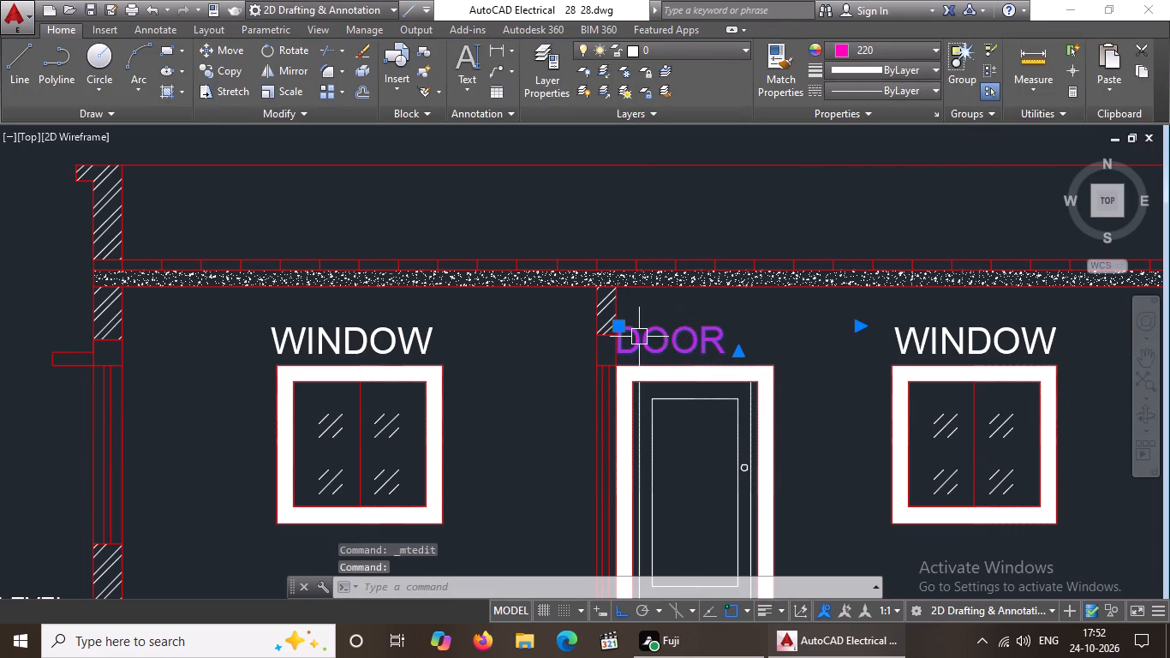
{"action": "left_click", "coordinate": [620, 327]}
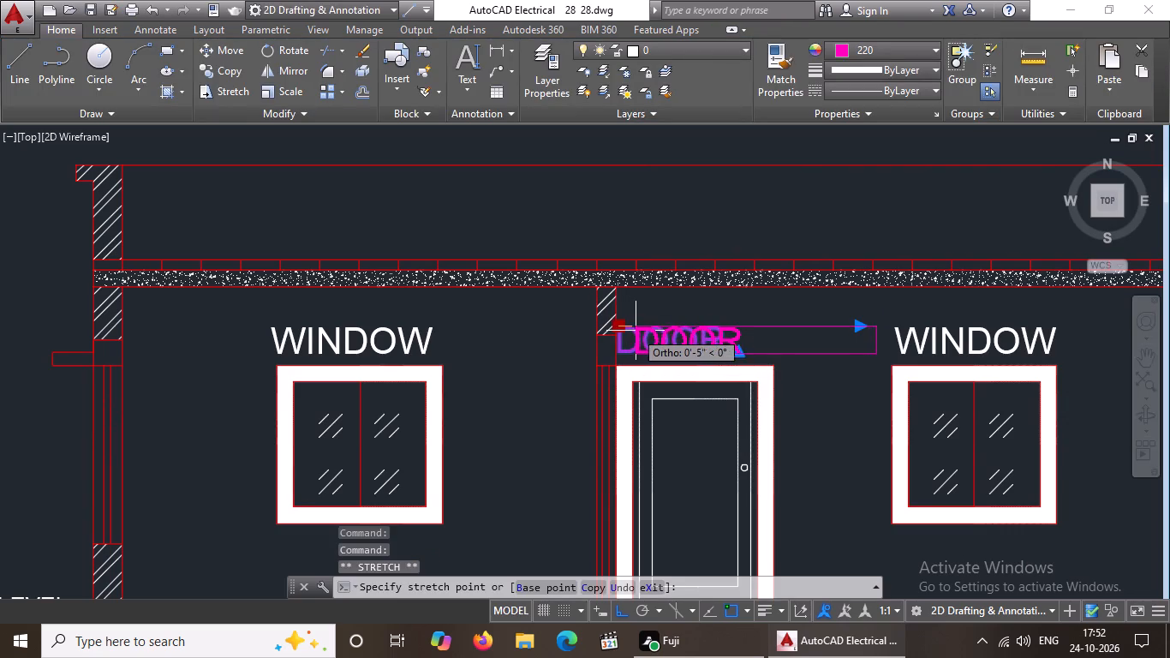
{"action": "left_click", "coordinate": [636, 331]}
{"action": "left_click", "coordinate": [899, 43]}
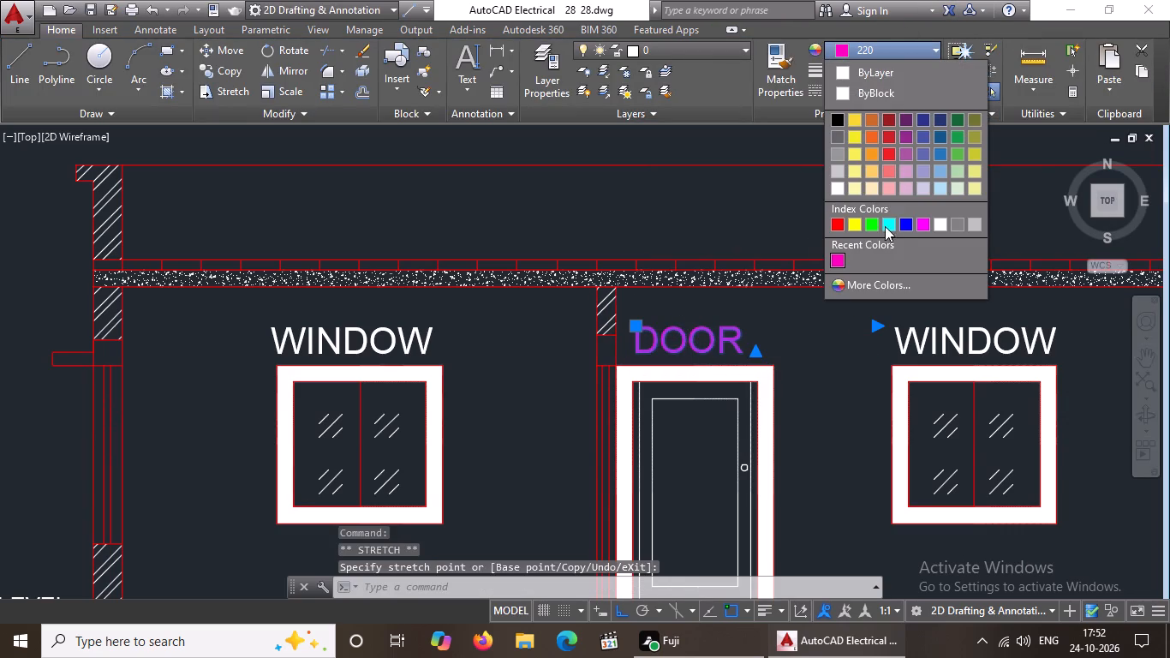
{"action": "left_click", "coordinate": [858, 93]}
{"action": "scroll", "coordinate": [826, 292], "scroll_direction": "down", "scroll_amount": 1}
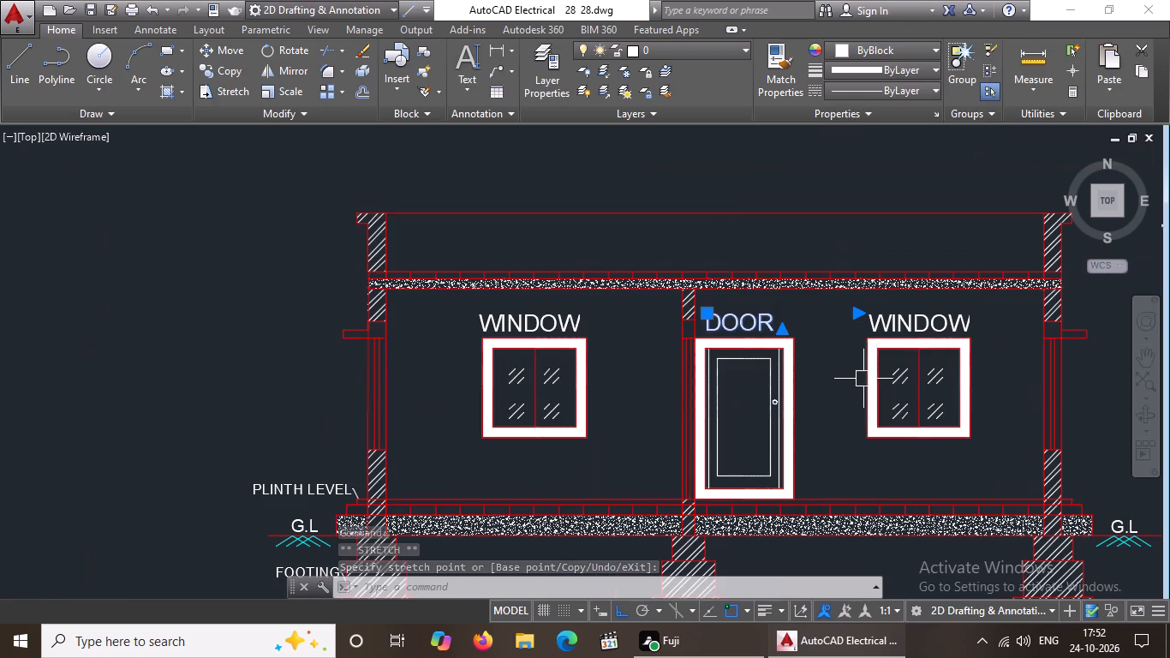
{"action": "key", "text": "Escape"}
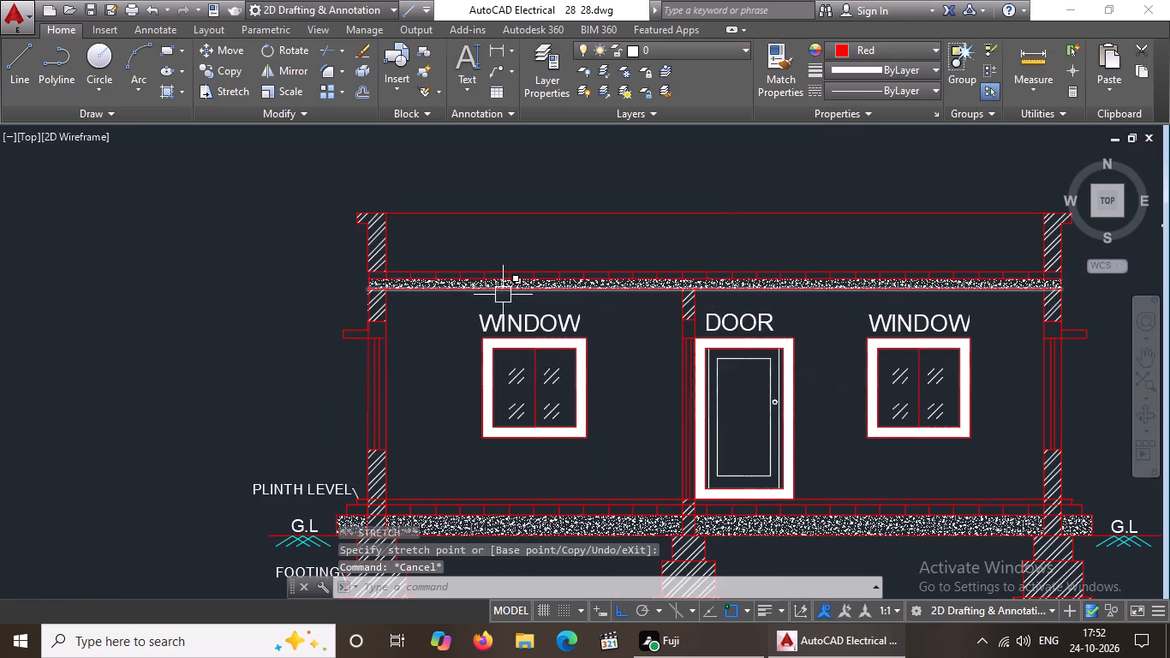
Set the text height of the WINDOW label above the left window to 6" in its properties.
{"action": "left_click", "coordinate": [532, 318]}
{"action": "right_click", "coordinate": [594, 380]}
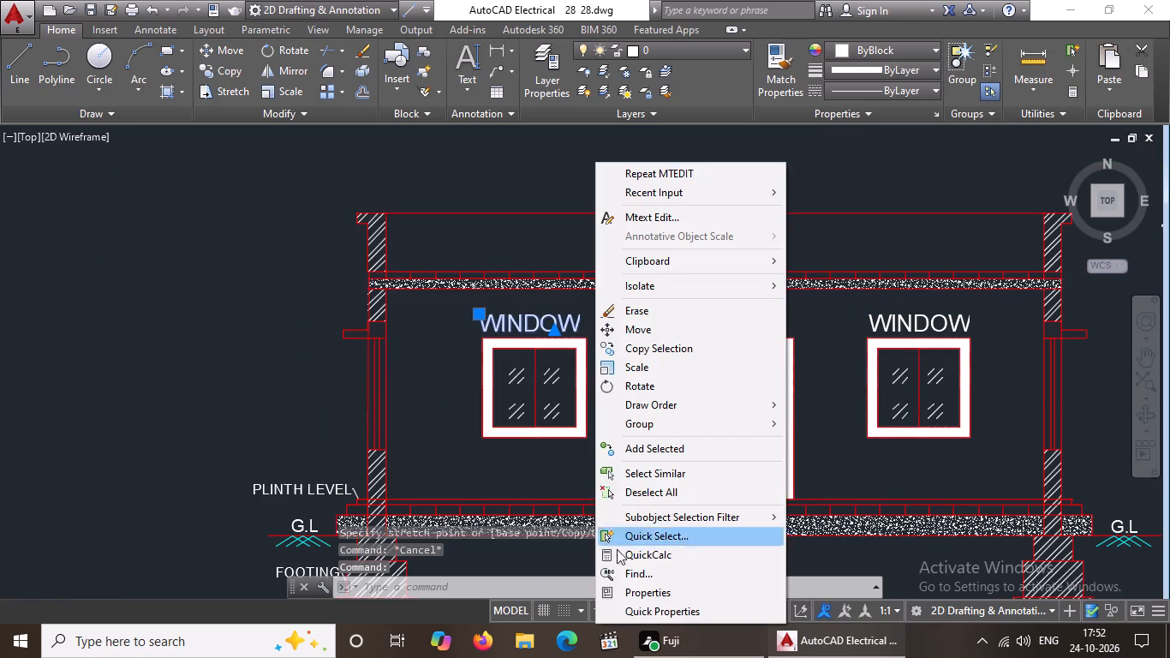
{"action": "left_click", "coordinate": [638, 596]}
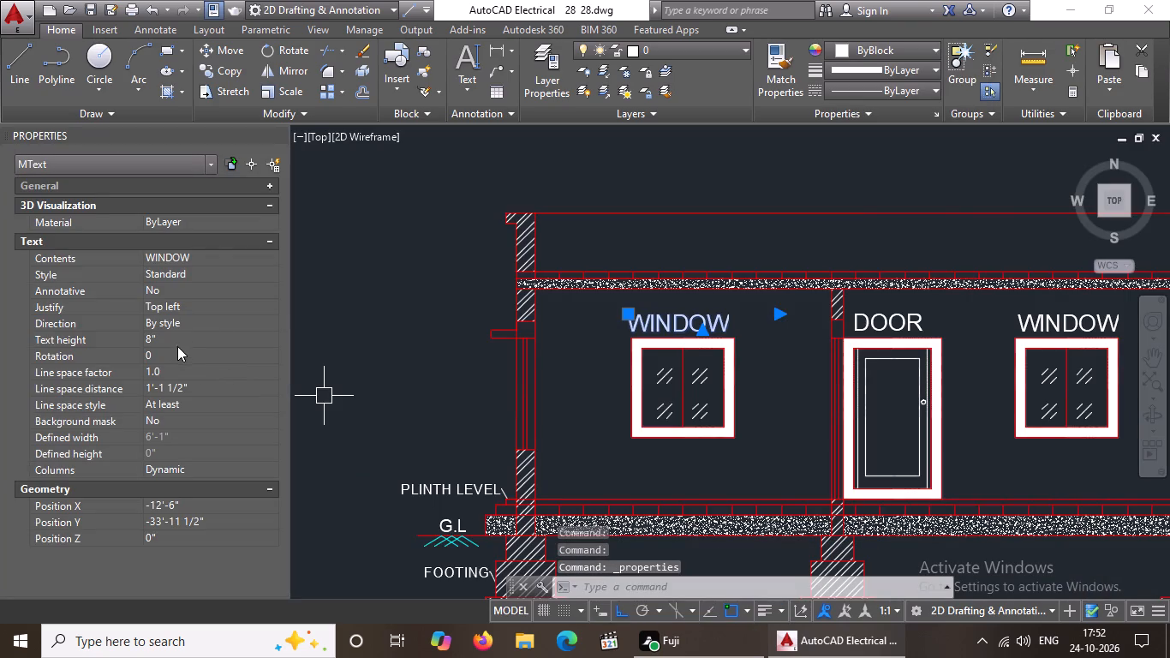
{"action": "left_click", "coordinate": [176, 342]}
{"action": "key", "text": "BackSpace"}
{"action": "key", "text": "BackSpace"}
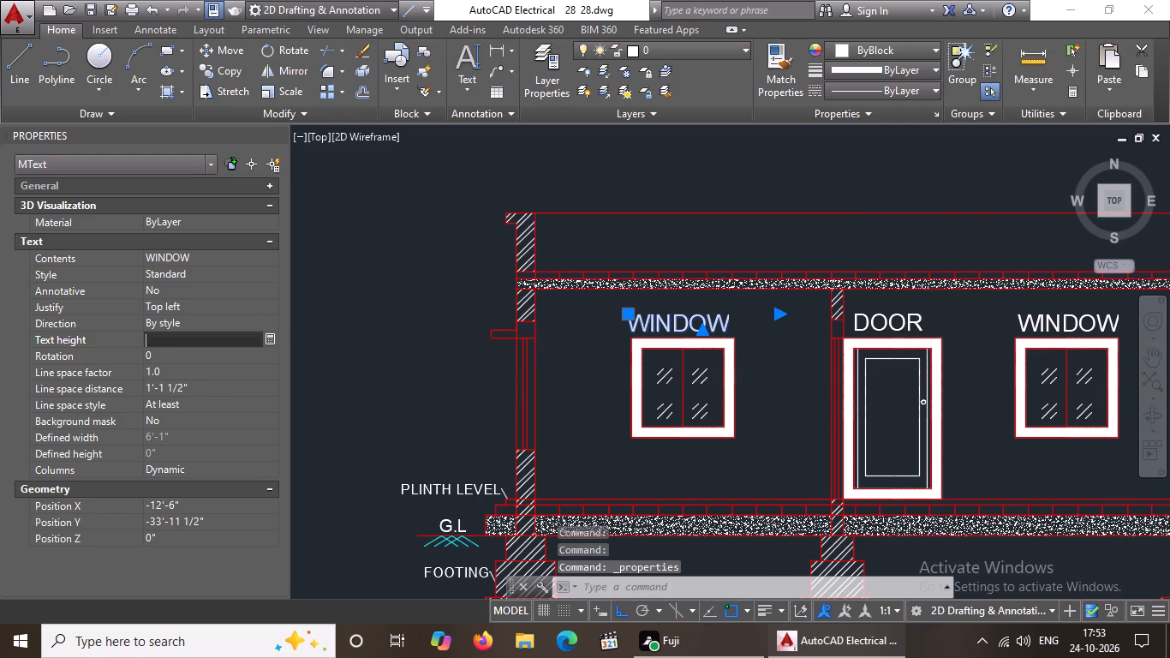
{"action": "type", "text": "6\""}
{"action": "key", "text": "Return"}
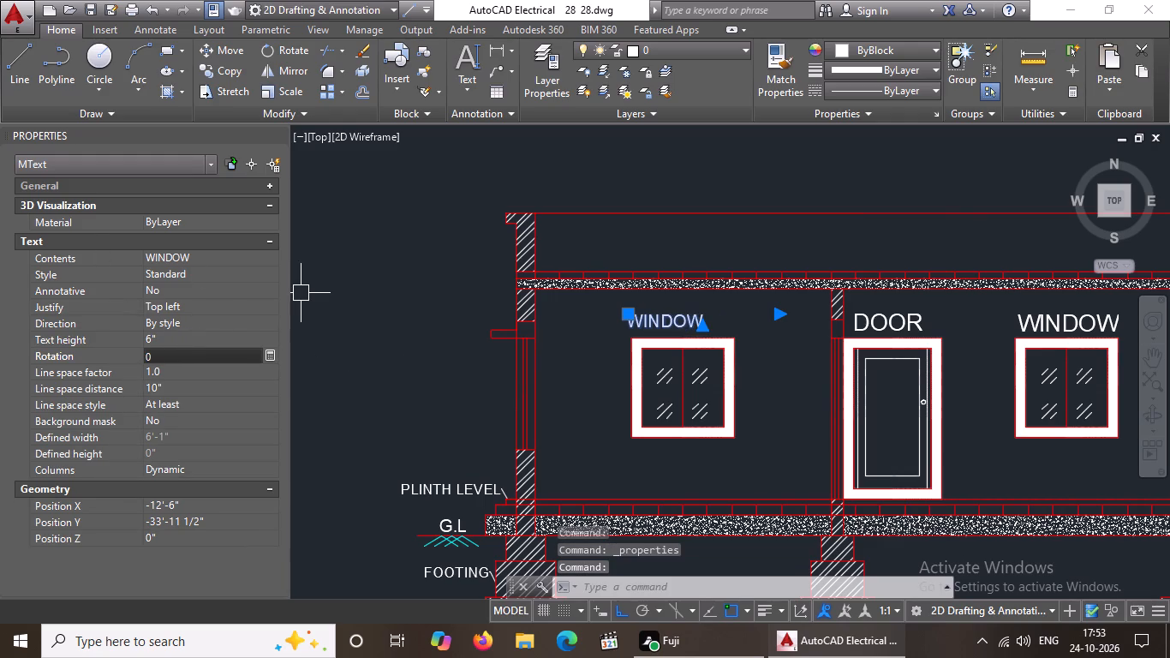
Set the left WINDOW label's text height to 5".
{"action": "left_click", "coordinate": [174, 338]}
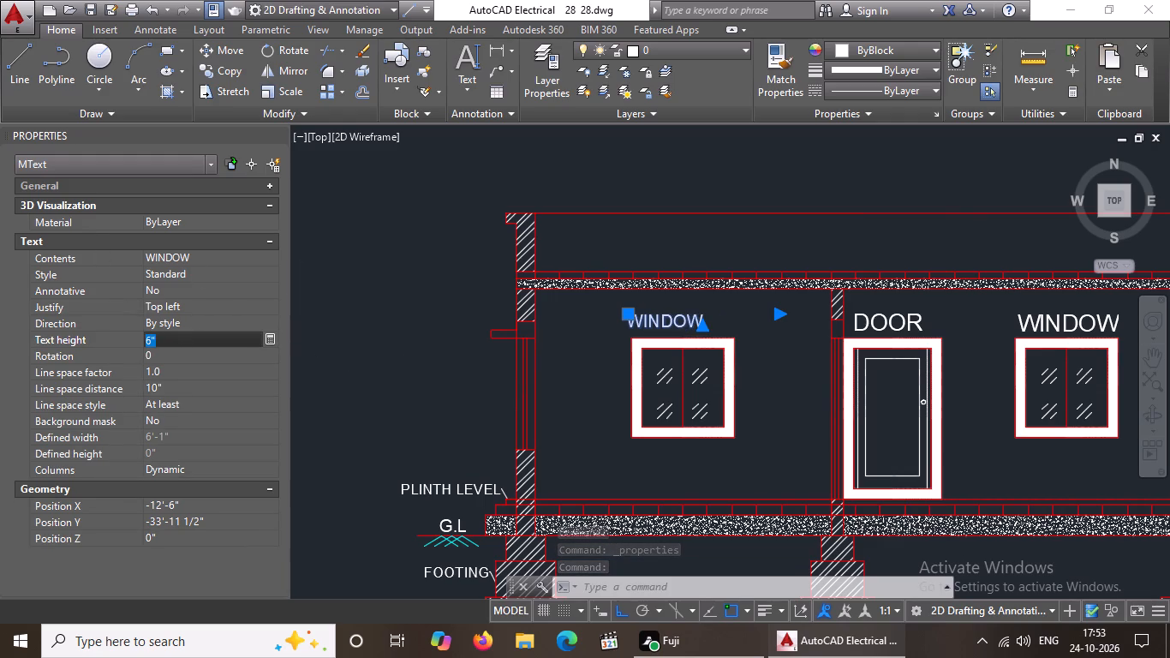
{"action": "key", "text": "BackSpace"}
{"action": "key", "text": "BackSpace"}
{"action": "key", "text": "BackSpace"}
{"action": "type", "text": "5\""}
{"action": "key", "text": "Return"}
{"action": "key", "text": "Escape"}
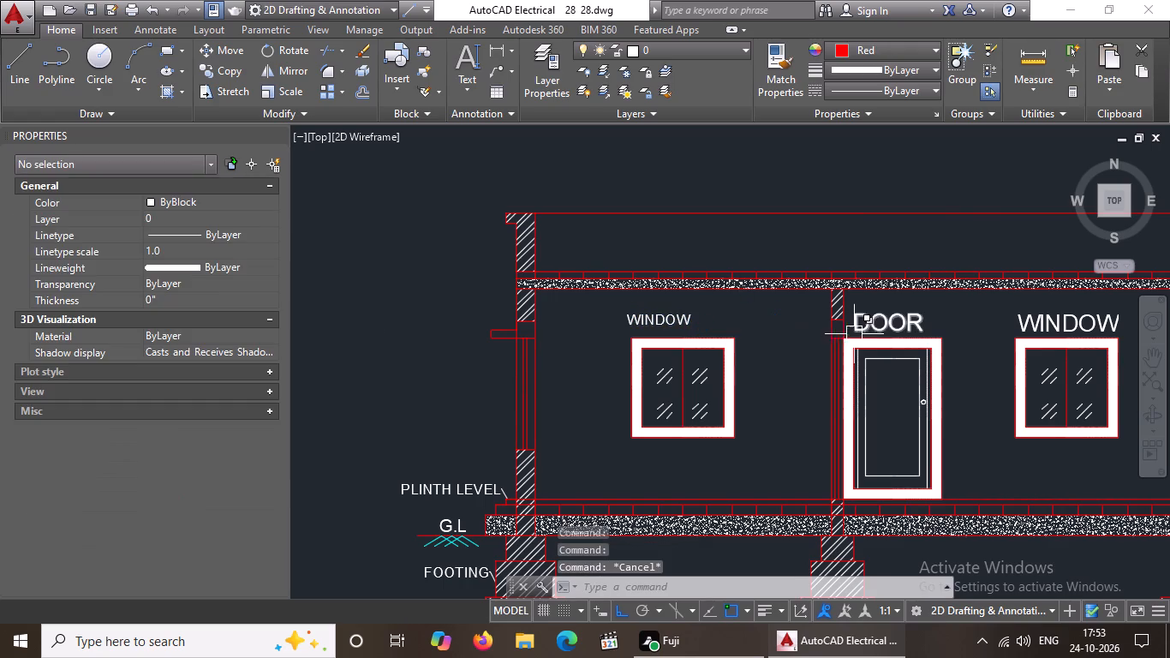
Shift the WINDOW label above the section's left window about 10" to the right overall, centring it over the window.
{"action": "left_click", "coordinate": [676, 320]}
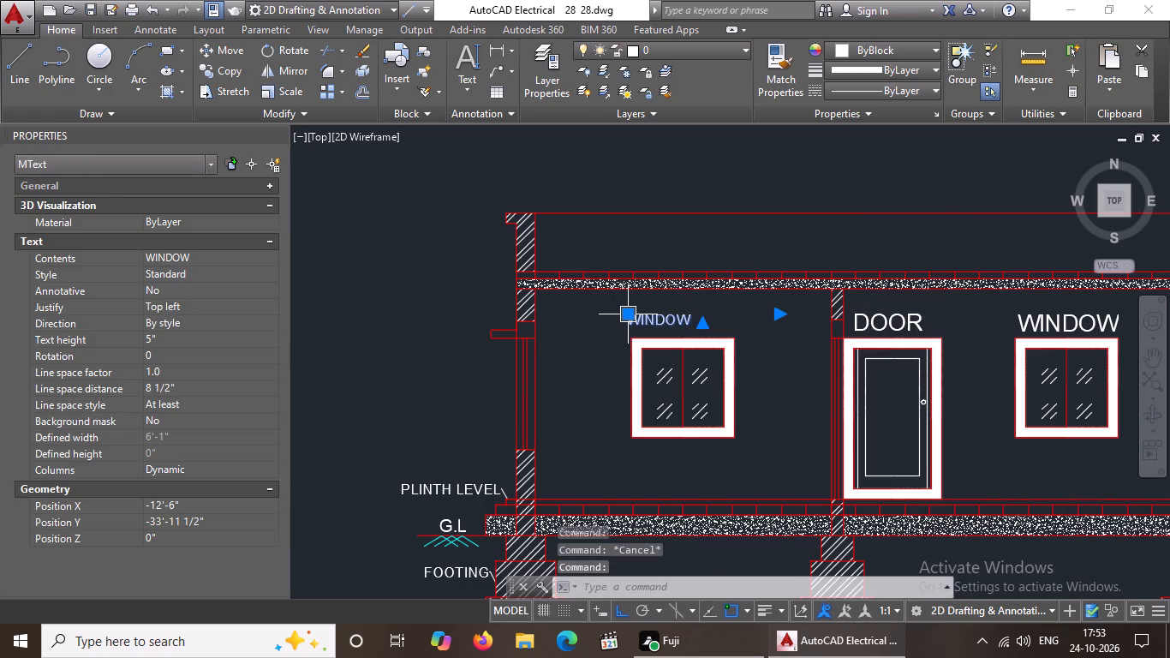
{"action": "left_click", "coordinate": [626, 312]}
{"action": "left_click", "coordinate": [658, 321]}
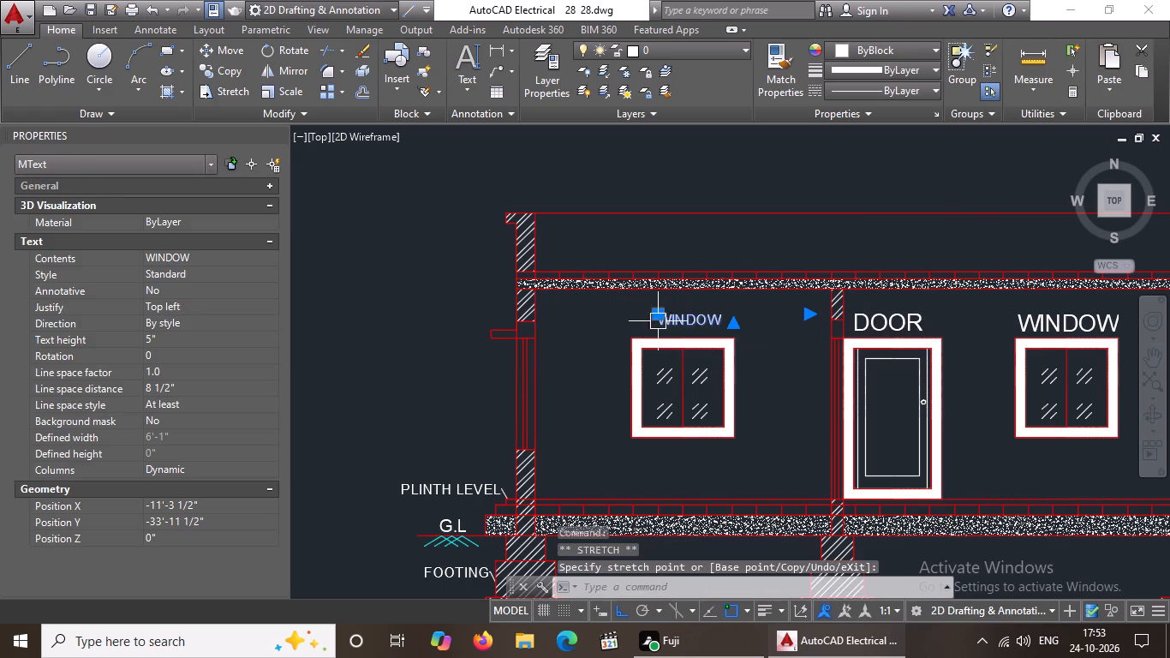
{"action": "scroll", "coordinate": [845, 344], "scroll_direction": "up", "scroll_amount": 2}
{"action": "key", "text": "Escape"}
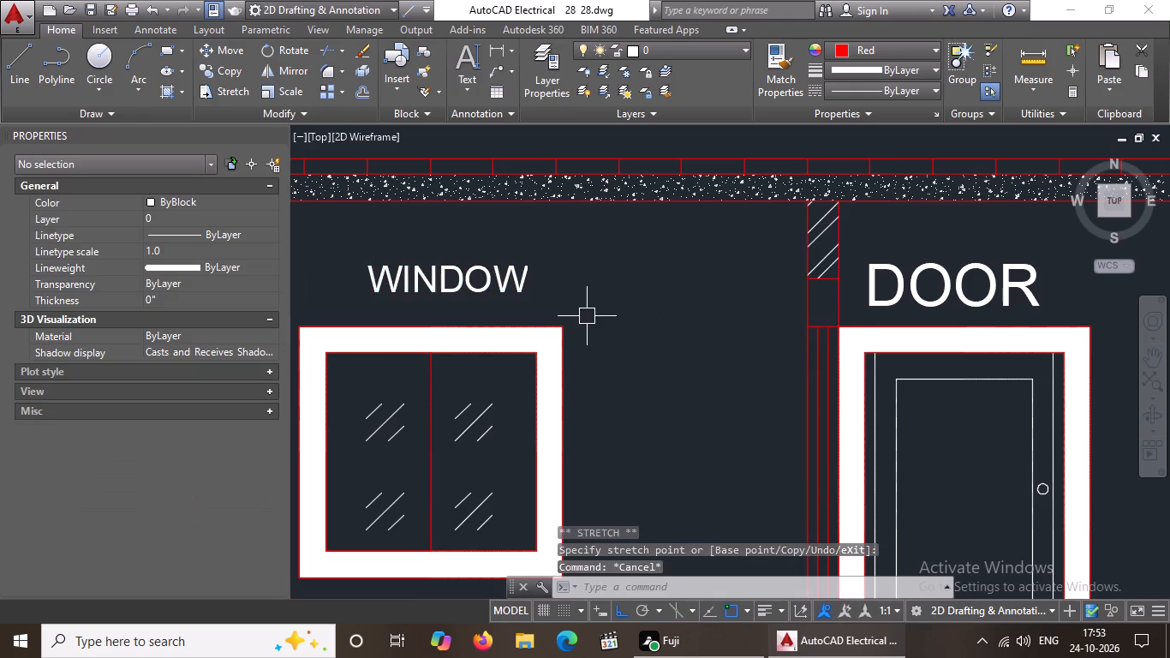
{"action": "scroll", "coordinate": [588, 314], "scroll_direction": "down", "scroll_amount": 2}
{"action": "left_click", "coordinate": [528, 294]}
{"action": "left_click", "coordinate": [507, 296]}
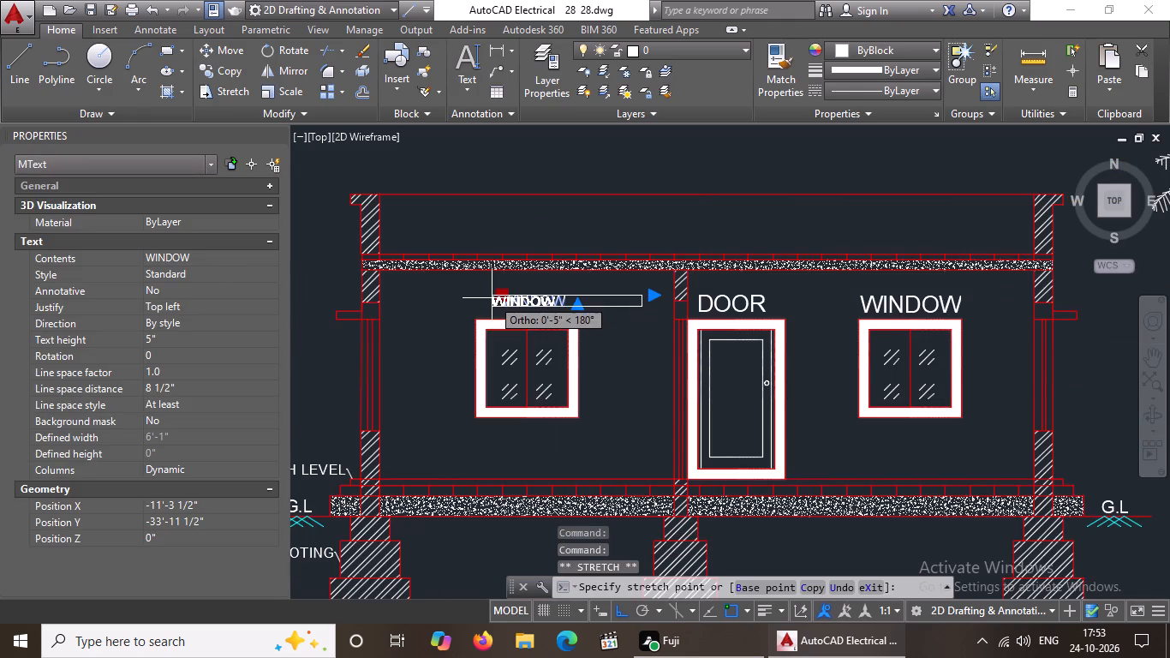
{"action": "left_click", "coordinate": [492, 298]}
{"action": "scroll", "coordinate": [577, 323], "scroll_direction": "down", "scroll_amount": 2}
{"action": "key", "text": "Escape"}
Set the DOOR label's text height to 5" and shift the label about 3 1/2" to the right above the door.
{"action": "scroll", "coordinate": [676, 317], "scroll_direction": "up", "scroll_amount": 3}
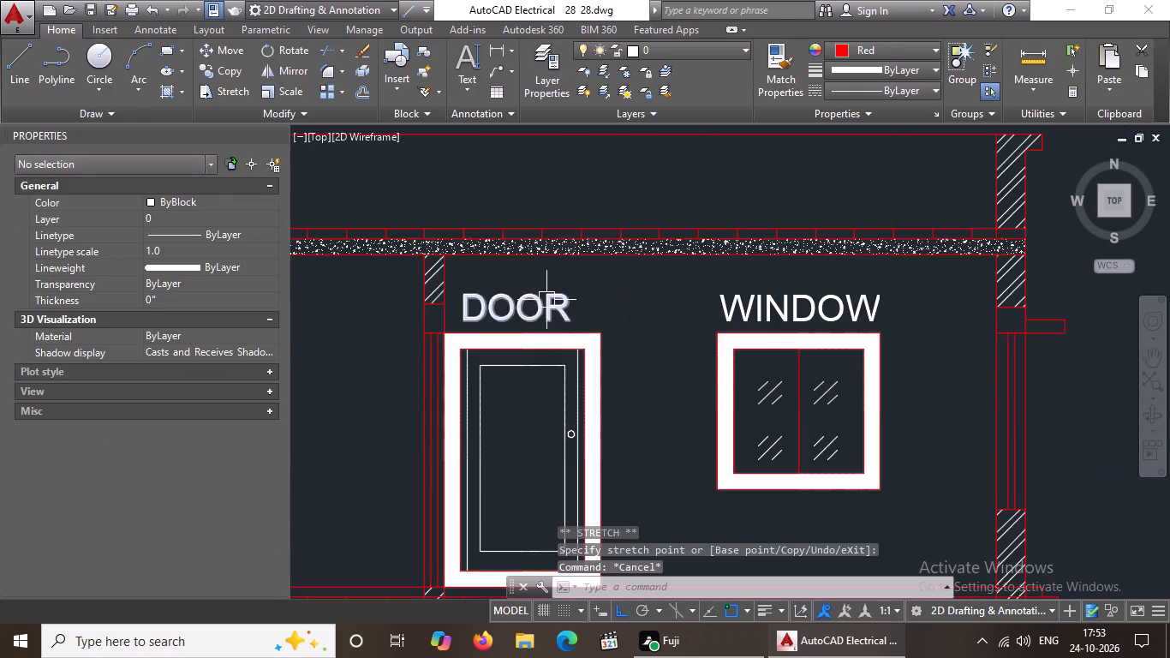
{"action": "left_click", "coordinate": [546, 300]}
{"action": "left_click", "coordinate": [171, 334]}
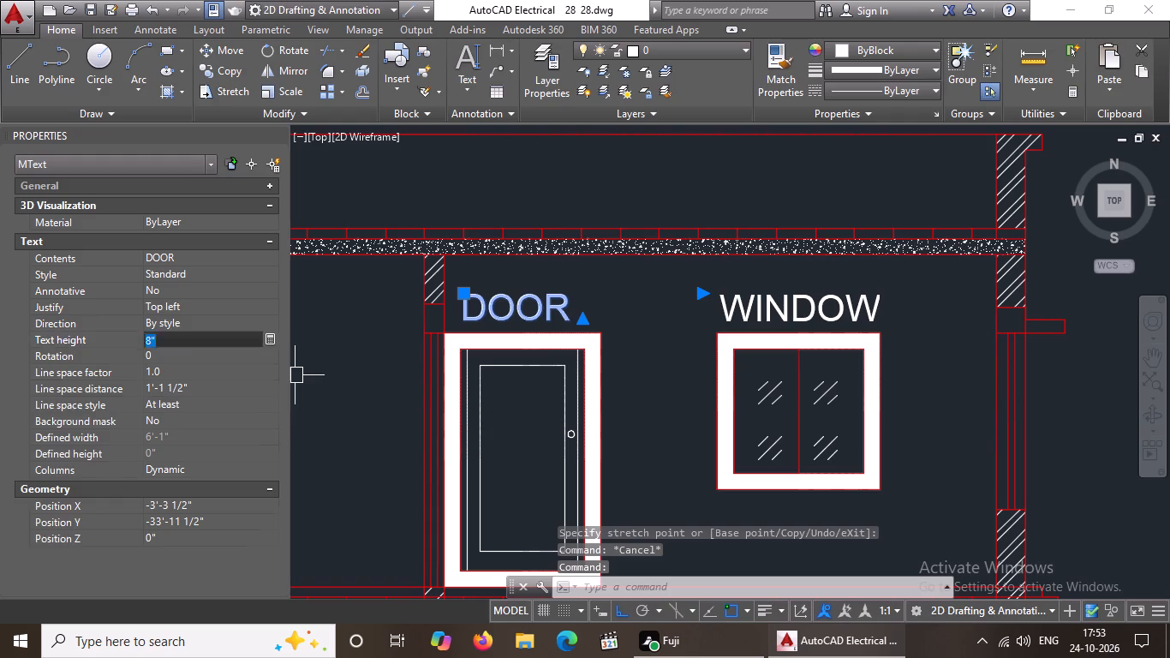
{"action": "key", "text": "BackSpace"}
{"action": "key", "text": "BackSpace"}
{"action": "key", "text": "BackSpace"}
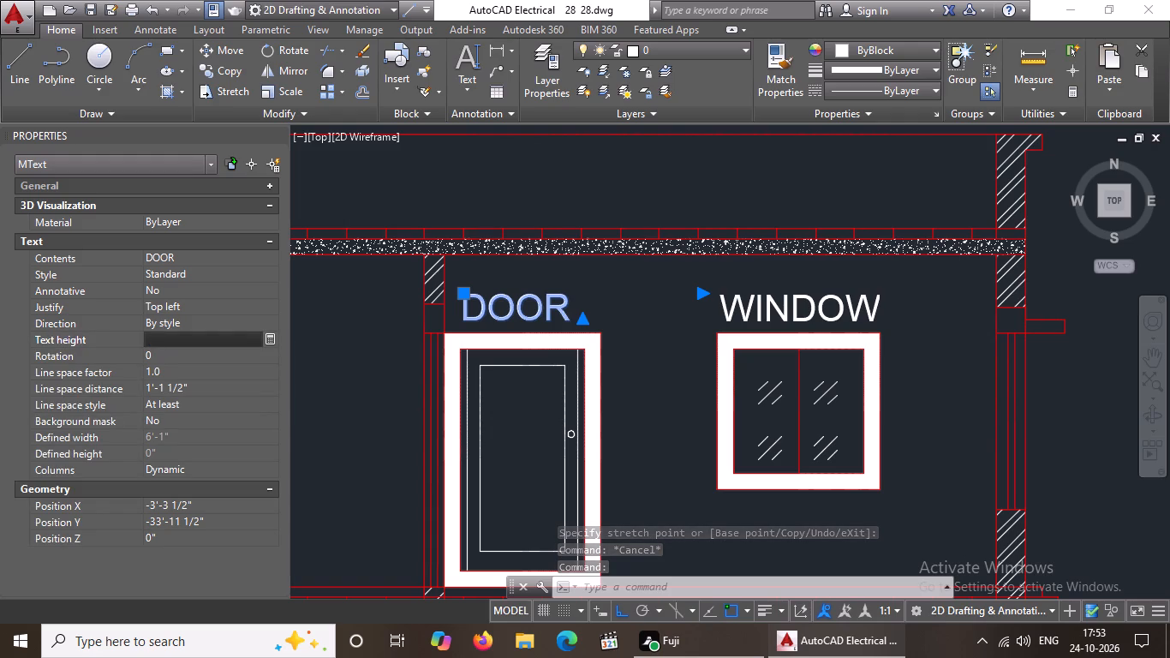
{"action": "type", "text": "5\""}
{"action": "key", "text": "Return"}
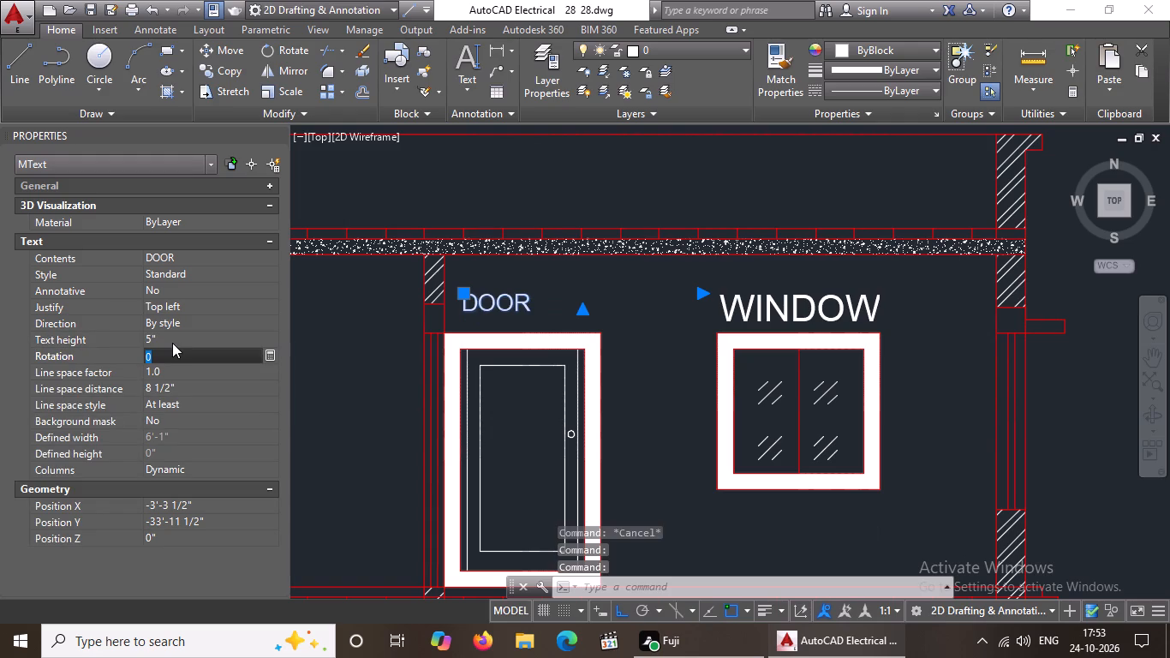
{"action": "left_click", "coordinate": [463, 290]}
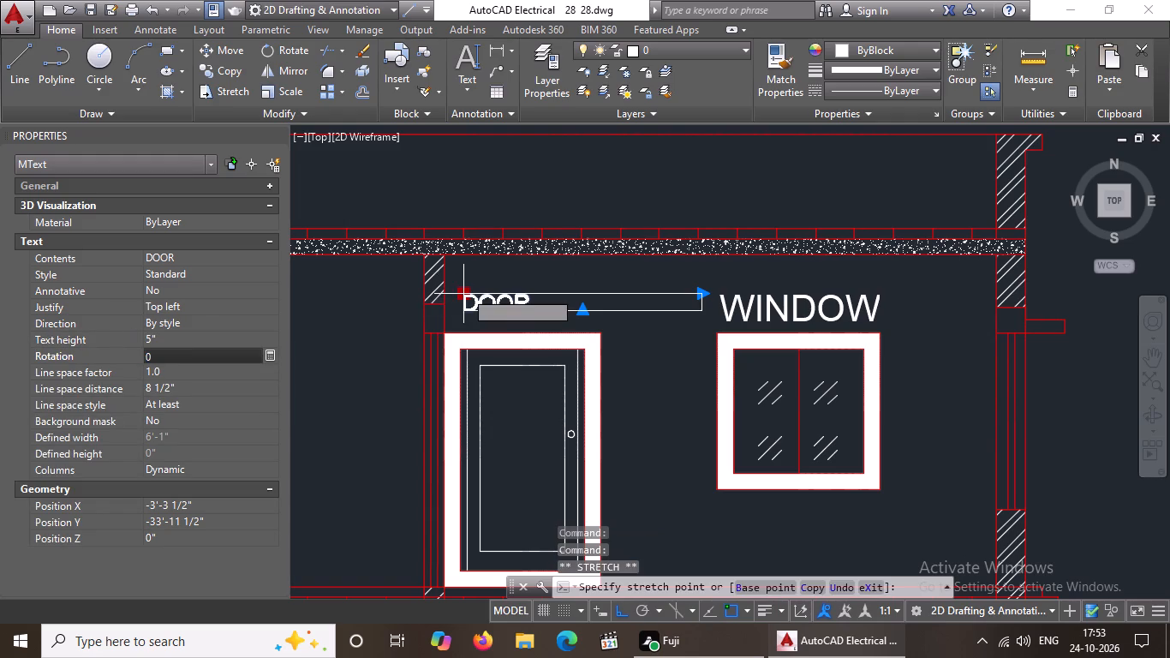
{"action": "left_click", "coordinate": [475, 296]}
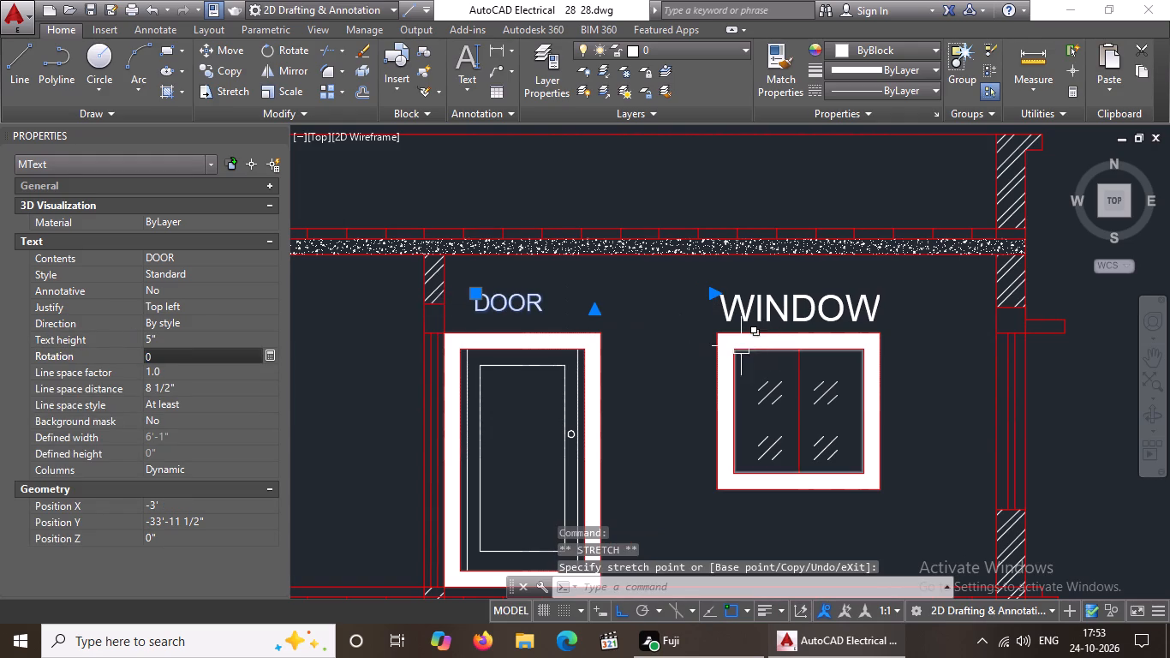
{"action": "key", "text": "Escape"}
Set the right WINDOW label's text height to 5" and shift the label right to centre it above its window.
{"action": "left_click", "coordinate": [767, 313]}
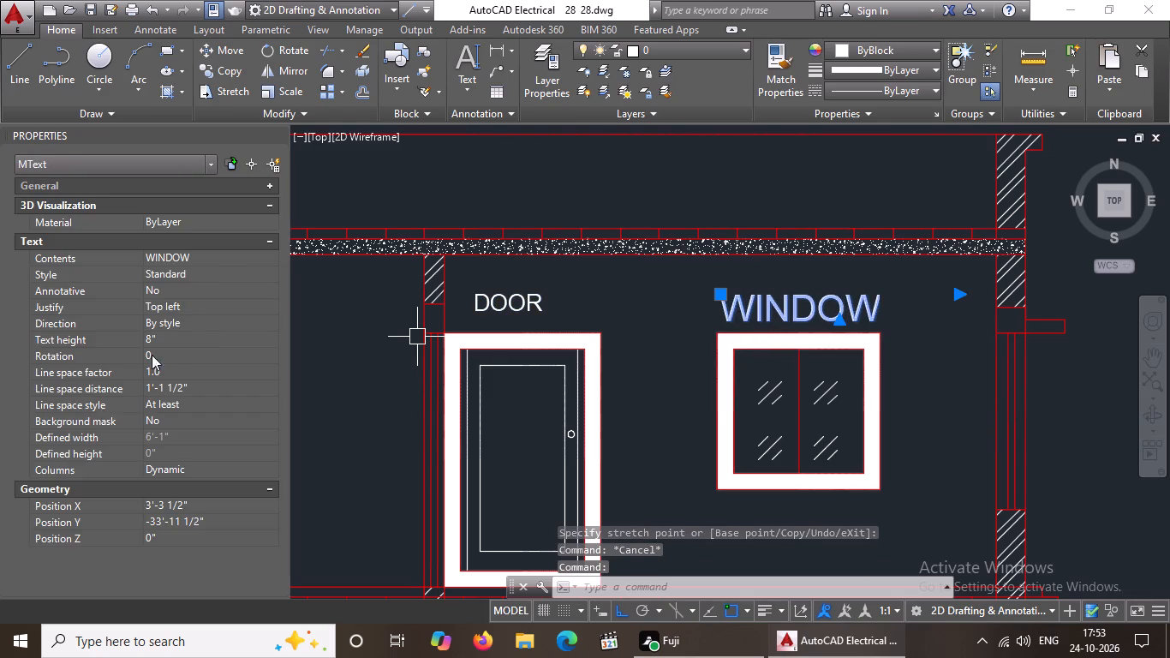
{"action": "left_click", "coordinate": [174, 338]}
{"action": "key", "text": "BackSpace"}
{"action": "key", "text": "BackSpace"}
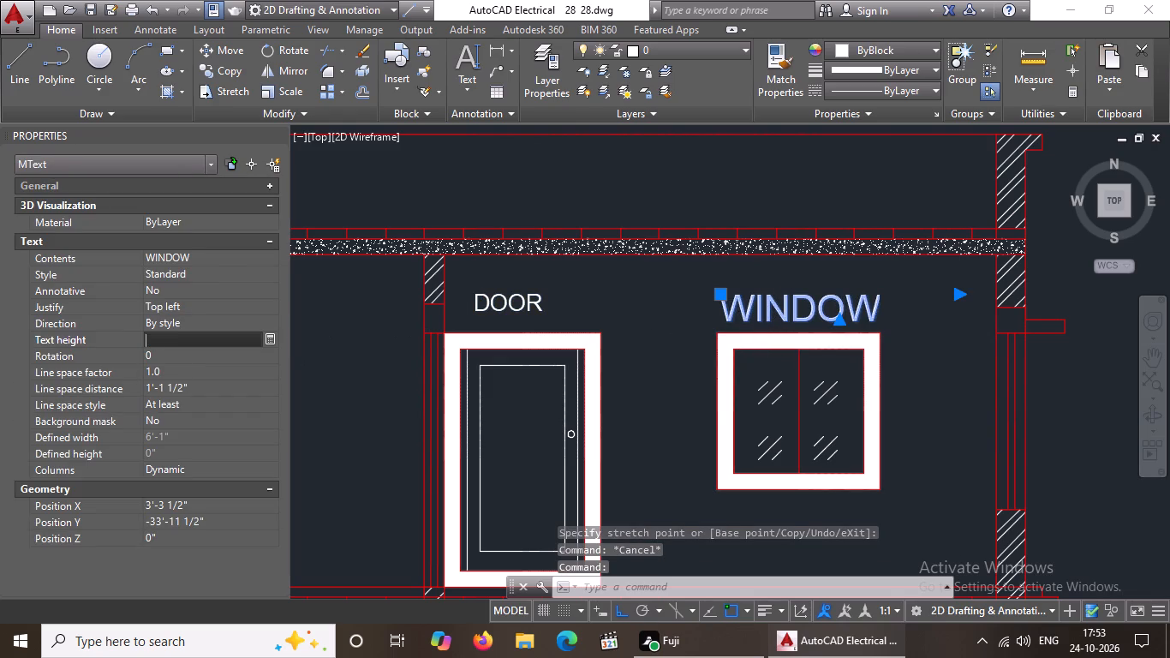
{"action": "type", "text": "5\""}
{"action": "key", "text": "Return"}
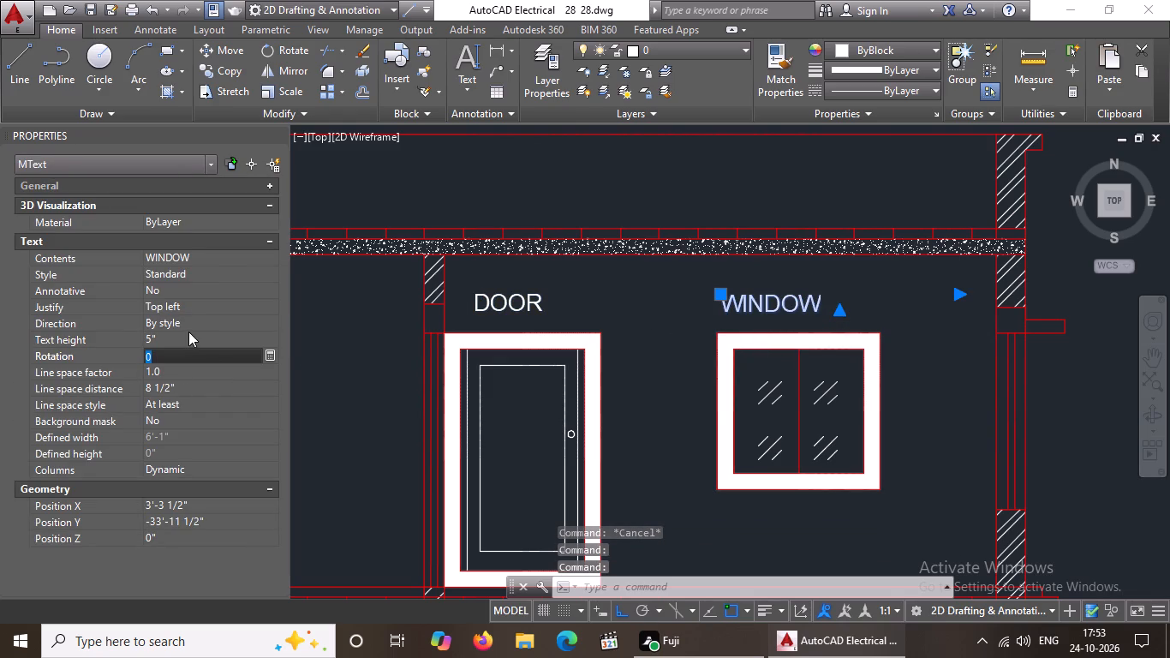
{"action": "left_click_drag", "start_coordinate": [722, 293], "coordinate": [730, 290]}
{"action": "left_click", "coordinate": [748, 290]}
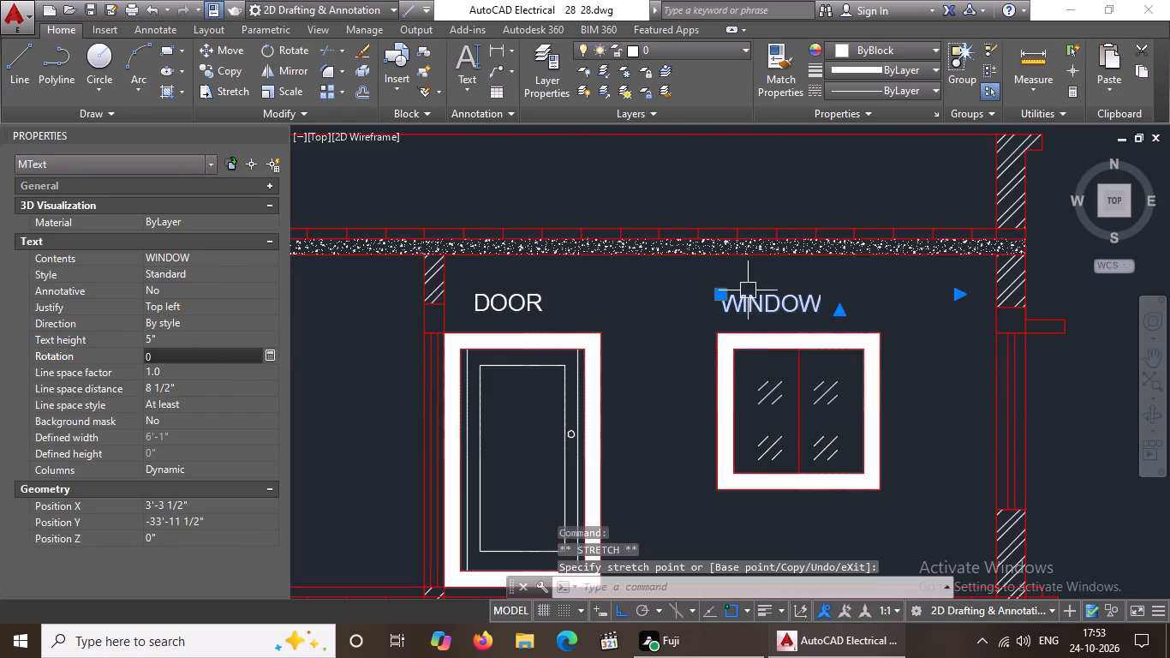
{"action": "left_click", "coordinate": [718, 295]}
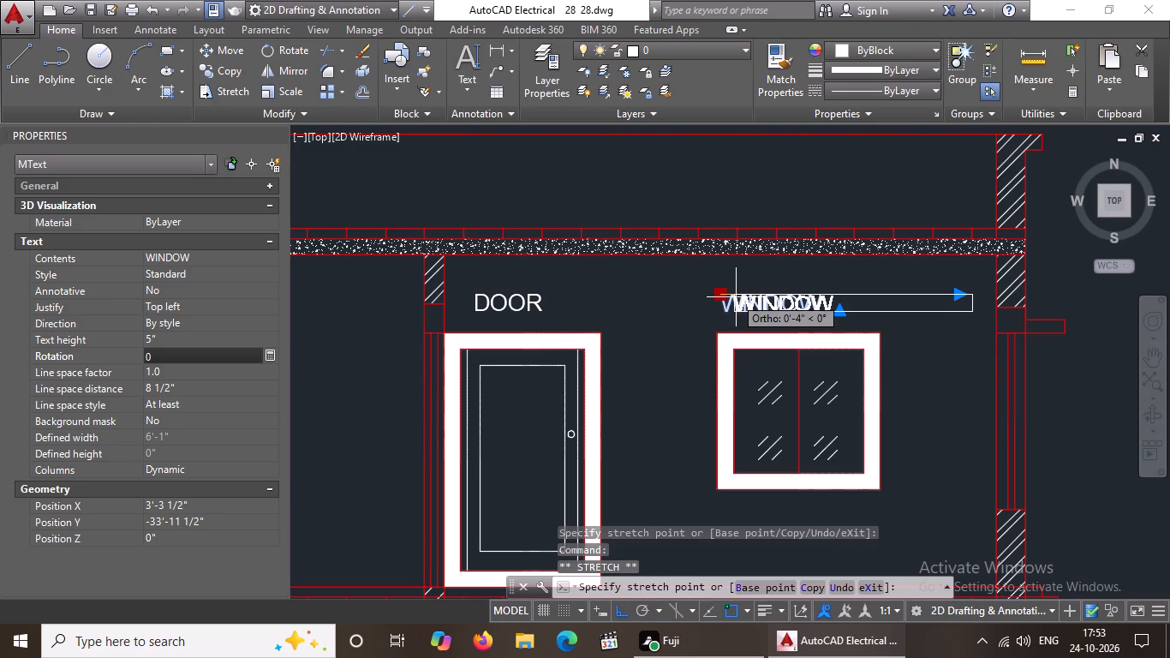
{"action": "left_click", "coordinate": [743, 297]}
{"action": "scroll", "coordinate": [782, 320], "scroll_direction": "down", "scroll_amount": 3}
{"action": "key", "text": "Escape"}
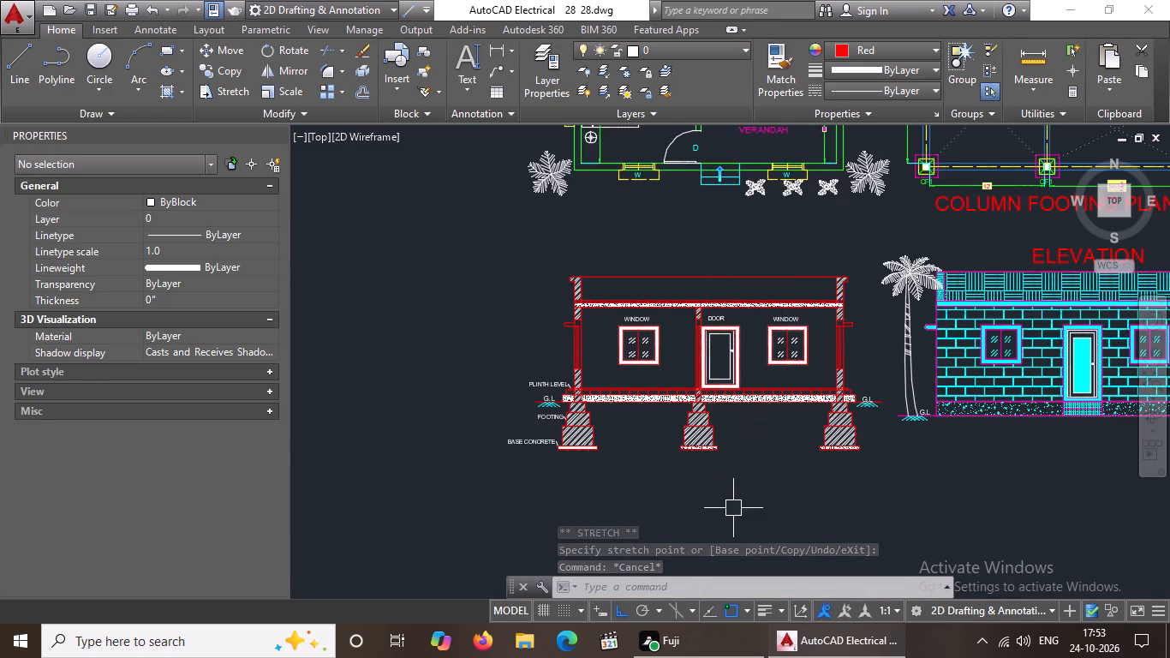
Copy the PLINTH LEVEL leader from its tip, with Ortho off, to the left wall's outer face below the sill and to the sill-level corner.
{"action": "scroll", "coordinate": [668, 410], "scroll_direction": "up", "scroll_amount": 3}
{"action": "scroll", "coordinate": [349, 312], "scroll_direction": "down", "scroll_amount": 2}
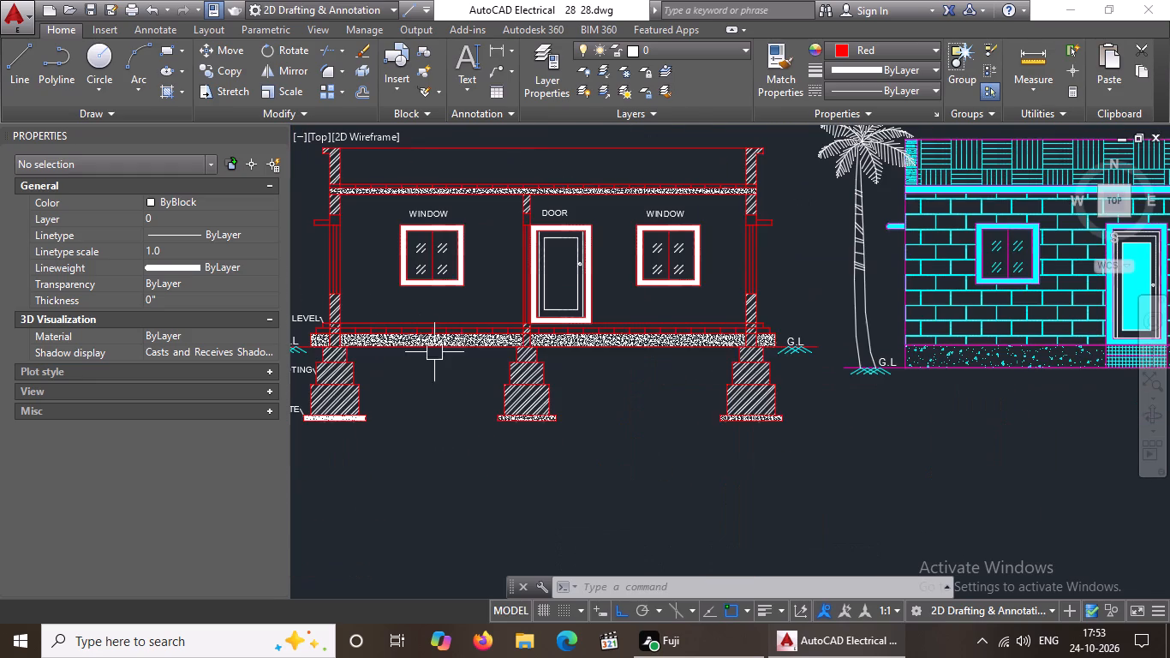
{"action": "middle_click_drag", "start_coordinate": [403, 344], "coordinate": [439, 388]}
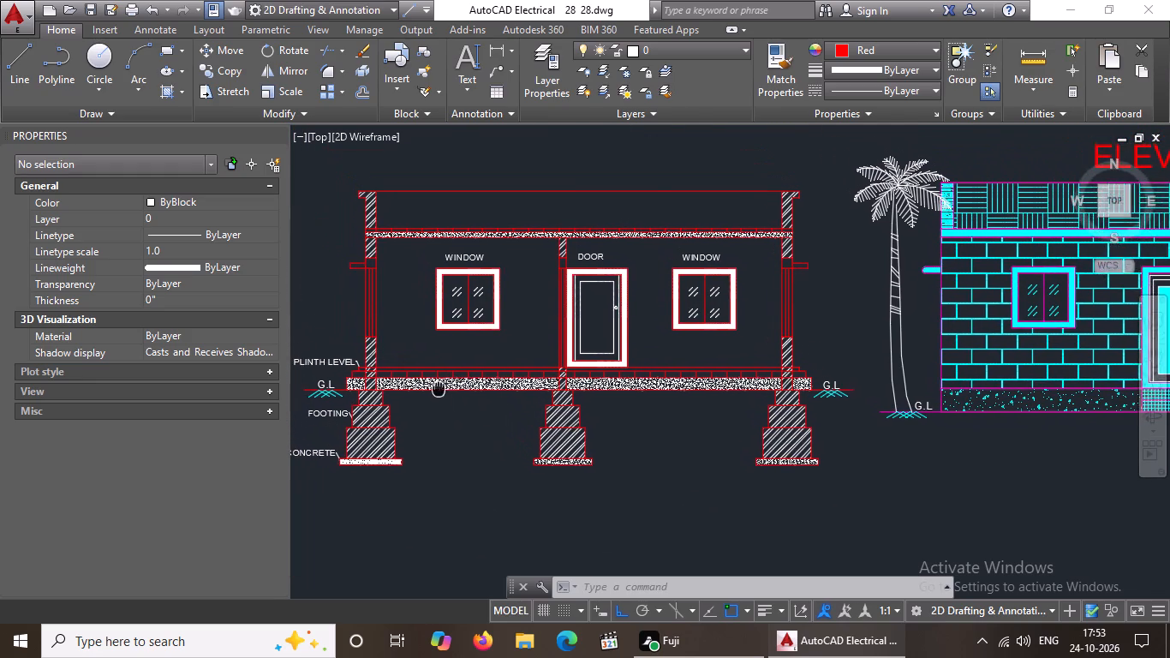
{"action": "middle_click_drag", "start_coordinate": [439, 388], "coordinate": [447, 396]}
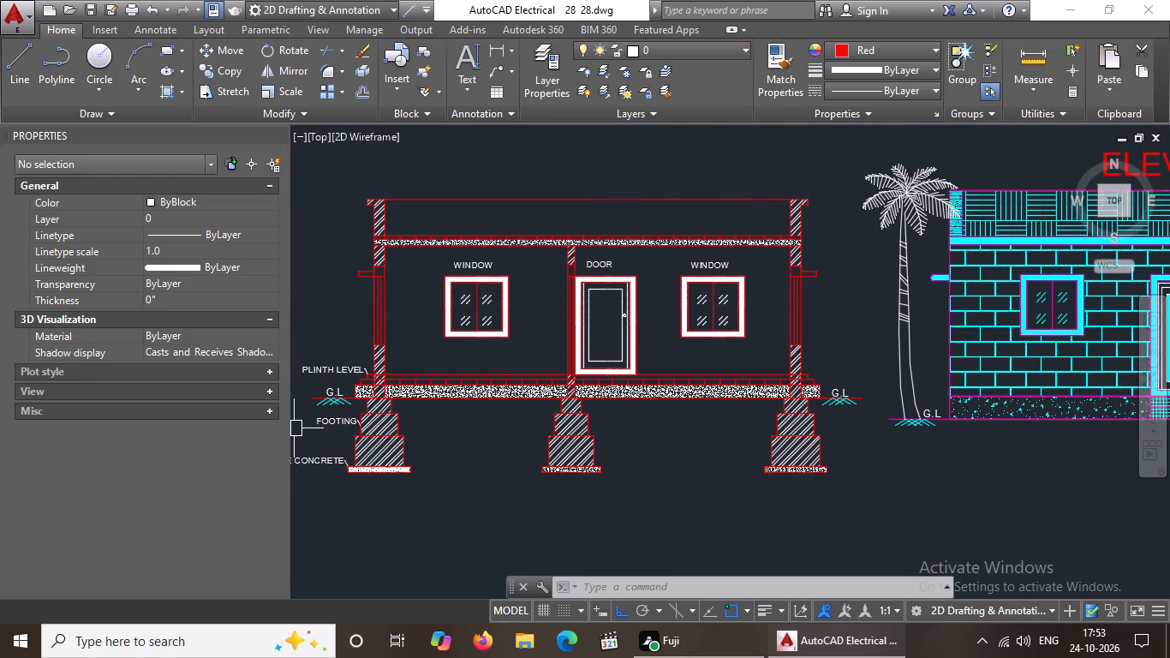
{"action": "scroll", "coordinate": [320, 390], "scroll_direction": "up", "scroll_amount": 2}
{"action": "scroll", "coordinate": [433, 341], "scroll_direction": "up", "scroll_amount": 2}
{"action": "left_click", "coordinate": [433, 356]}
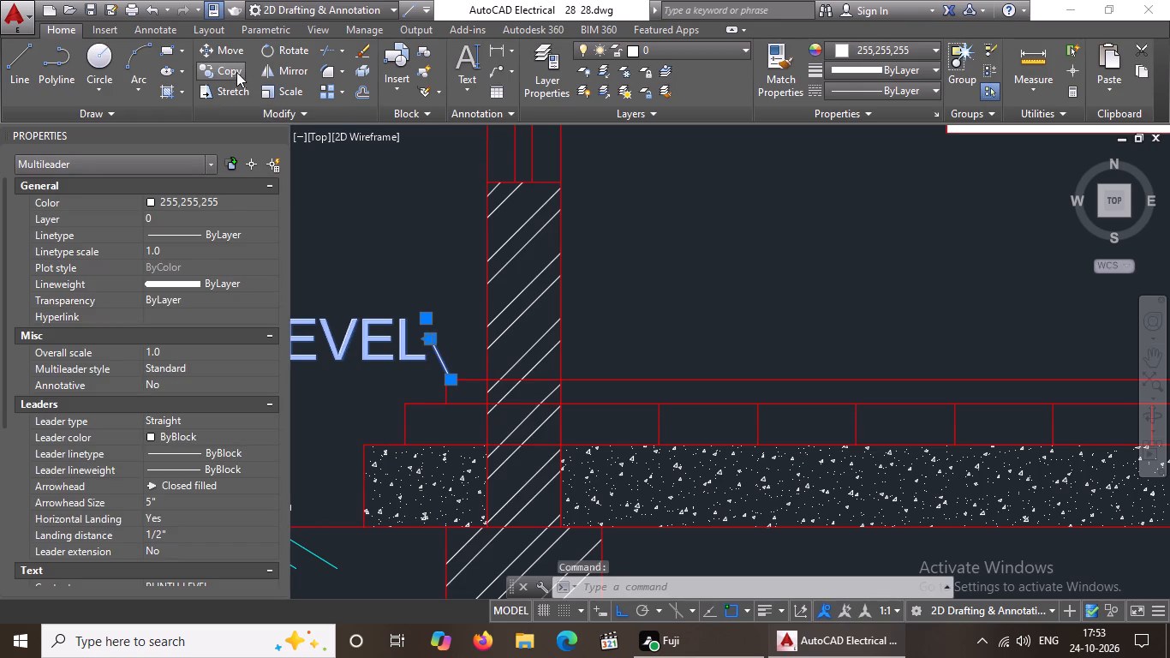
{"action": "left_click", "coordinate": [233, 70]}
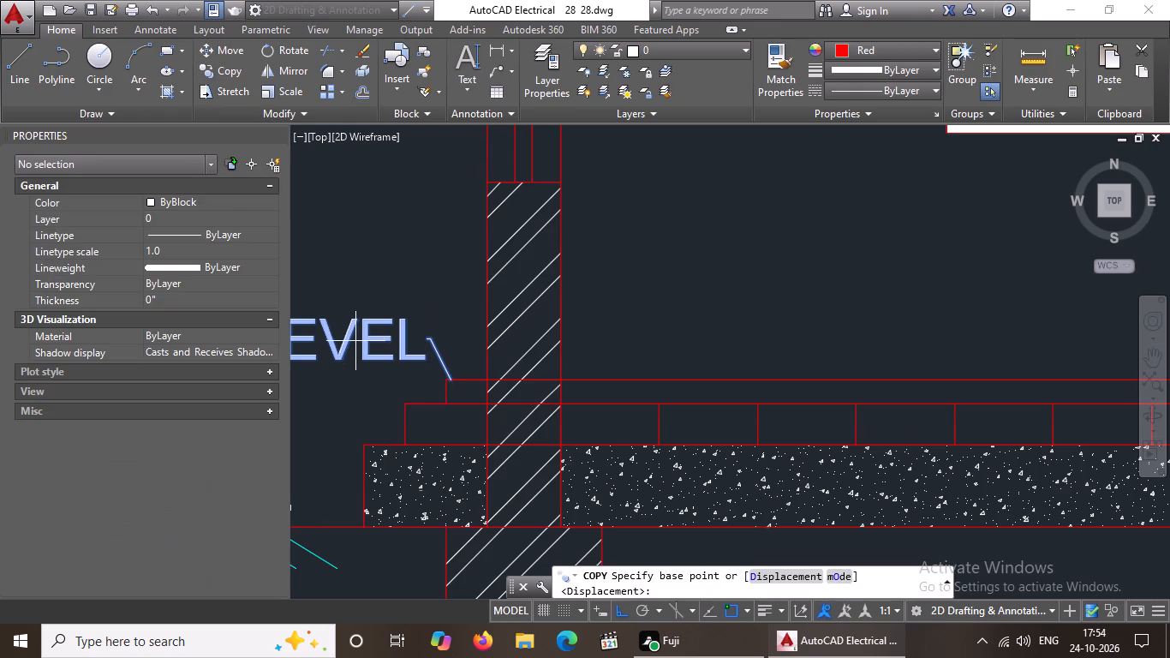
{"action": "left_click", "coordinate": [445, 376]}
{"action": "scroll", "coordinate": [448, 368], "scroll_direction": "down", "scroll_amount": 2}
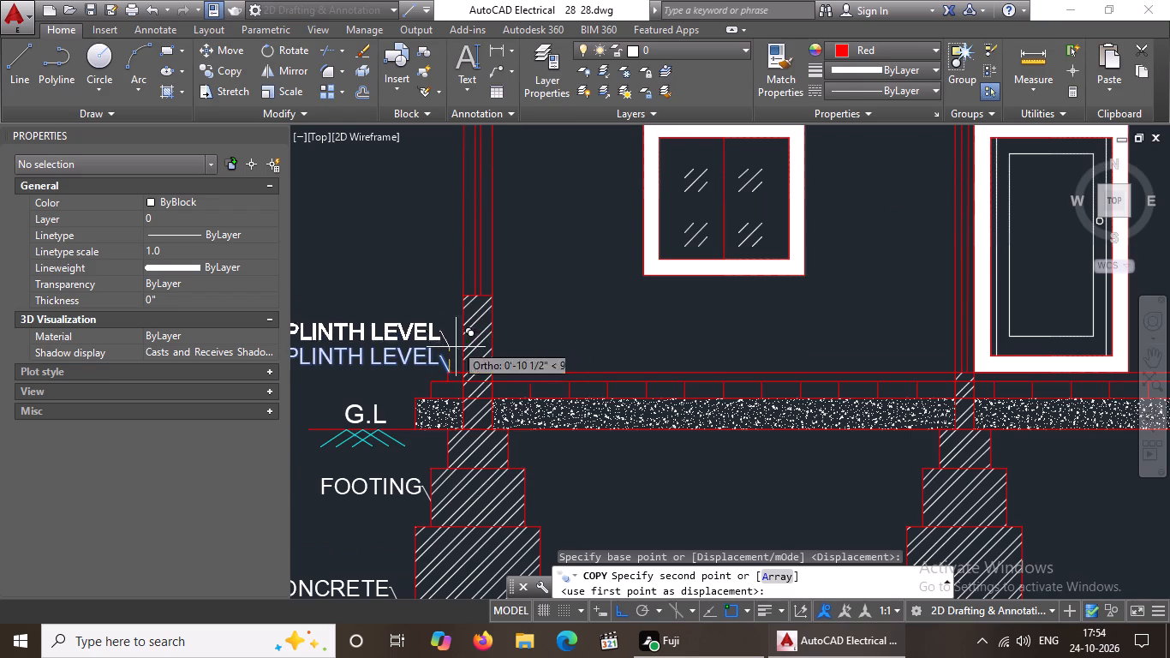
{"action": "left_click", "coordinate": [624, 609]}
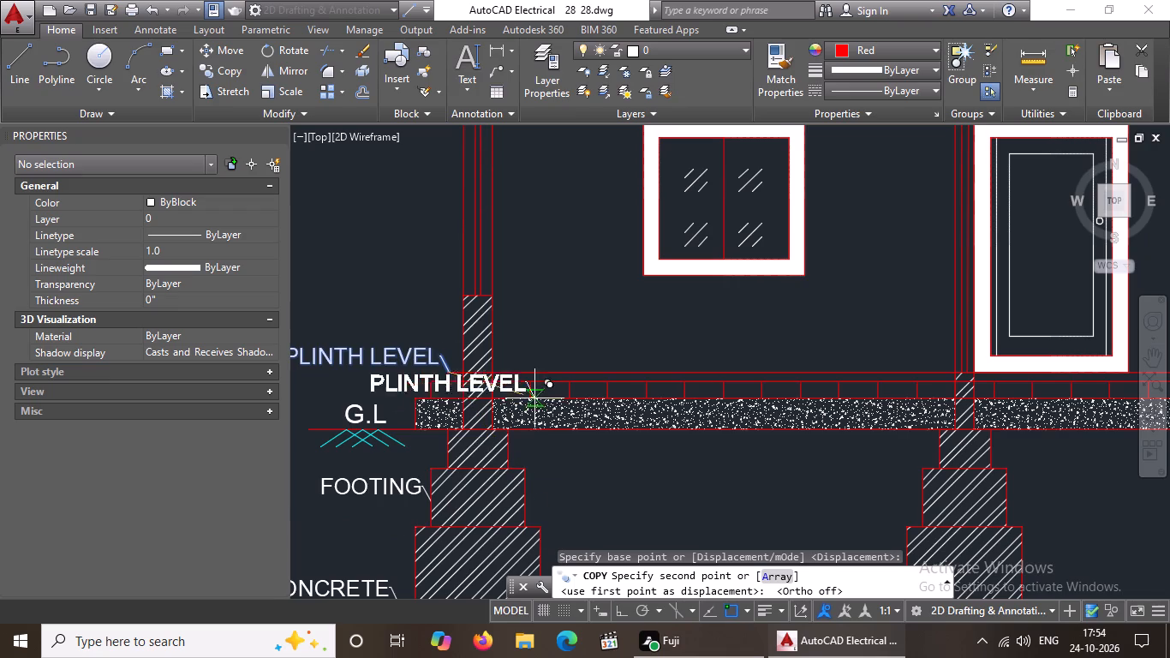
{"action": "left_click", "coordinate": [462, 335]}
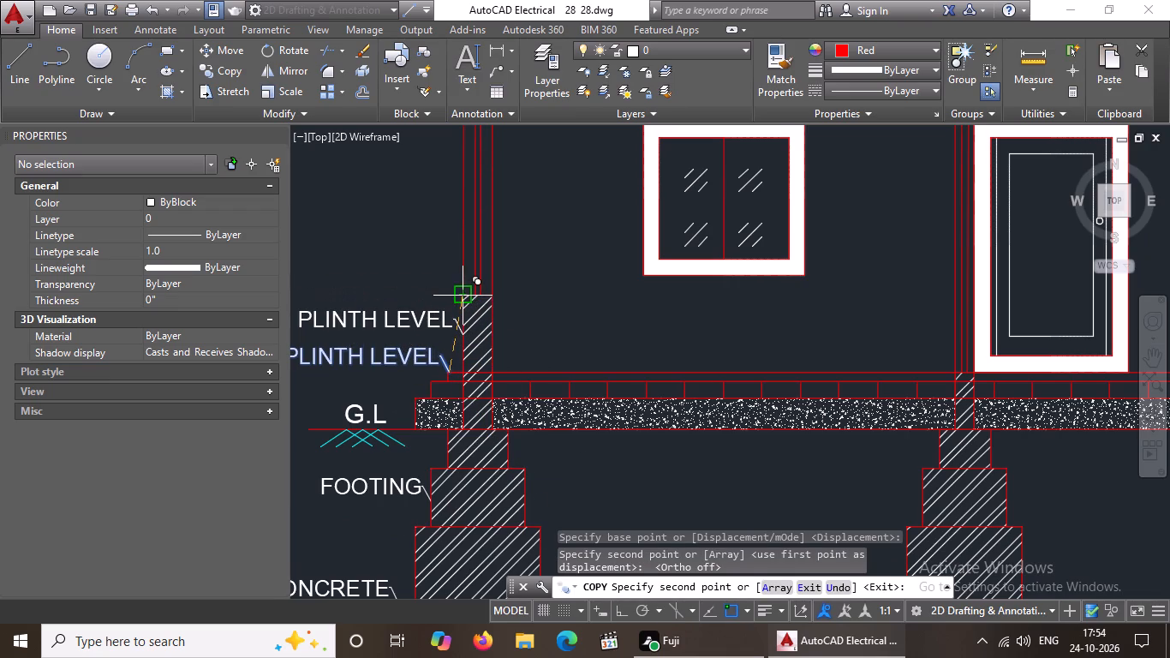
{"action": "left_click", "coordinate": [463, 295]}
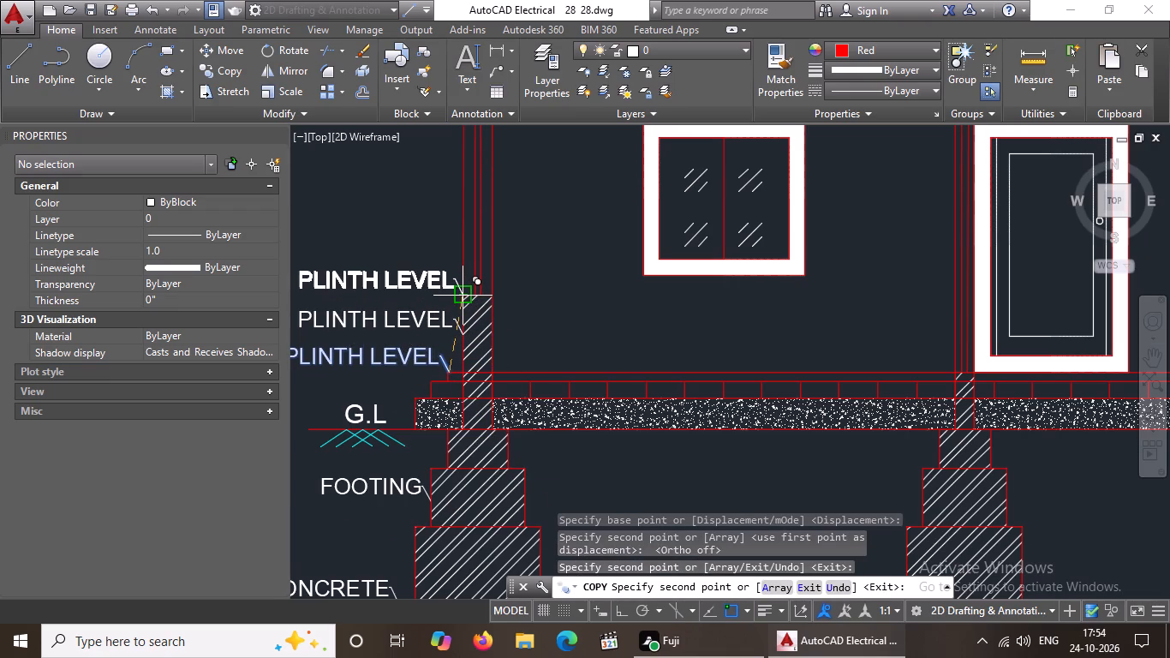
Place further PLINTH LEVEL leader copies at the left wall's window opening, the projecting sunshade's outer corner and the lintel's top corner.
{"action": "scroll", "coordinate": [459, 290], "scroll_direction": "down", "scroll_amount": 2}
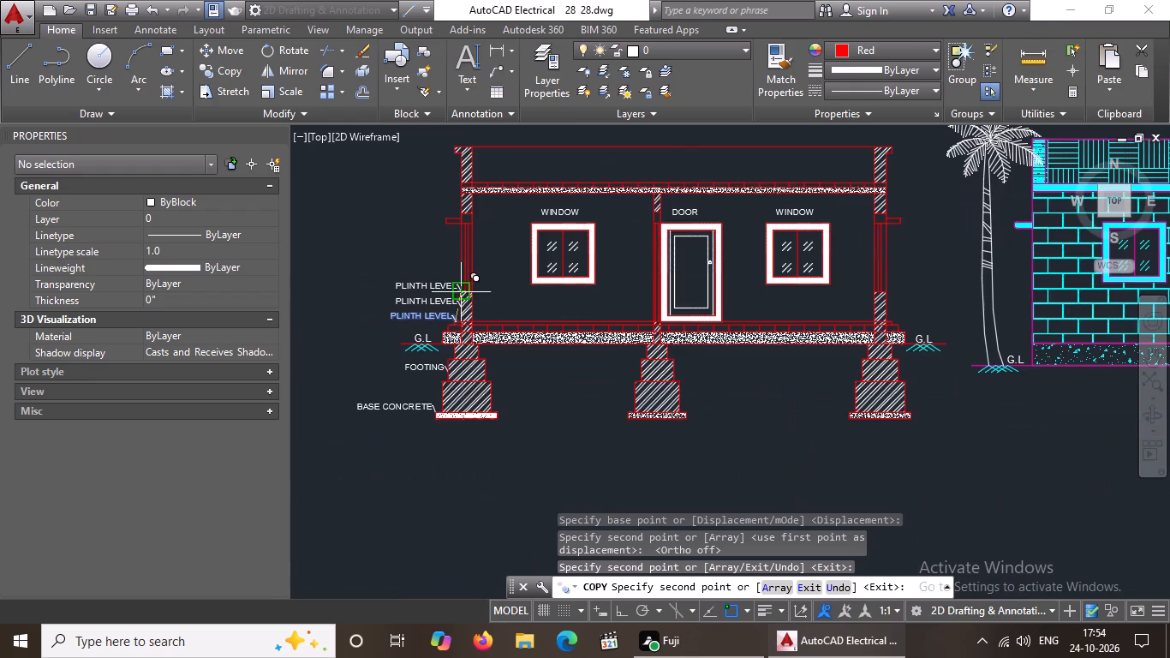
{"action": "scroll", "coordinate": [459, 256], "scroll_direction": "up", "scroll_amount": 3}
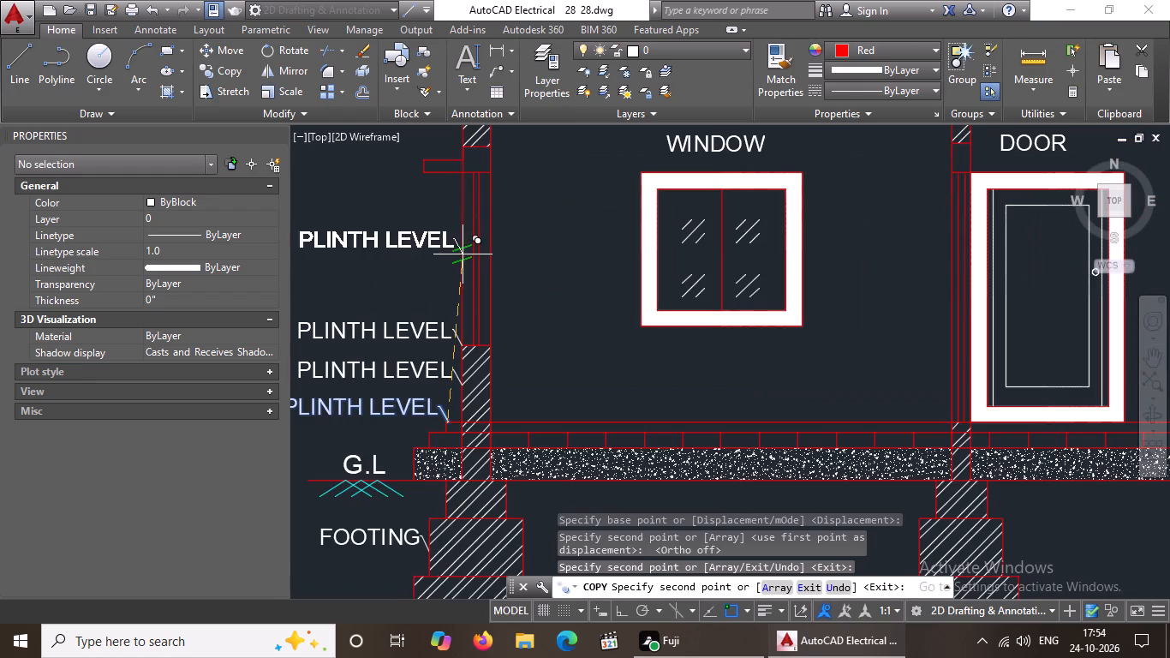
{"action": "left_click", "coordinate": [461, 254]}
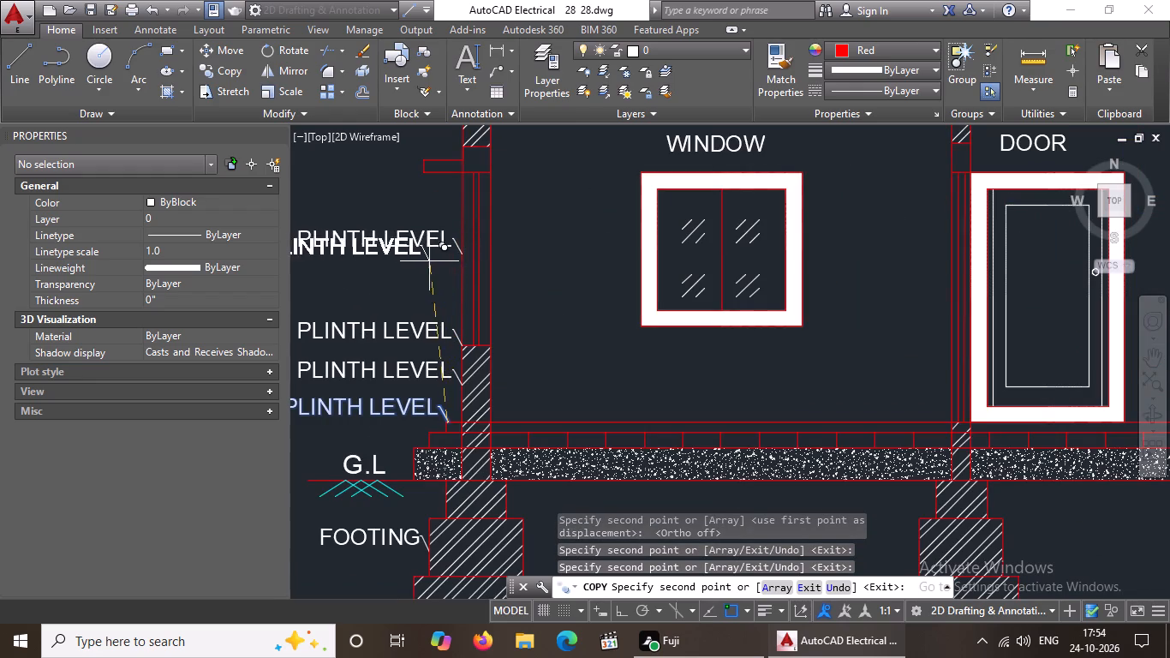
{"action": "scroll", "coordinate": [418, 261], "scroll_direction": "up", "scroll_amount": 3}
{"action": "scroll", "coordinate": [431, 248], "scroll_direction": "down", "scroll_amount": 4}
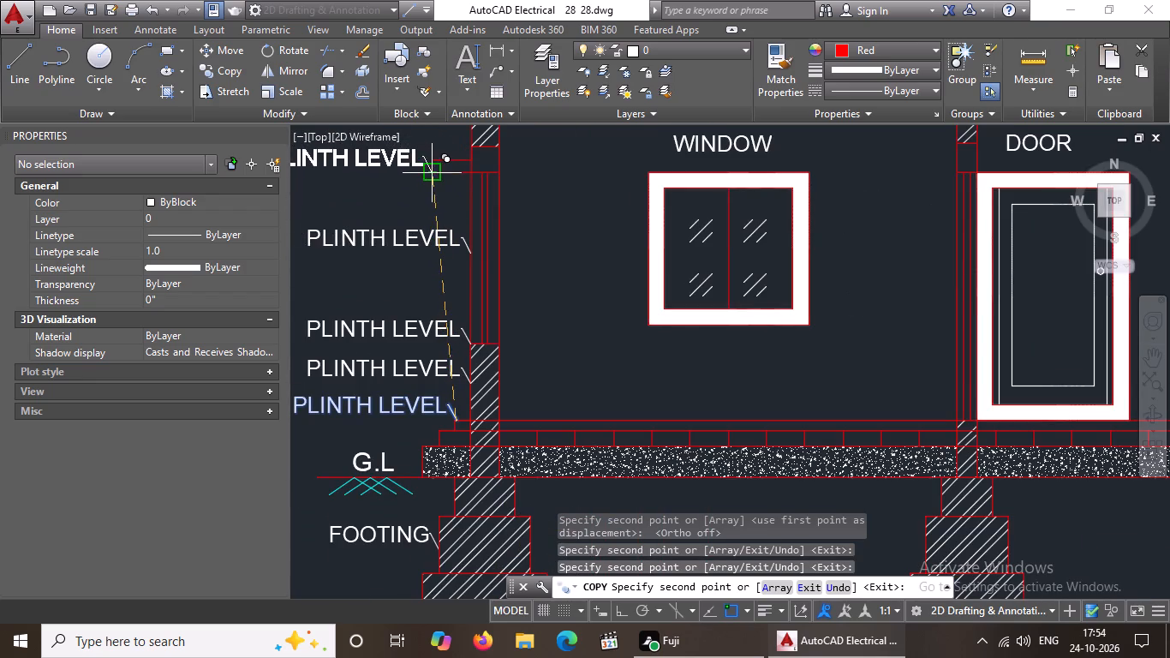
{"action": "left_click", "coordinate": [432, 172]}
{"action": "scroll", "coordinate": [433, 188], "scroll_direction": "down", "scroll_amount": 1}
{"action": "scroll", "coordinate": [455, 160], "scroll_direction": "up", "scroll_amount": 2}
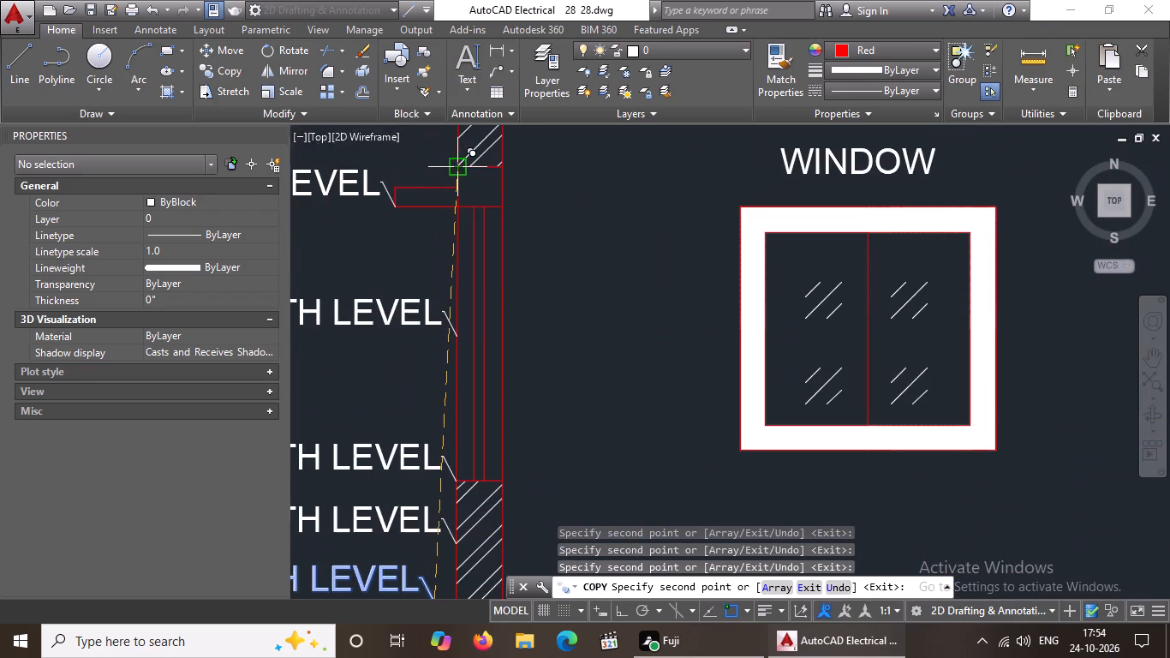
{"action": "left_click", "coordinate": [461, 165]}
Place PLINTH LEVEL leader copies at the left end of the roof slab's underside, the parapet's base, its outer face and the coping's outer edge.
{"action": "scroll", "coordinate": [442, 184], "scroll_direction": "down", "scroll_amount": 3}
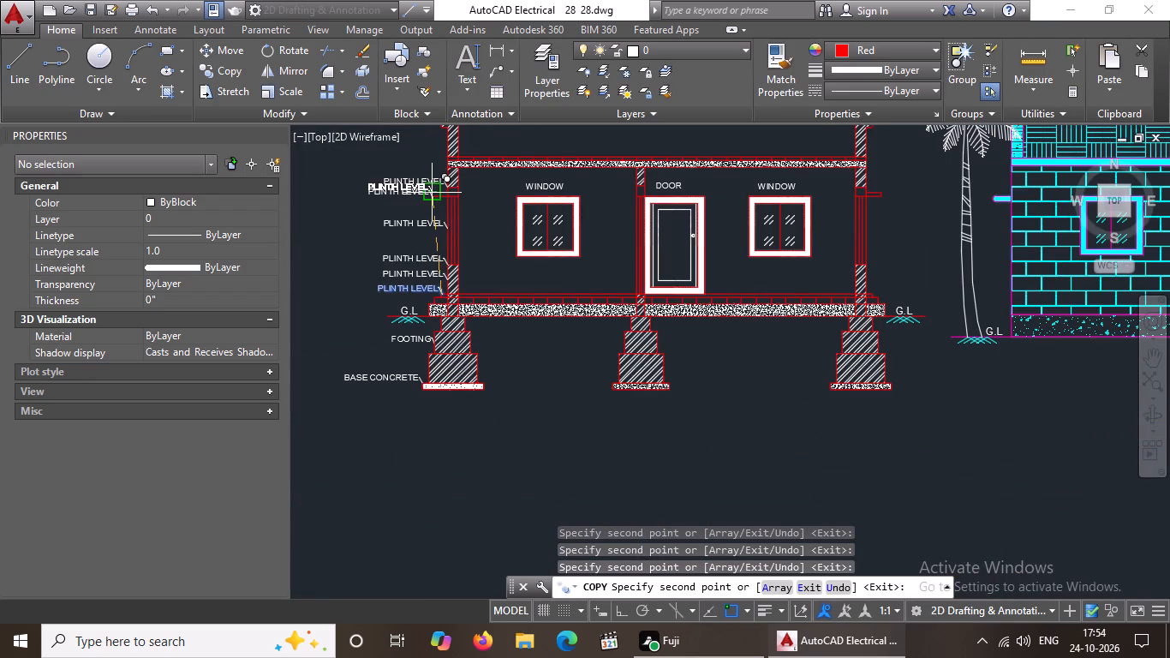
{"action": "middle_click_drag", "start_coordinate": [429, 175], "coordinate": [421, 222]}
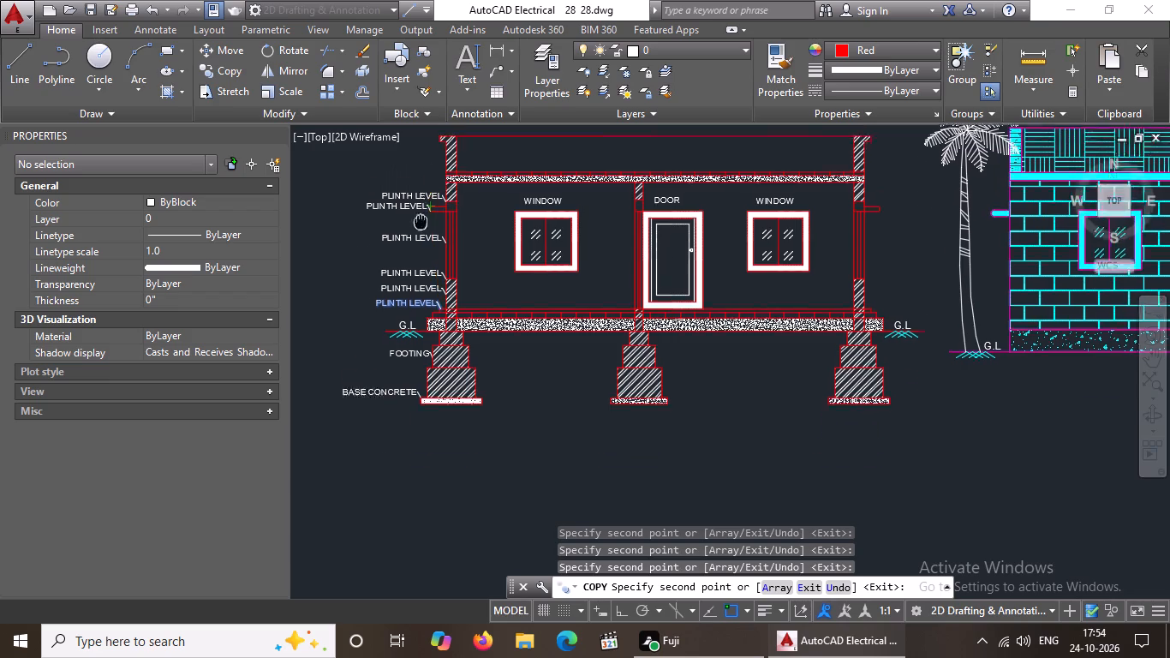
{"action": "middle_click_drag", "start_coordinate": [421, 222], "coordinate": [415, 250]}
{"action": "scroll", "coordinate": [427, 216], "scroll_direction": "up", "scroll_amount": 2}
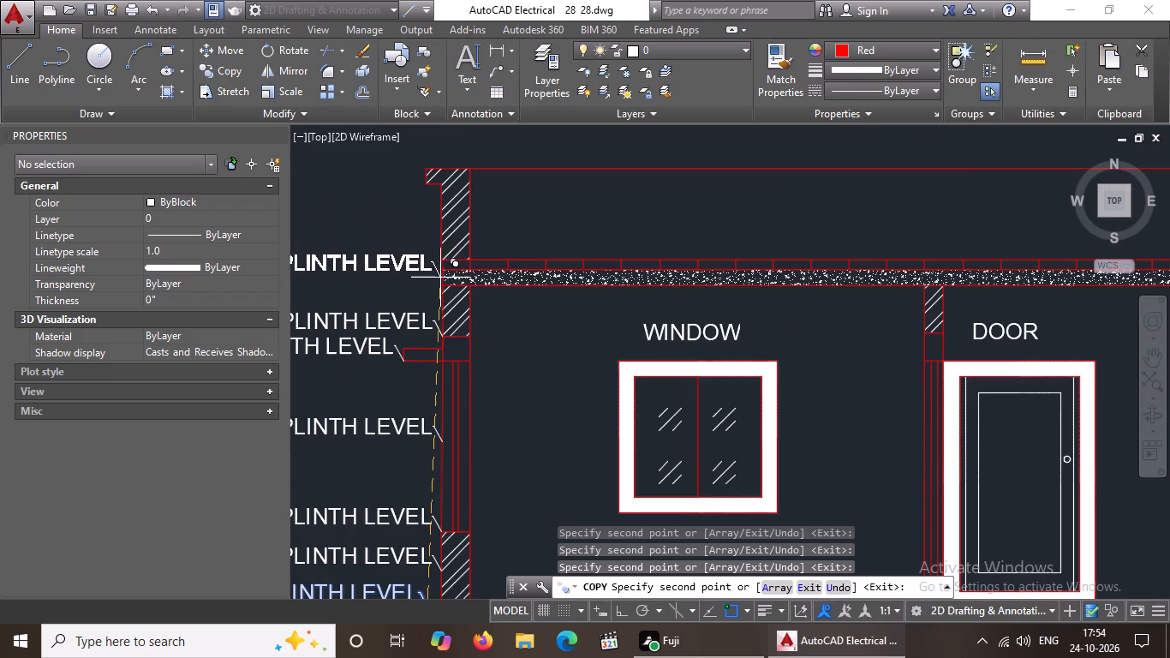
{"action": "left_click", "coordinate": [440, 284]}
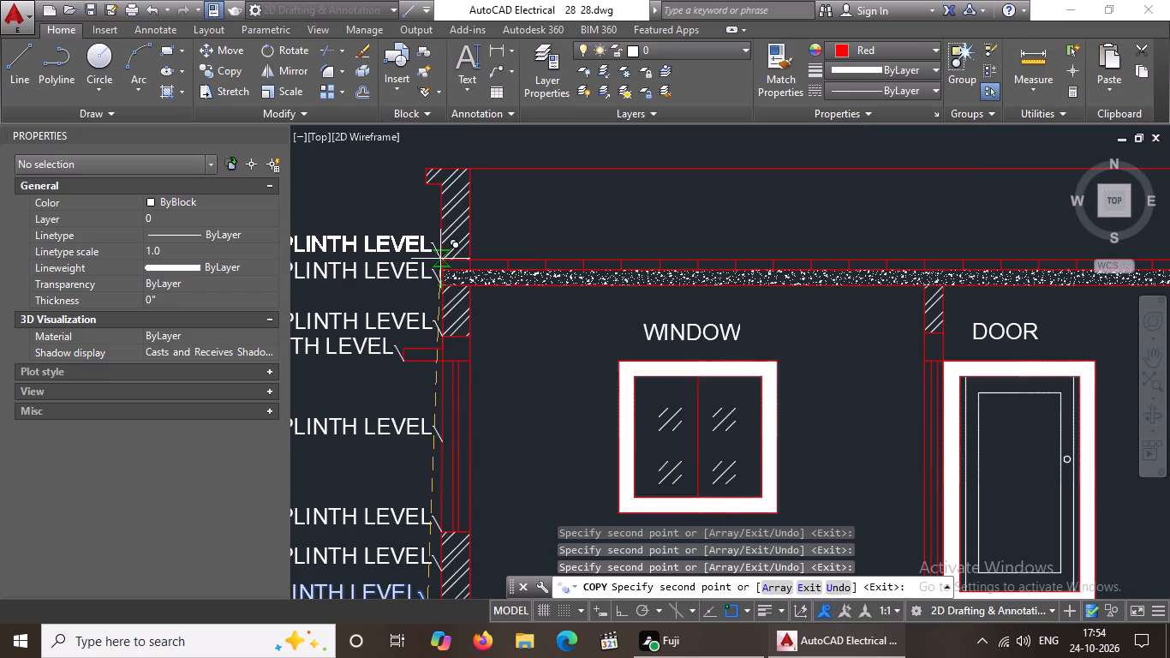
{"action": "left_click", "coordinate": [440, 259]}
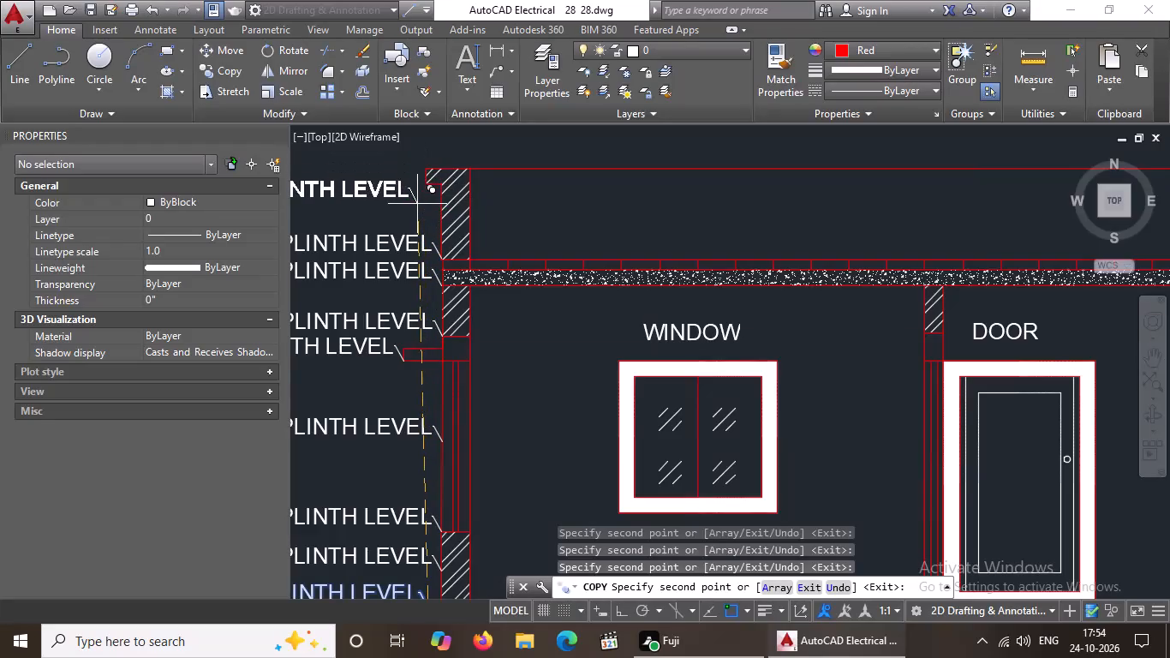
{"action": "left_click", "coordinate": [441, 223]}
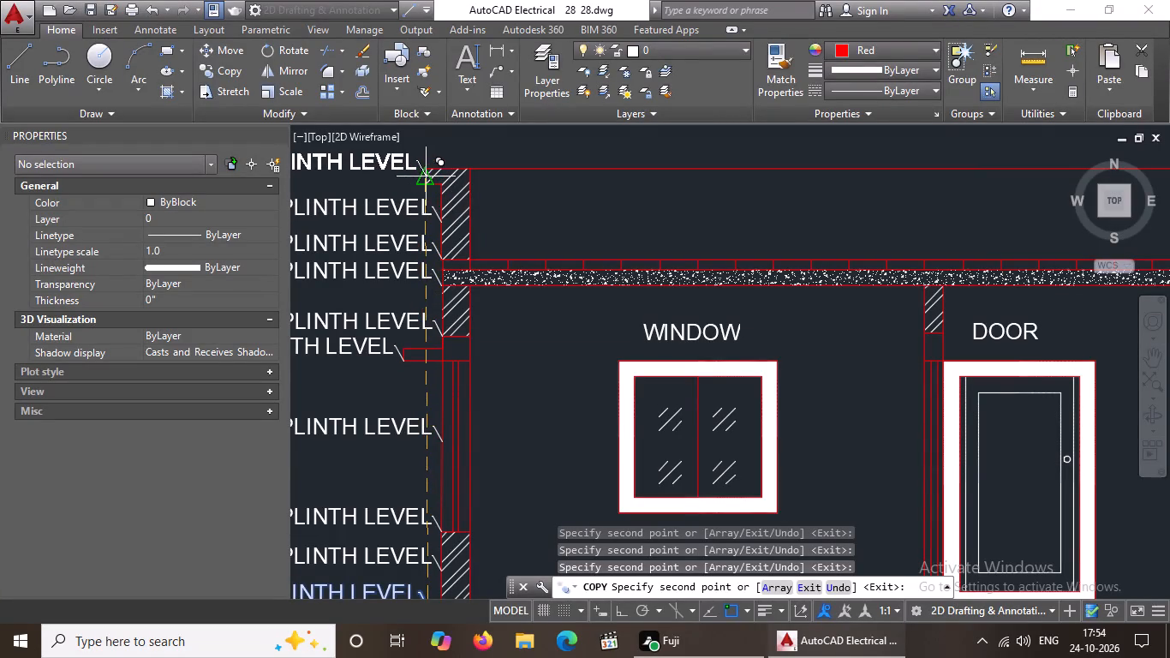
{"action": "left_click", "coordinate": [423, 172]}
Place a last PLINTH LEVEL leader copy at the top-left corner of the plinth concrete bed and end the copying.
{"action": "scroll", "coordinate": [424, 171], "scroll_direction": "down", "scroll_amount": 3}
{"action": "scroll", "coordinate": [409, 264], "scroll_direction": "up", "scroll_amount": 3}
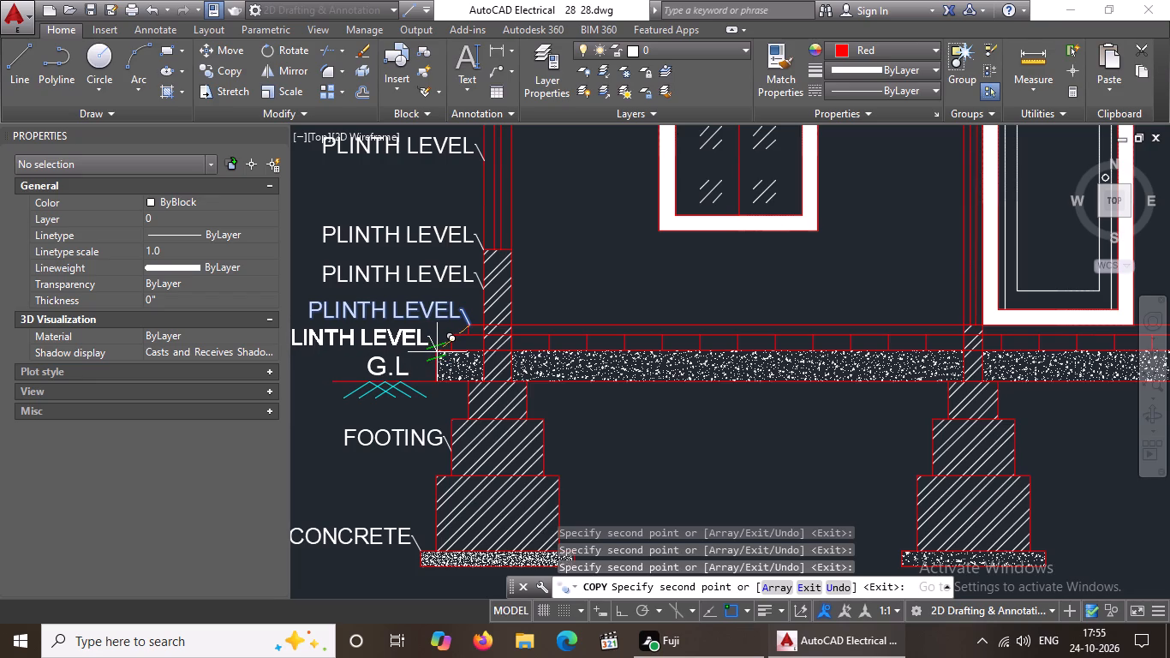
{"action": "left_click", "coordinate": [437, 352]}
{"action": "scroll", "coordinate": [461, 343], "scroll_direction": "down", "scroll_amount": 3}
{"action": "key", "text": "Escape"}
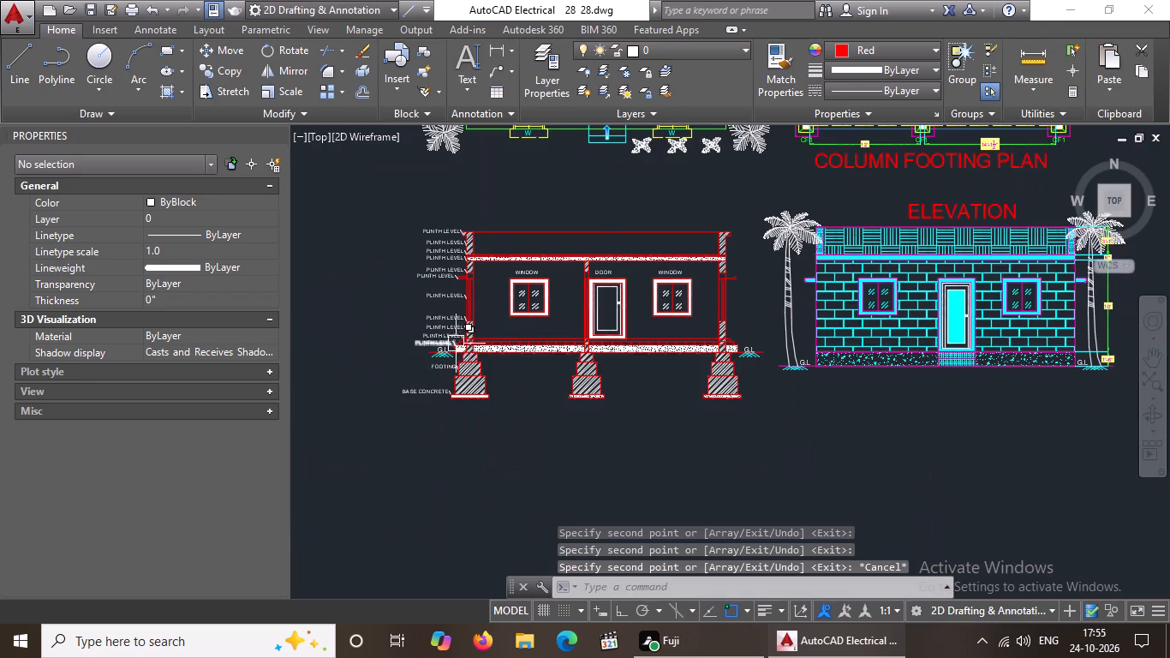
Replace the text of the PLINTH LEVEL leader at the floor-line corner above the plinth bed's leader with DAMP PROOF COURSE.
{"action": "scroll", "coordinate": [453, 346], "scroll_direction": "up", "scroll_amount": 4}
{"action": "scroll", "coordinate": [477, 324], "scroll_direction": "down", "scroll_amount": 3}
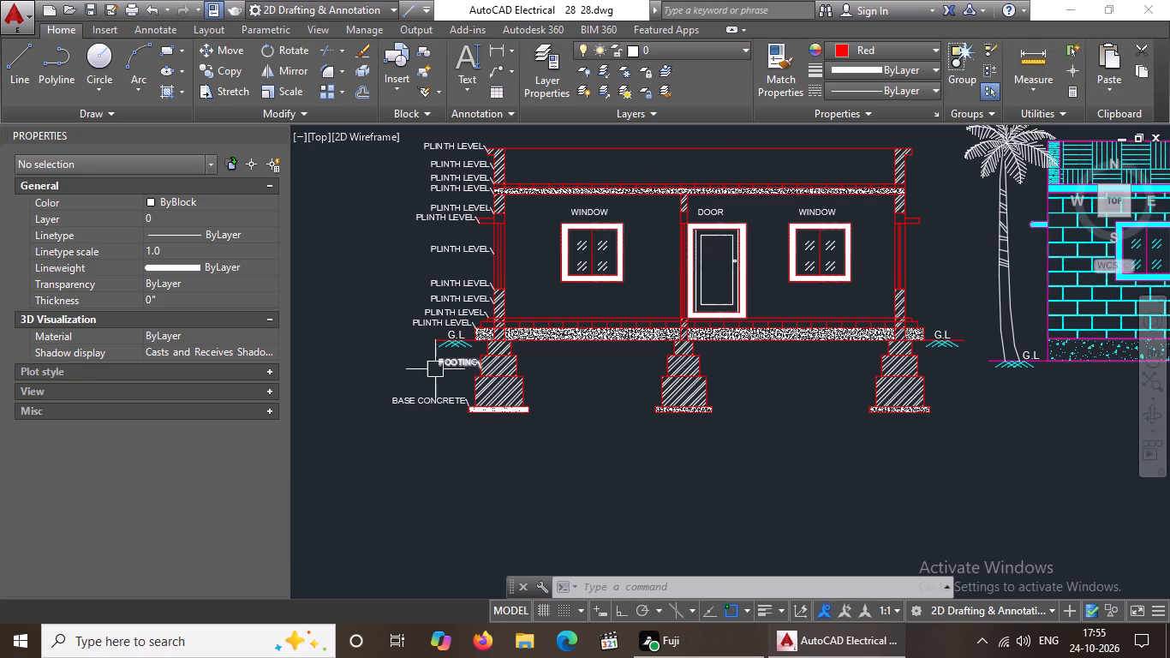
{"action": "scroll", "coordinate": [451, 320], "scroll_direction": "up", "scroll_amount": 2}
{"action": "scroll", "coordinate": [523, 324], "scroll_direction": "up", "scroll_amount": 1}
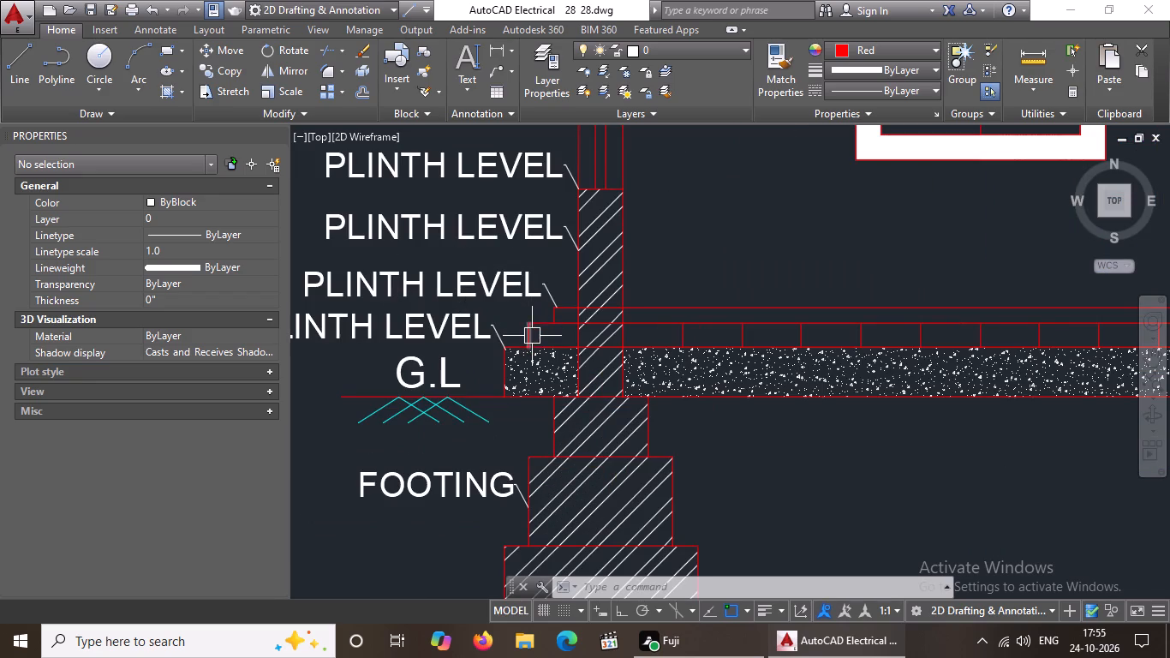
{"action": "double_click", "coordinate": [512, 286]}
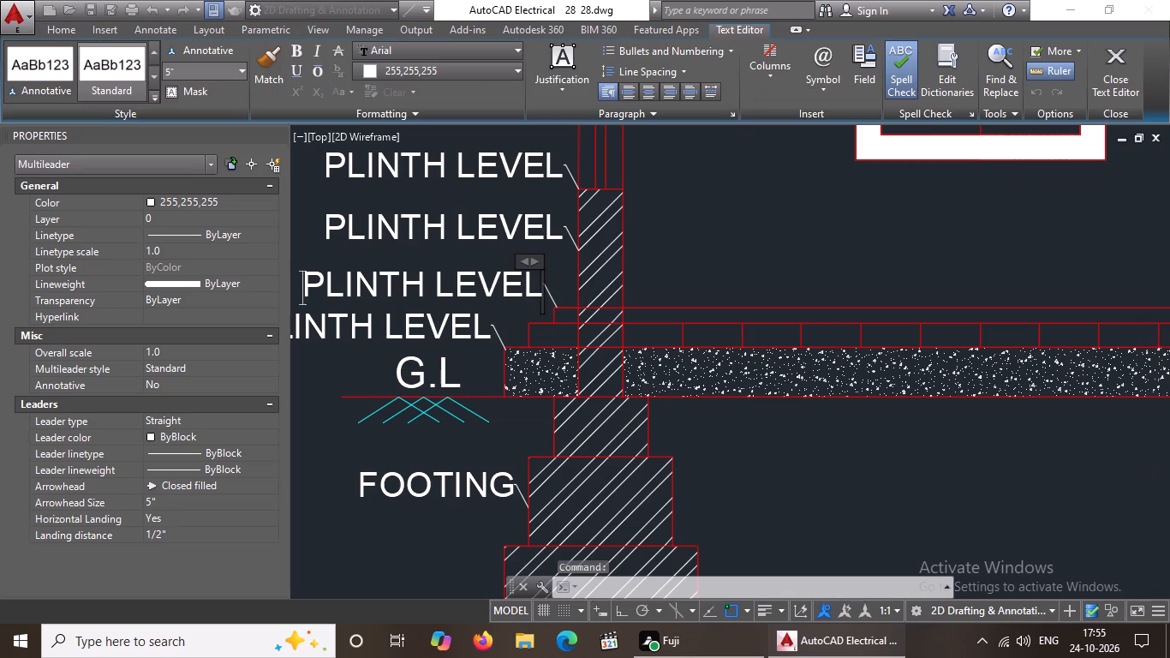
{"action": "key", "text": "Delete"}
{"action": "key", "text": "Delete"}
{"action": "key", "text": "Delete"}
{"action": "key", "text": "Delete"}
{"action": "key", "text": "Delete"}
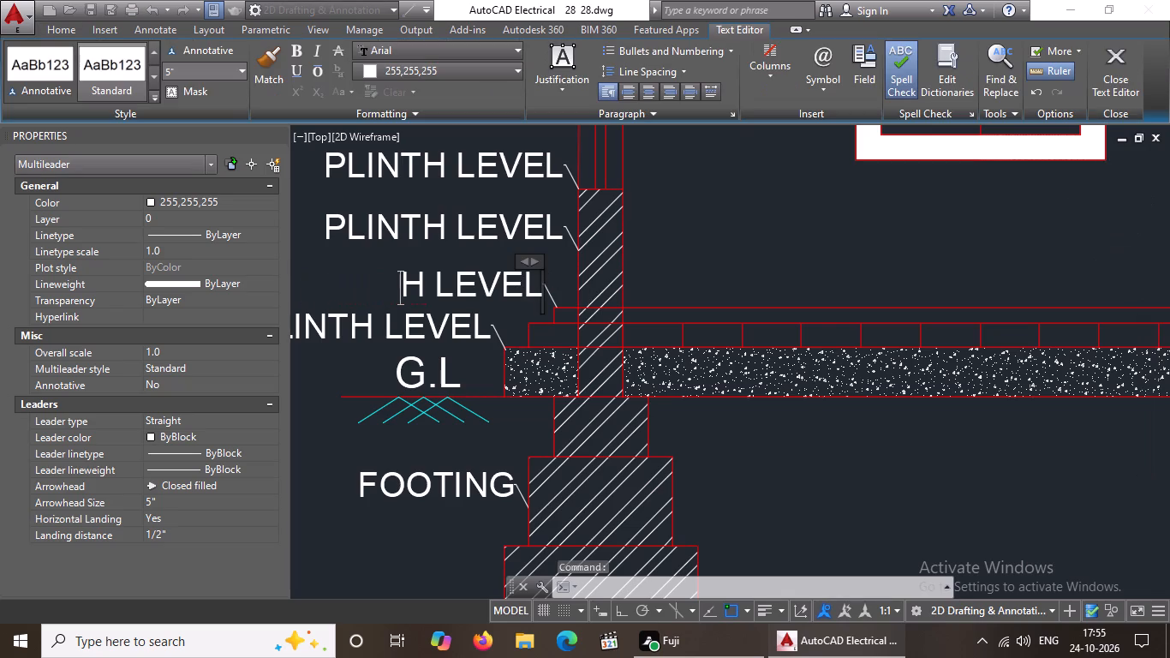
{"action": "key", "text": "Delete"}
{"action": "key", "text": "Delete"}
{"action": "key", "text": "Delete"}
{"action": "key", "text": "Delete"}
{"action": "key", "text": "Delete"}
{"action": "key", "text": "Delete"}
{"action": "key", "text": "Delete"}
{"action": "key", "text": "Delete"}
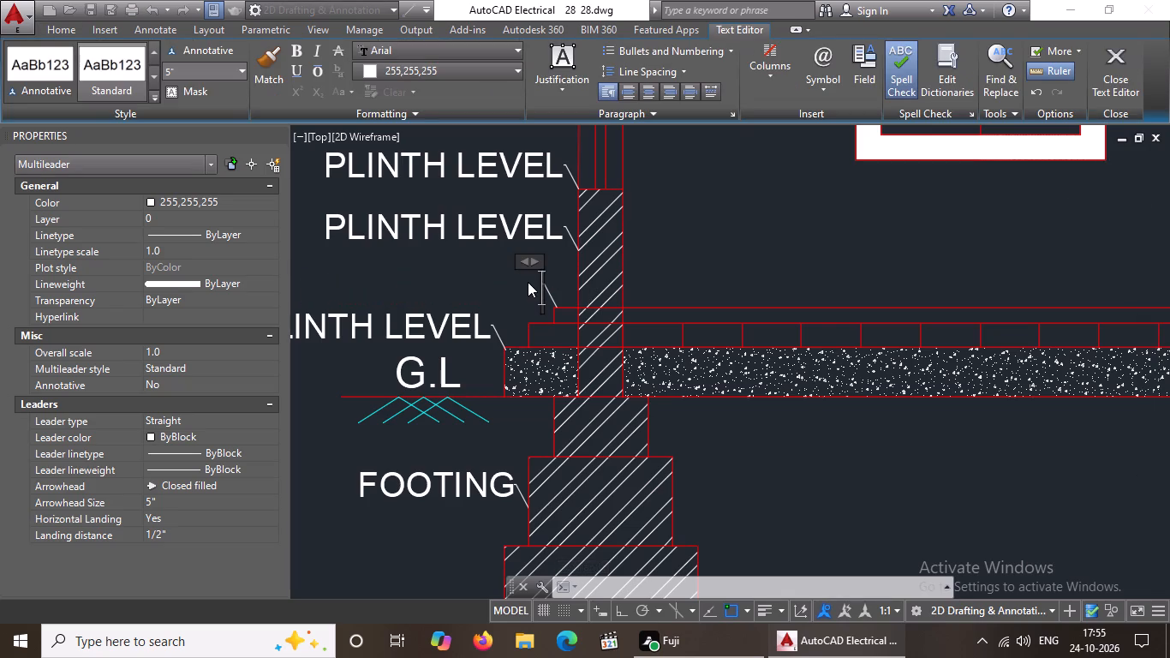
{"action": "type", "text": "DAMP"}
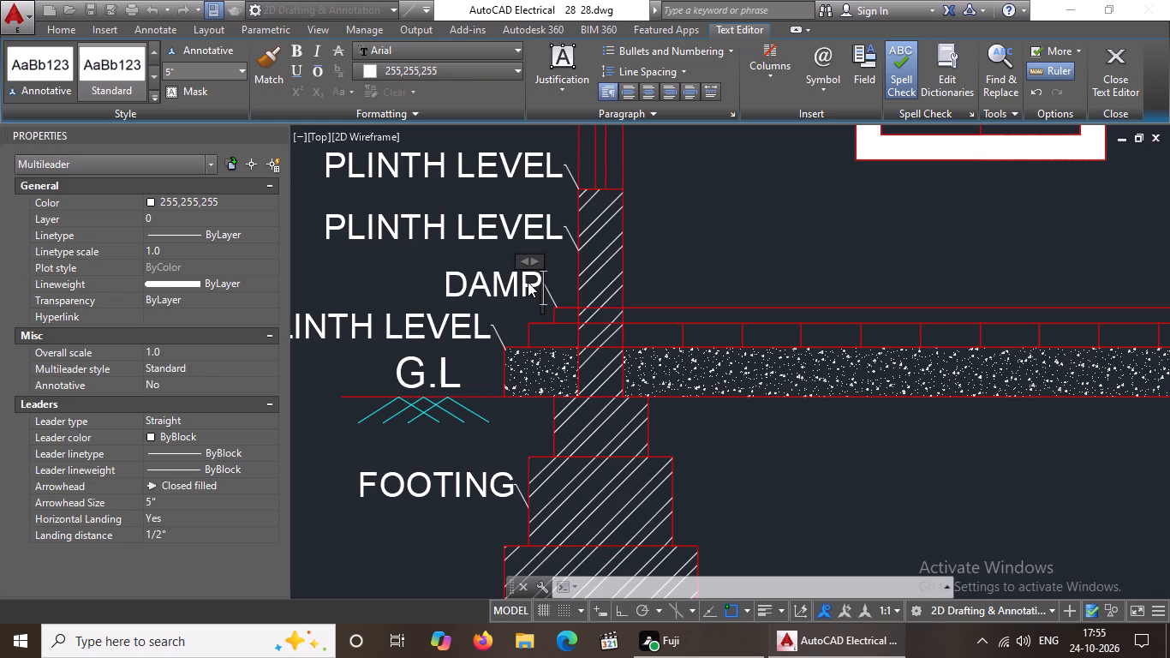
{"action": "key", "text": "space"}
{"action": "type", "text": "N"}
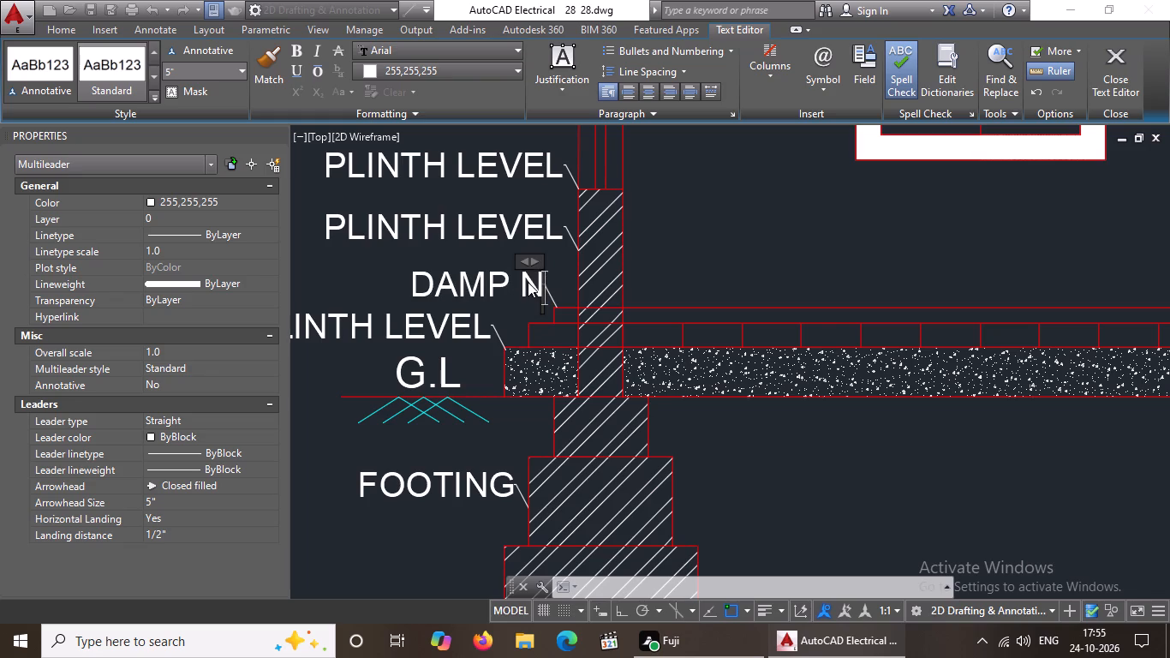
{"action": "key", "text": "p"}
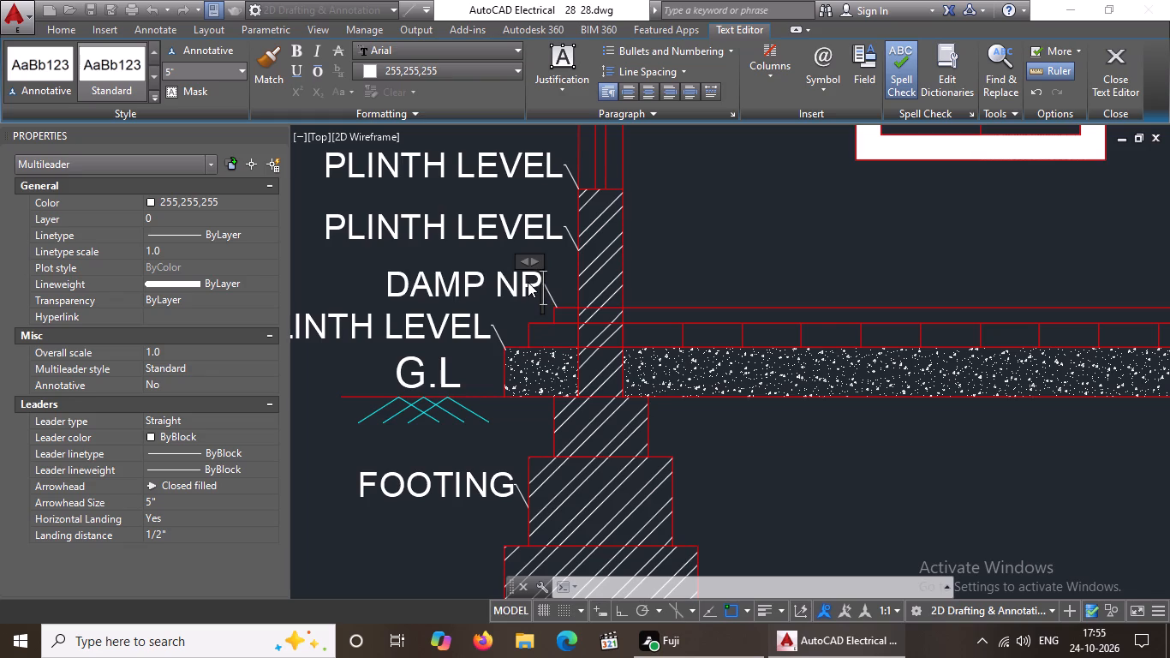
{"action": "key", "text": "BackSpace"}
{"action": "key", "text": "BackSpace"}
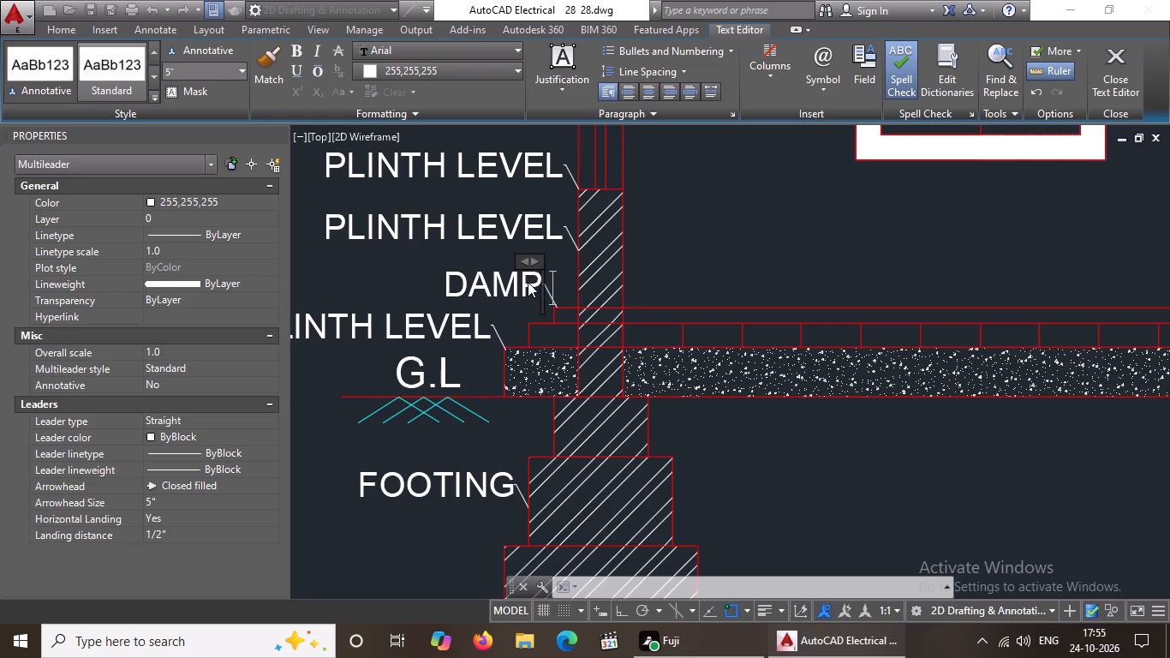
{"action": "type", "text": "PR"}
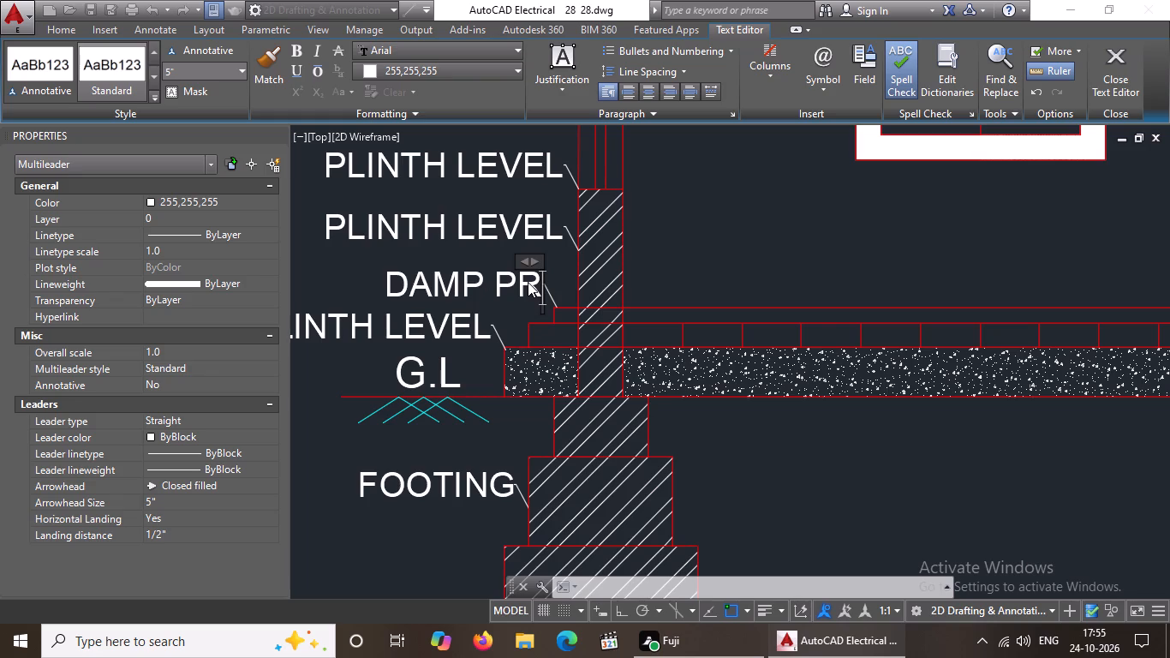
{"action": "type", "text": "OOF"}
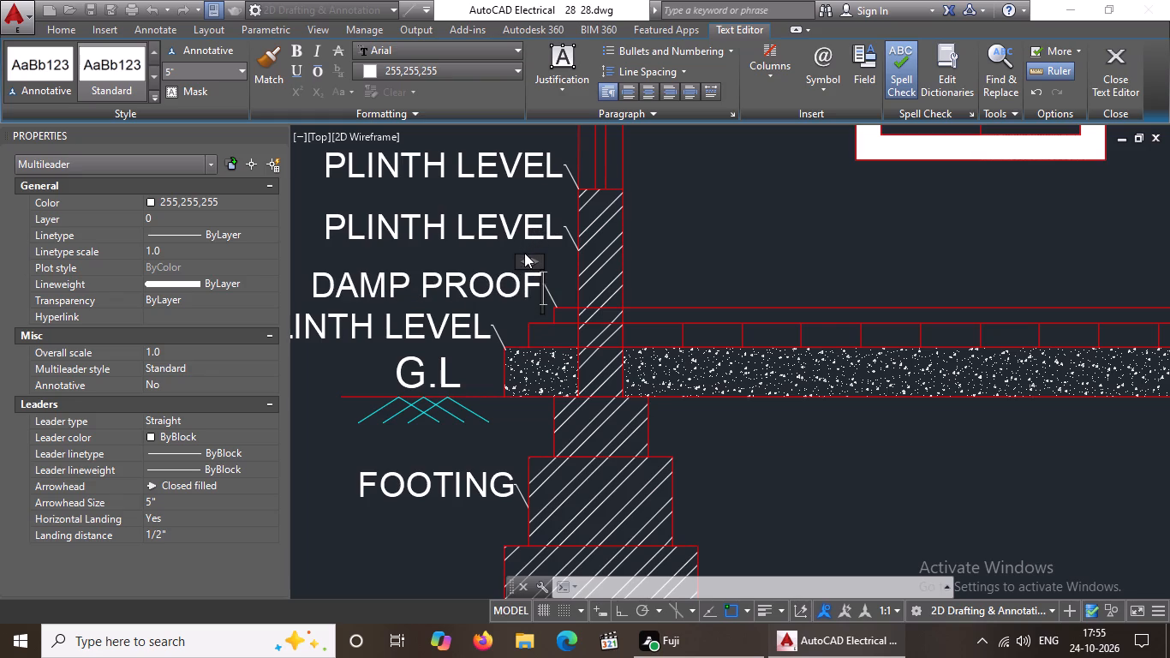
{"action": "key", "text": "space"}
{"action": "type", "text": "COURSE"}
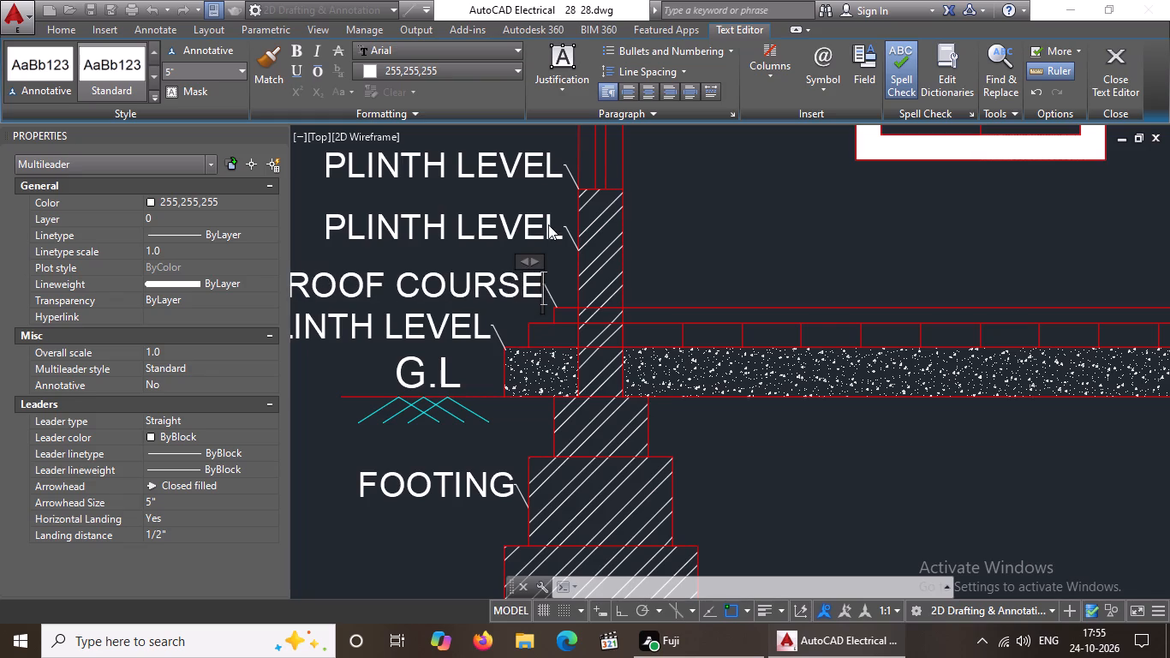
{"action": "left_click", "coordinate": [558, 262]}
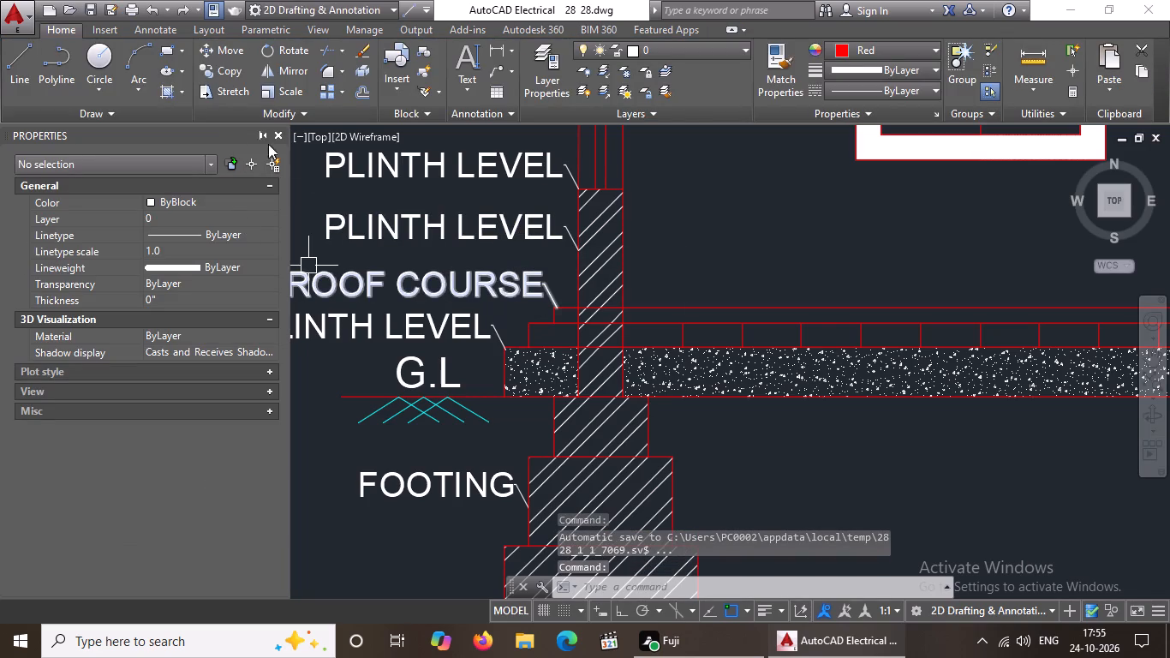
Close the Properties palette and change the leader text on the left wall below the sill to BRICK WALL.
{"action": "left_click", "coordinate": [274, 131]}
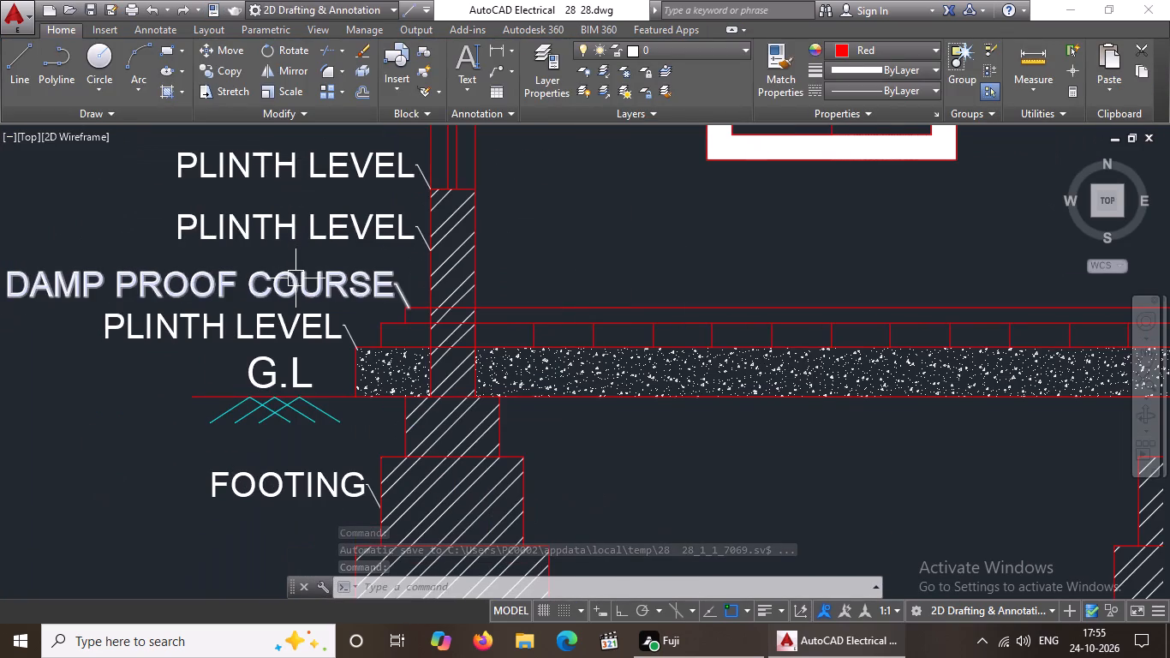
{"action": "double_click", "coordinate": [390, 229]}
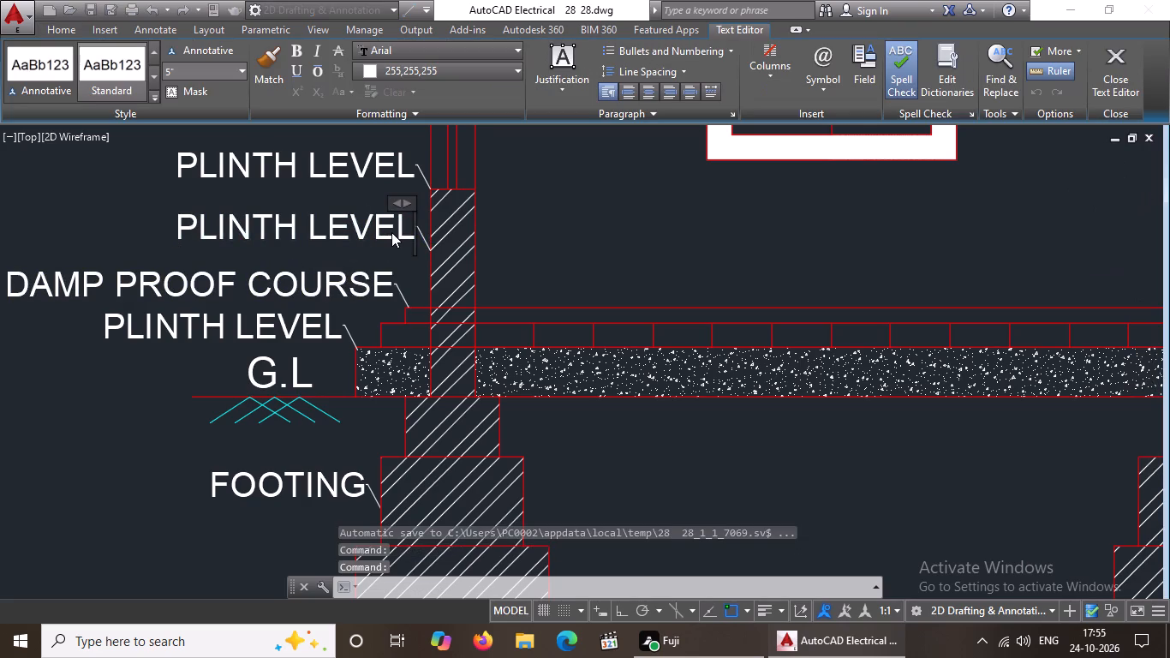
{"action": "key", "text": "Delete"}
{"action": "key", "text": "Delete"}
{"action": "key", "text": "Delete"}
{"action": "key", "text": "Delete"}
{"action": "key", "text": "Delete"}
{"action": "key", "text": "Delete"}
{"action": "key", "text": "Delete"}
{"action": "key", "text": "Delete"}
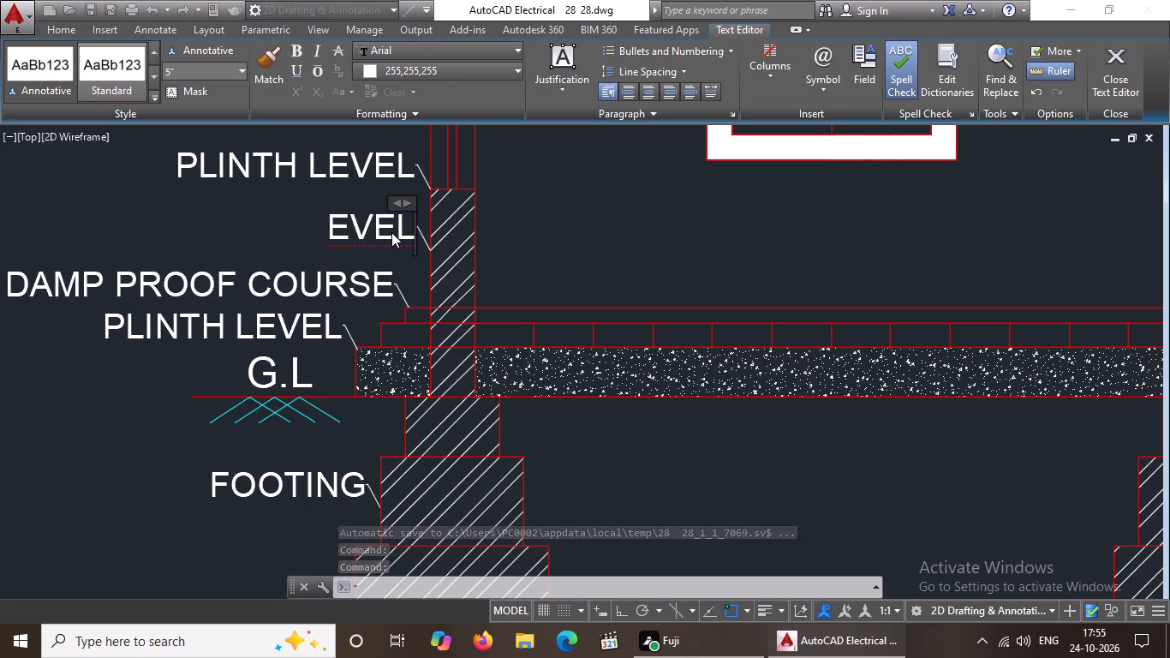
{"action": "key", "text": "Delete"}
{"action": "key", "text": "Delete"}
{"action": "key", "text": "Delete"}
{"action": "key", "text": "Delete"}
{"action": "type", "text": "BRICK WALL"}
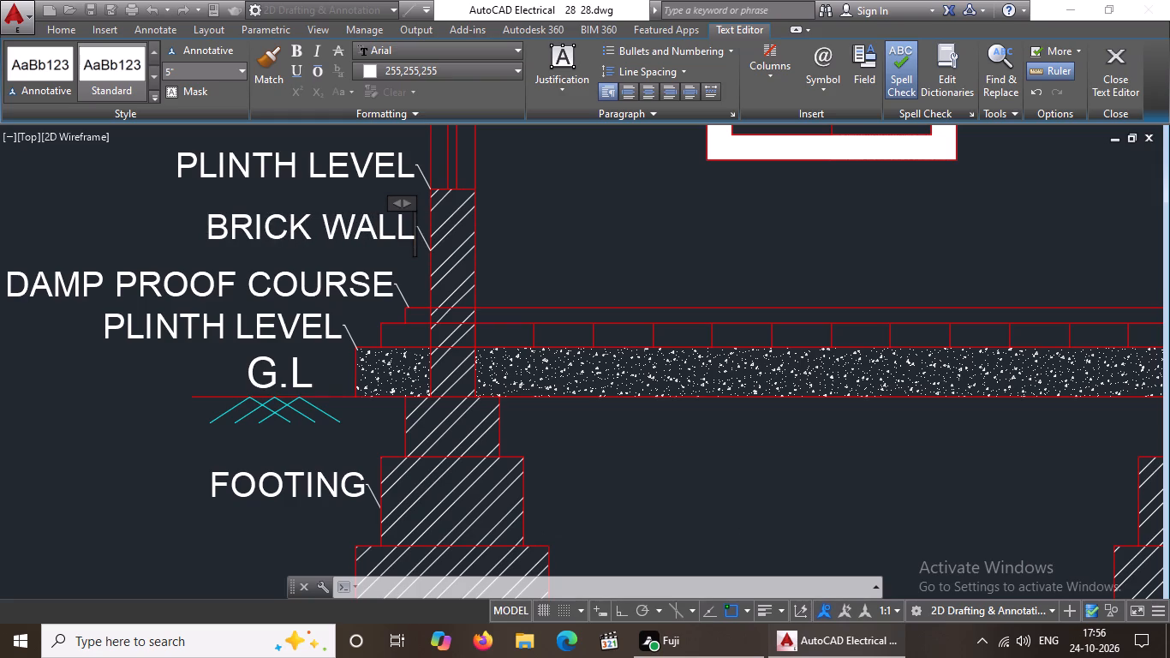
{"action": "left_click", "coordinate": [400, 153]}
Replace the text of the leader at the left wall's sill corner with WINDOW SILL LEVEL.
{"action": "double_click", "coordinate": [400, 160]}
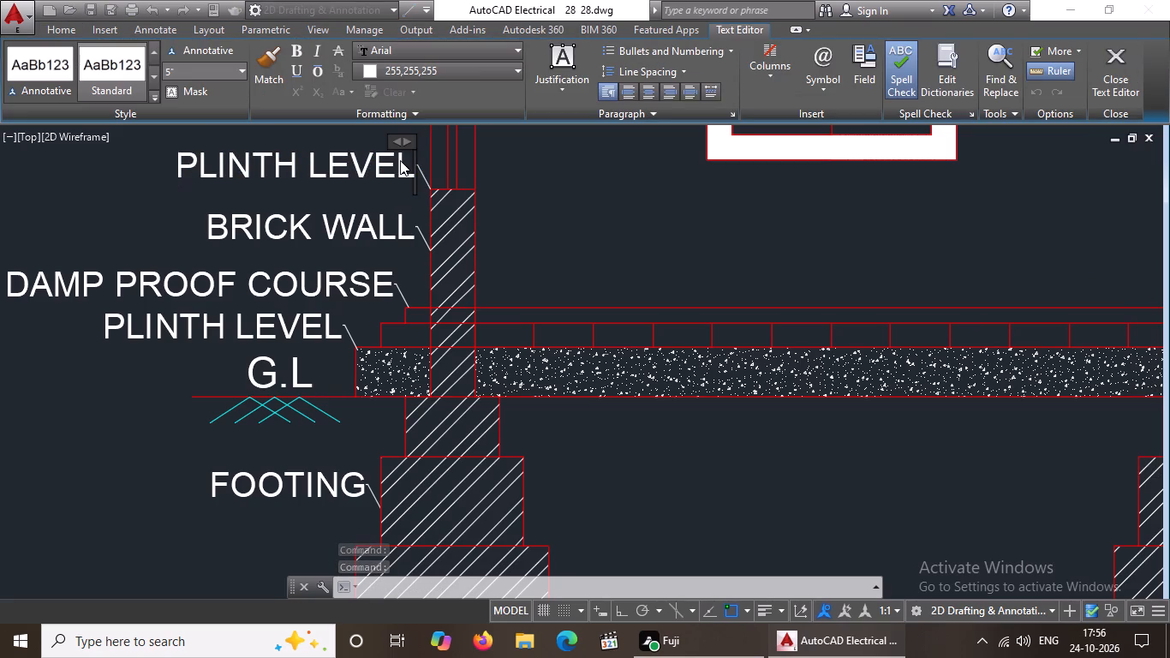
{"action": "key", "text": "Delete"}
{"action": "key", "text": "Delete"}
{"action": "key", "text": "Delete"}
{"action": "key", "text": "Delete"}
{"action": "key", "text": "Delete"}
{"action": "key", "text": "Delete"}
{"action": "key", "text": "Delete"}
{"action": "key", "text": "Delete"}
{"action": "key", "text": "Delete"}
{"action": "key", "text": "Delete"}
{"action": "key", "text": "Delete"}
{"action": "key", "text": "Delete"}
{"action": "key", "text": "Delete"}
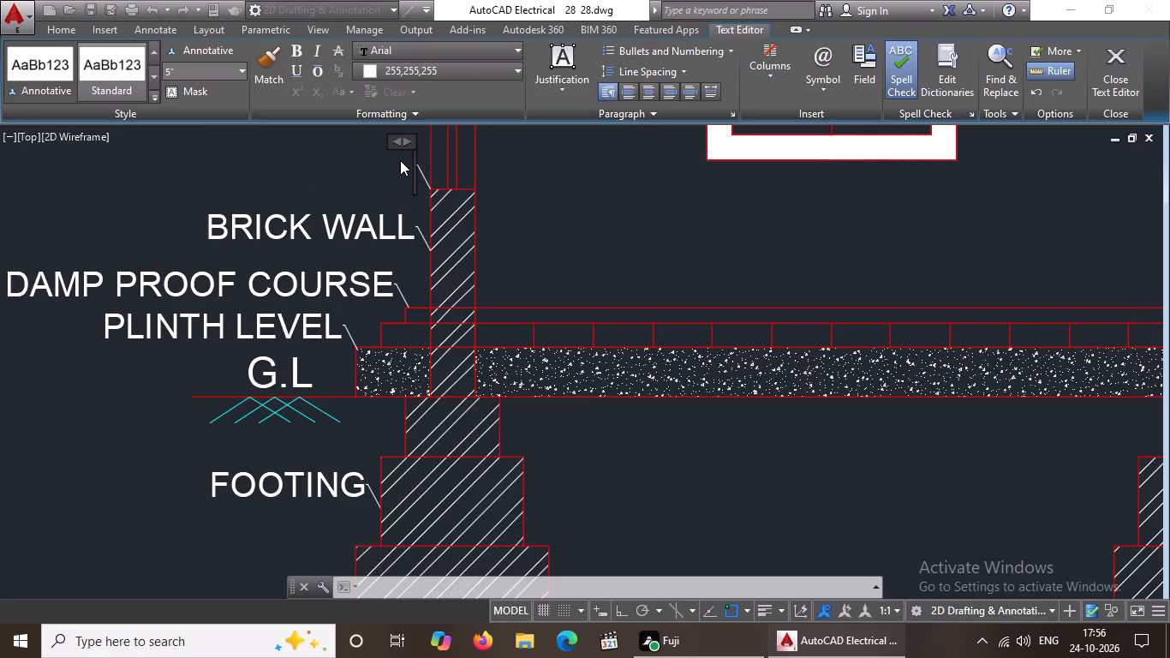
{"action": "type", "text": "WINDOW"}
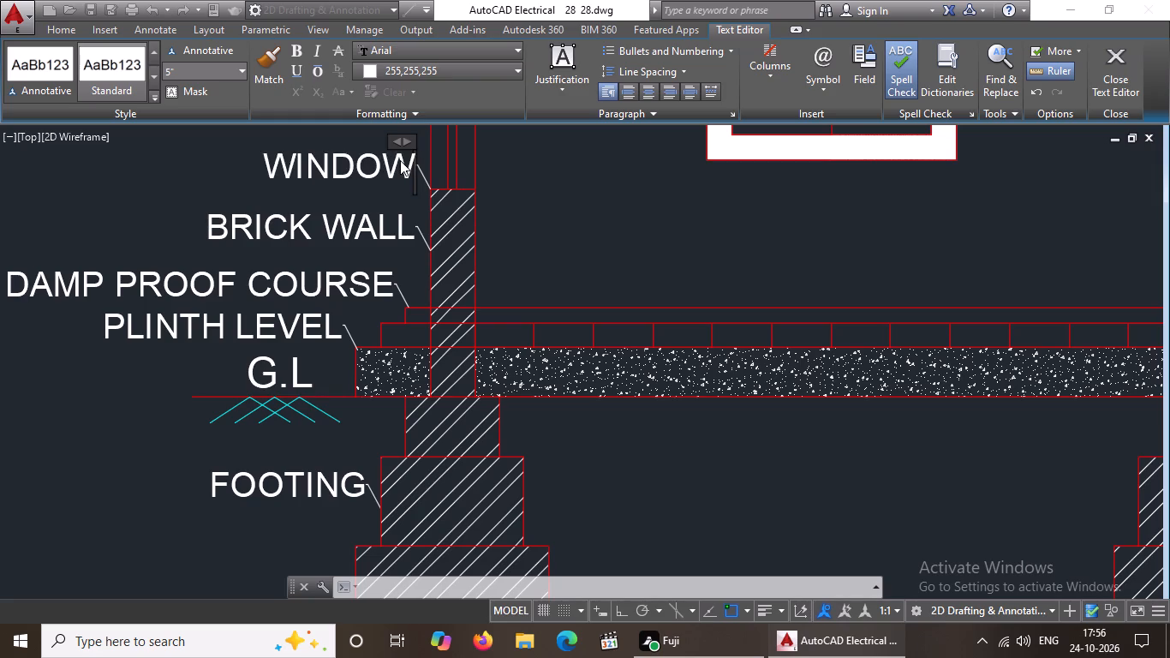
{"action": "type", "text": "M"}
{"action": "key", "text": "space"}
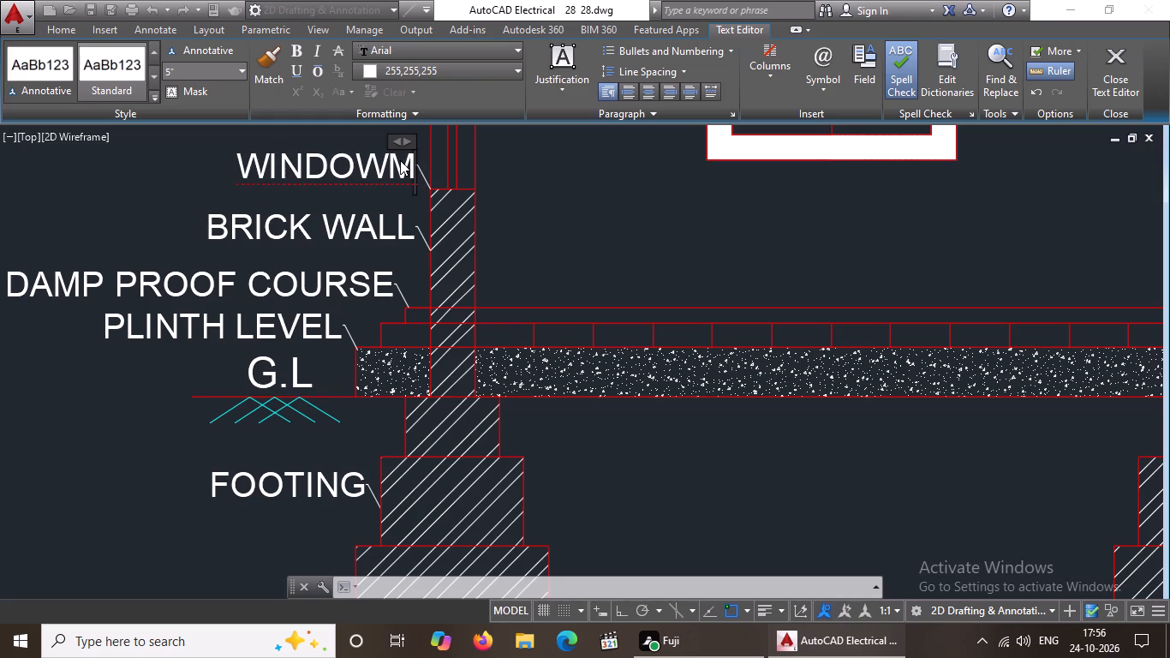
{"action": "key", "text": "BackSpace"}
{"action": "key", "text": "space"}
{"action": "type", "text": "SILL"}
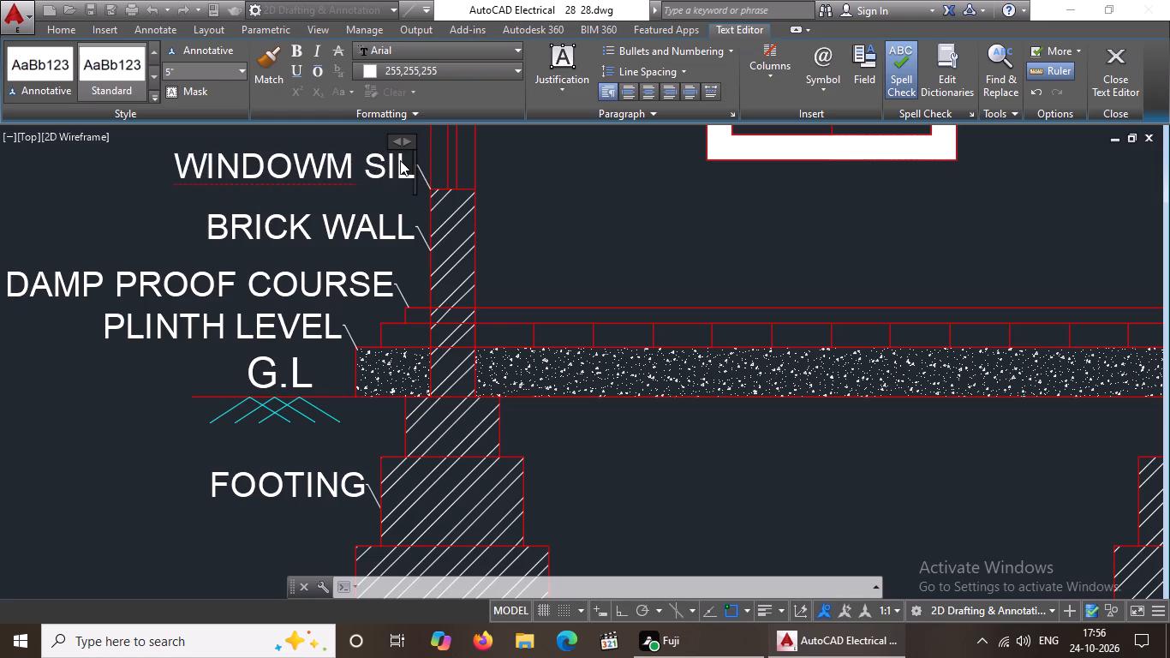
{"action": "key", "text": "space"}
{"action": "type", "text": "LE"}
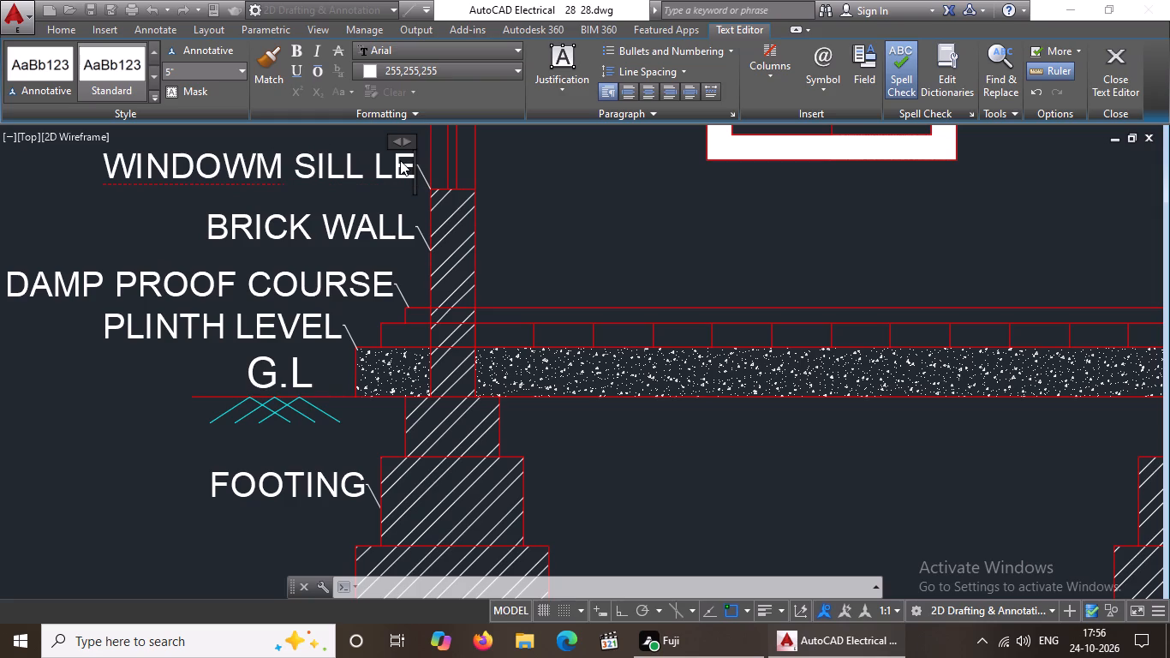
{"action": "type", "text": "VEL"}
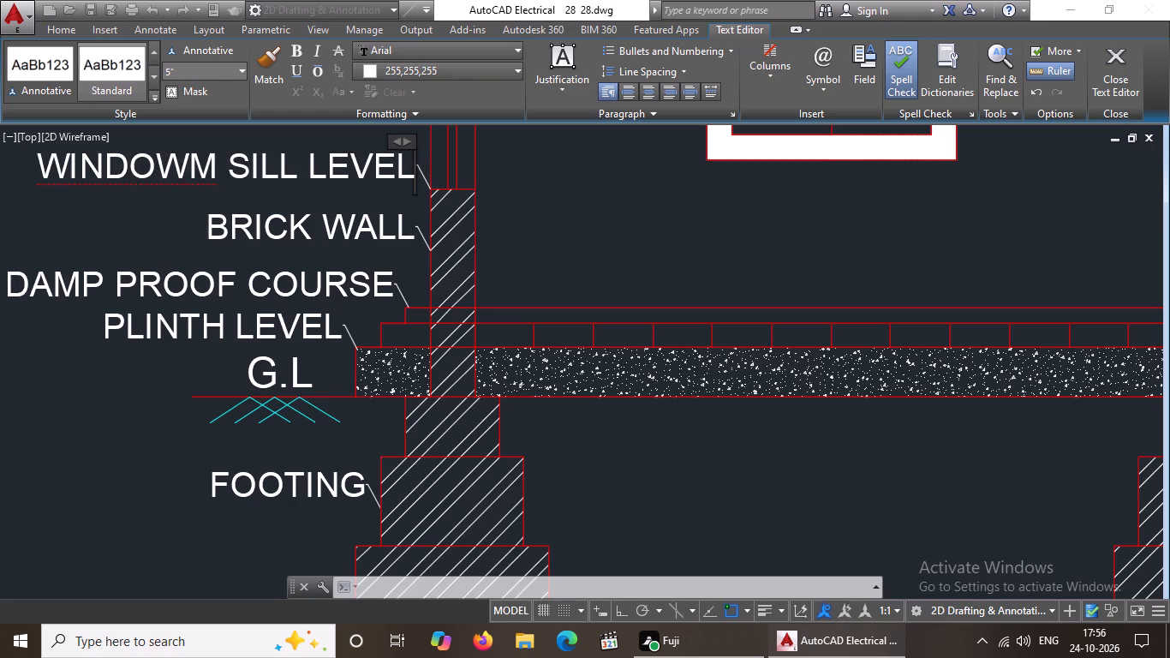
{"action": "left_click", "coordinate": [220, 168]}
{"action": "key", "text": "BackSpace"}
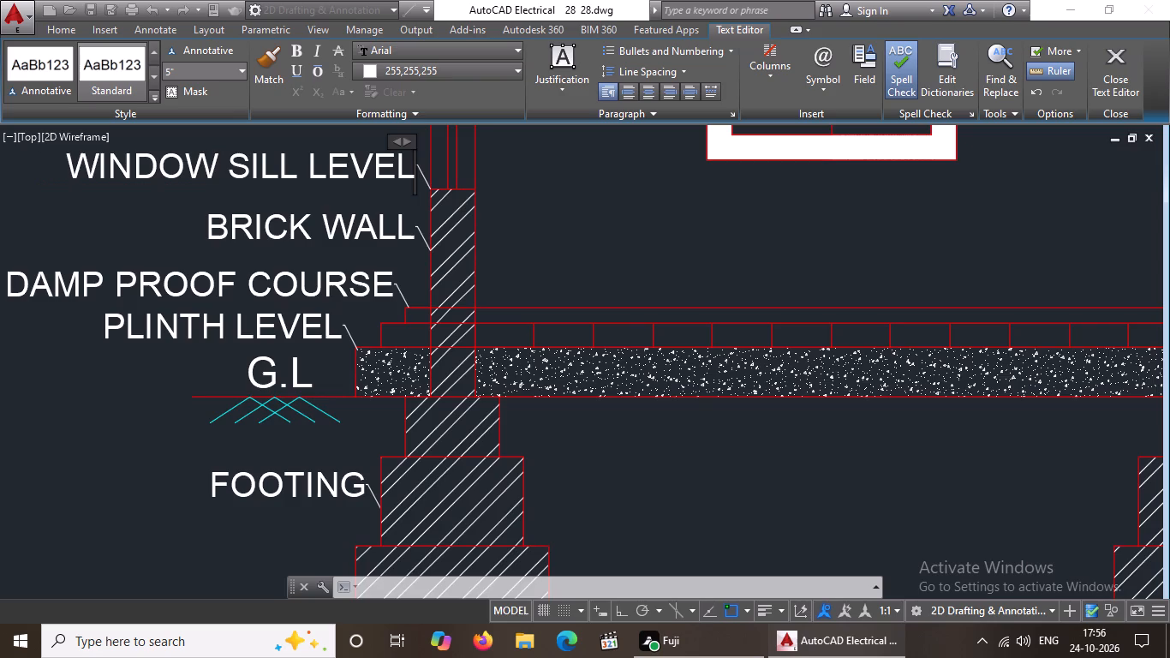
{"action": "scroll", "coordinate": [290, 230], "scroll_direction": "down", "scroll_amount": 2}
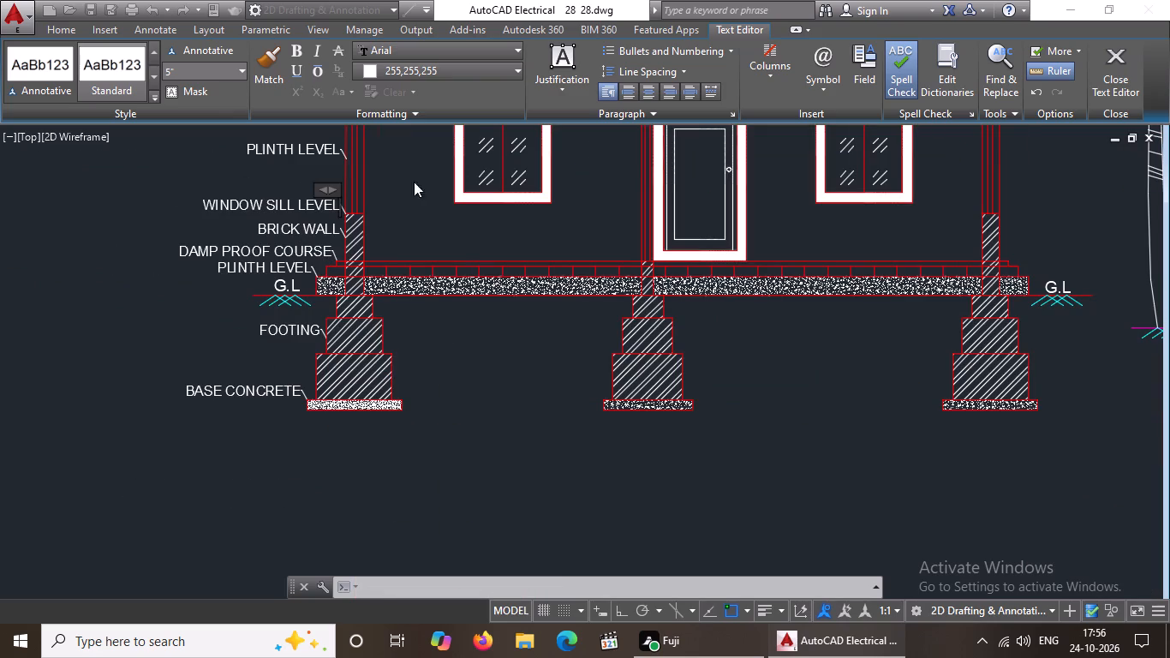
Replace the text of the PLINTH LEVEL leader beside the left wall's window opening, above WINDOW SILL LEVEL, with WINDOW.
{"action": "scroll", "coordinate": [334, 198], "scroll_direction": "down", "scroll_amount": 1}
{"action": "middle_click_drag", "start_coordinate": [331, 189], "coordinate": [331, 317]}
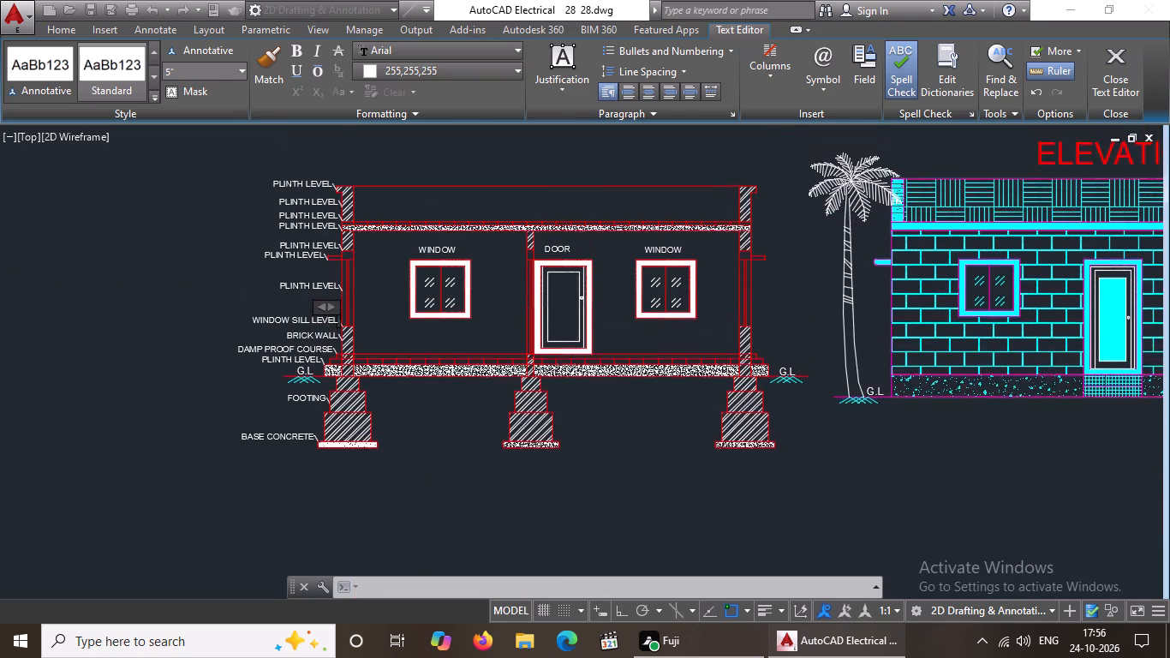
{"action": "scroll", "coordinate": [316, 271], "scroll_direction": "up", "scroll_amount": 2}
{"action": "left_click", "coordinate": [314, 348]}
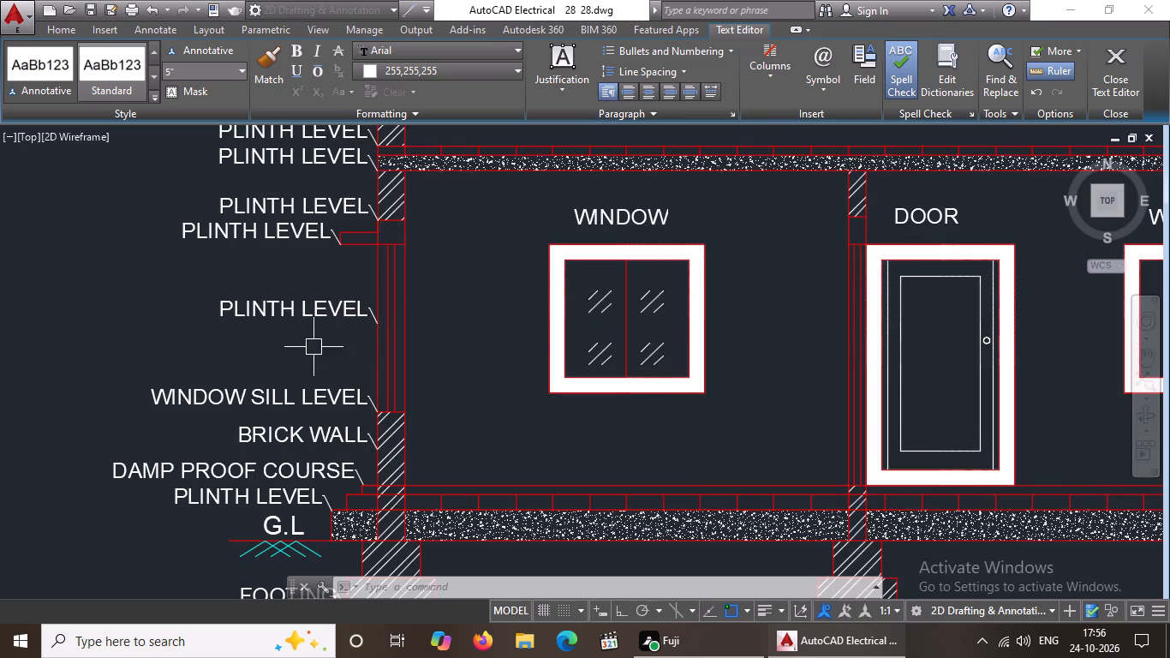
{"action": "double_click", "coordinate": [356, 312]}
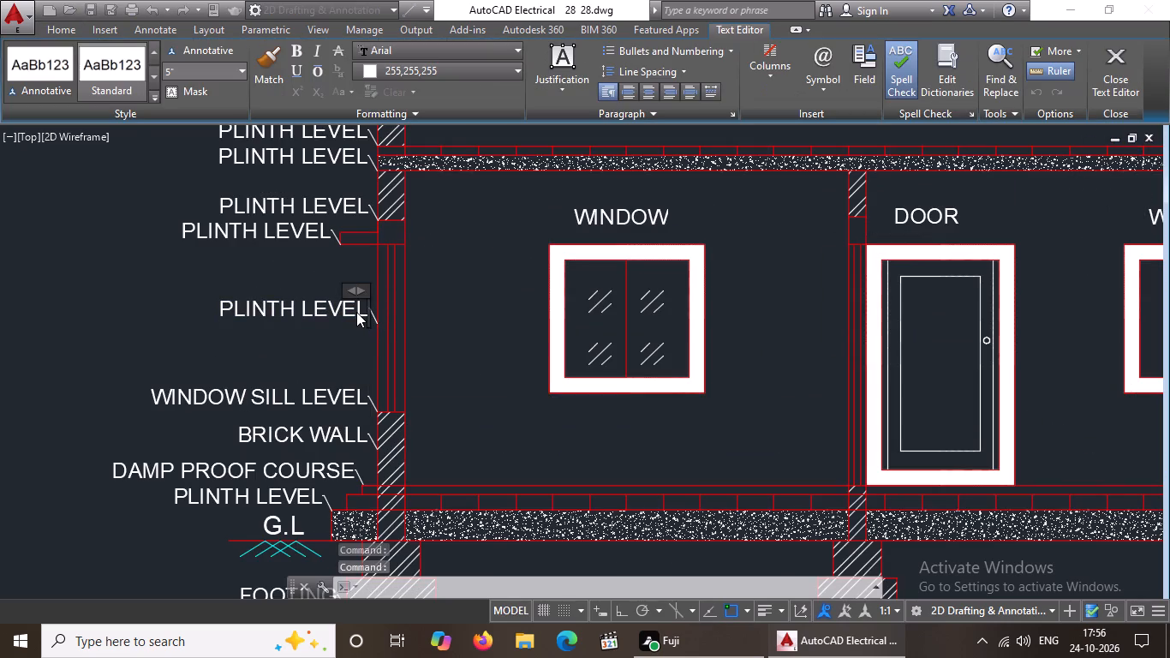
{"action": "key", "text": "Delete"}
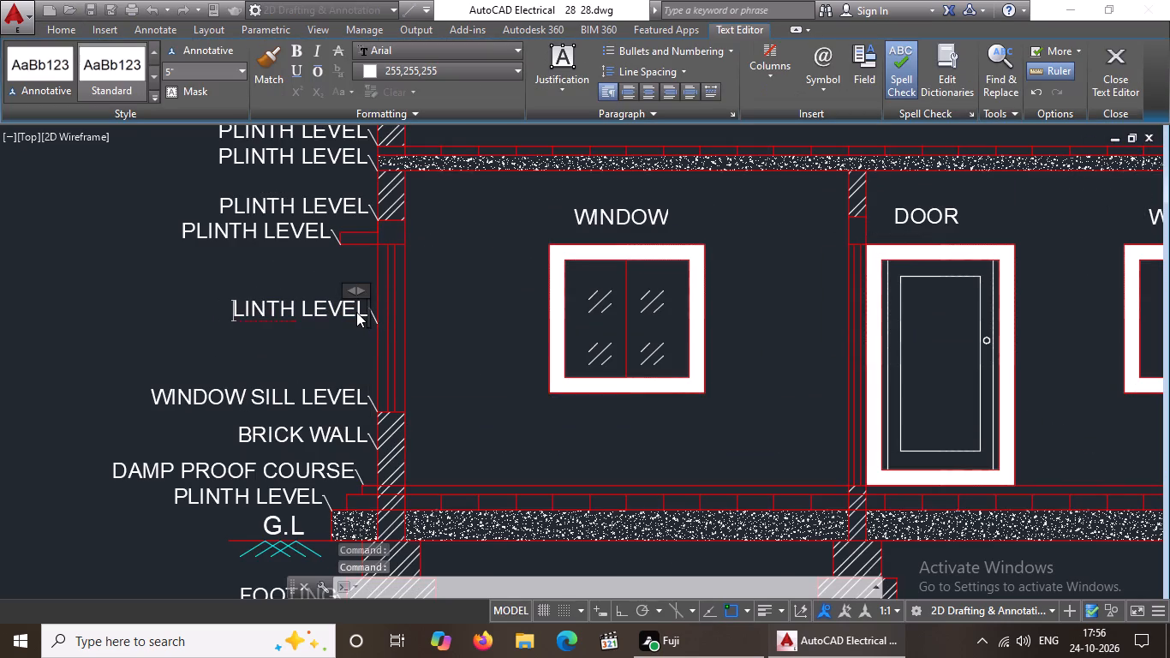
{"action": "key", "text": "Delete"}
{"action": "key", "text": "Delete"}
{"action": "key", "text": "Delete"}
{"action": "key", "text": "Delete"}
{"action": "key", "text": "Delete"}
{"action": "key", "text": "Delete"}
{"action": "key", "text": "Delete"}
{"action": "key", "text": "Delete"}
{"action": "key", "text": "Delete"}
{"action": "key", "text": "Delete"}
{"action": "key", "text": "Delete"}
{"action": "key", "text": "Delete"}
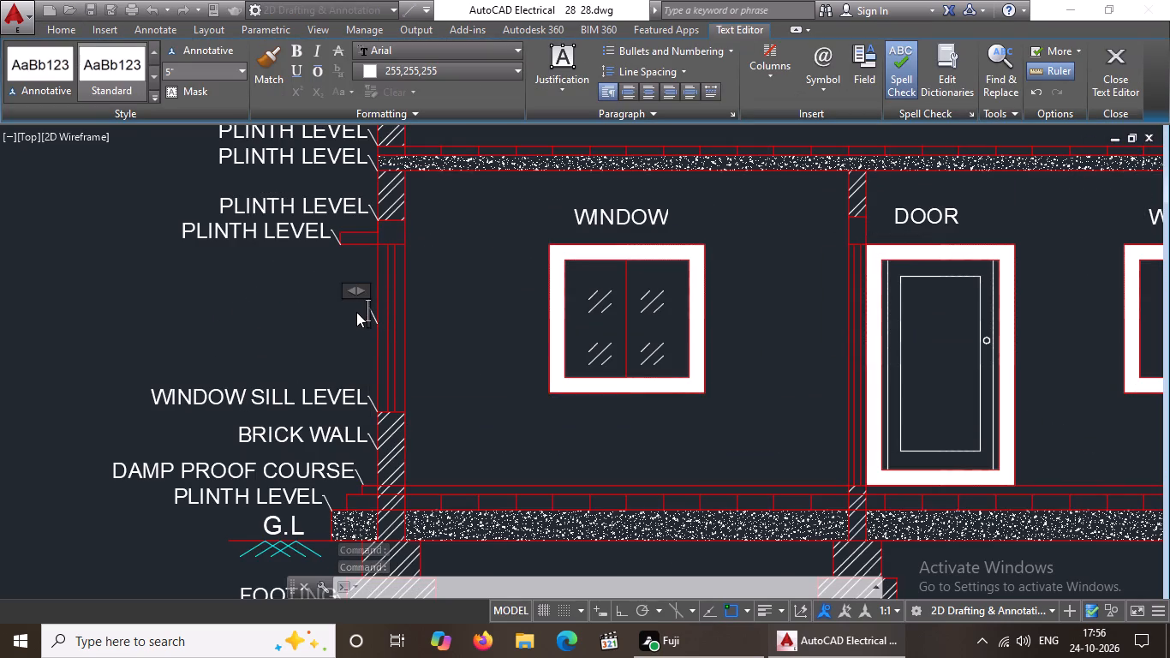
{"action": "type", "text": "WINDOW"}
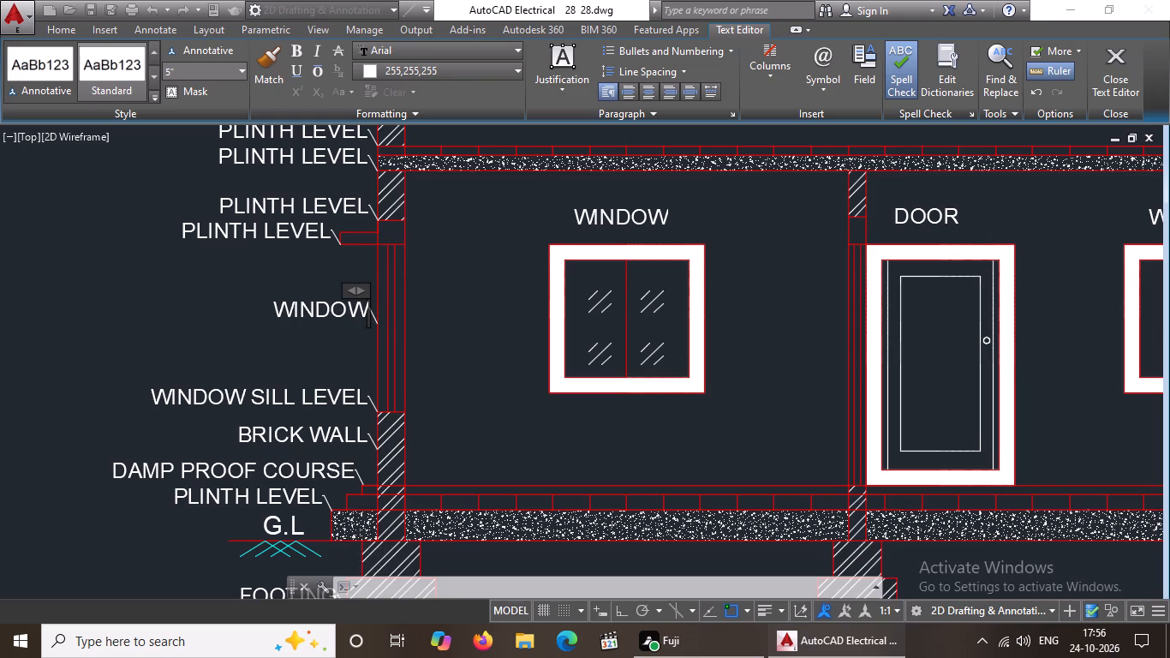
{"action": "left_click", "coordinate": [215, 306]}
Replace the text of the PLINTH LEVEL leader at the projecting sunshade above the left wall's window opening with CHHAJJA.
{"action": "double_click", "coordinate": [313, 236]}
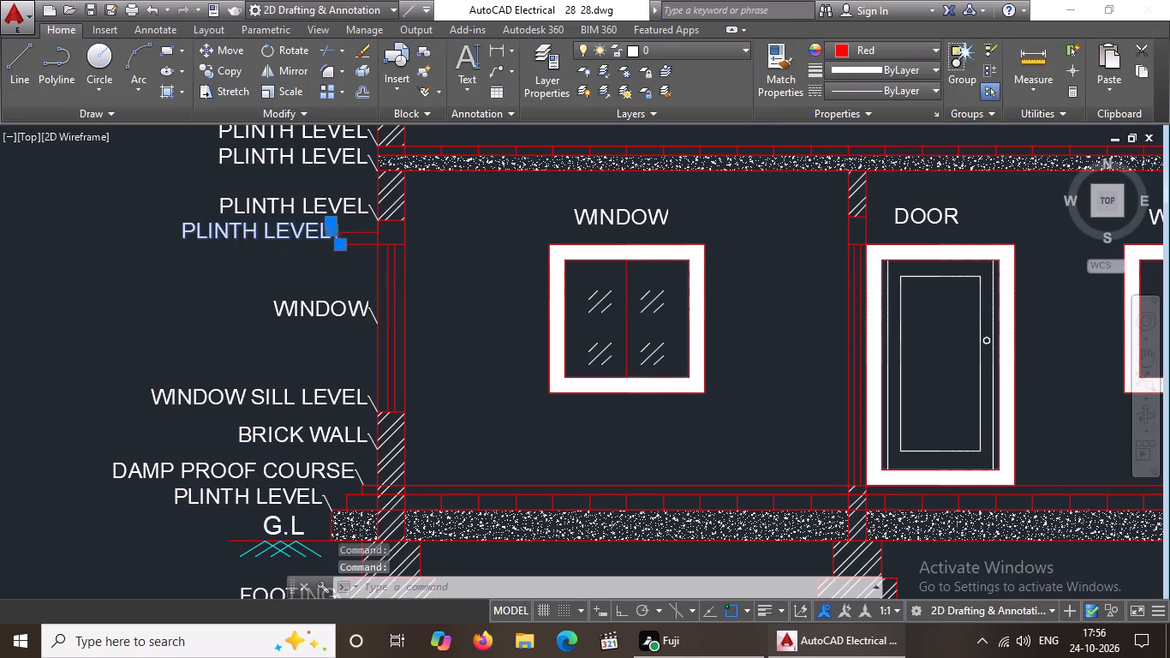
{"action": "key", "text": "Delete"}
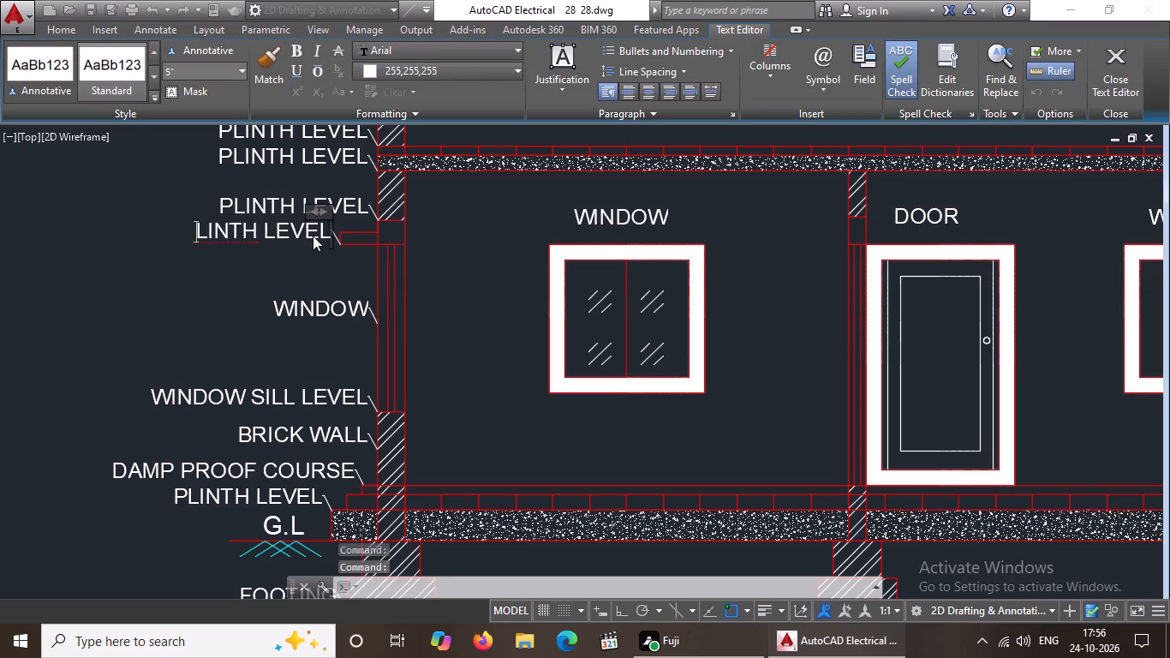
{"action": "key", "text": "Delete"}
{"action": "key", "text": "Delete"}
{"action": "key", "text": "Delete"}
{"action": "key", "text": "Delete"}
{"action": "key", "text": "Delete"}
{"action": "key", "text": "Delete"}
{"action": "key", "text": "Delete"}
{"action": "key", "text": "Delete"}
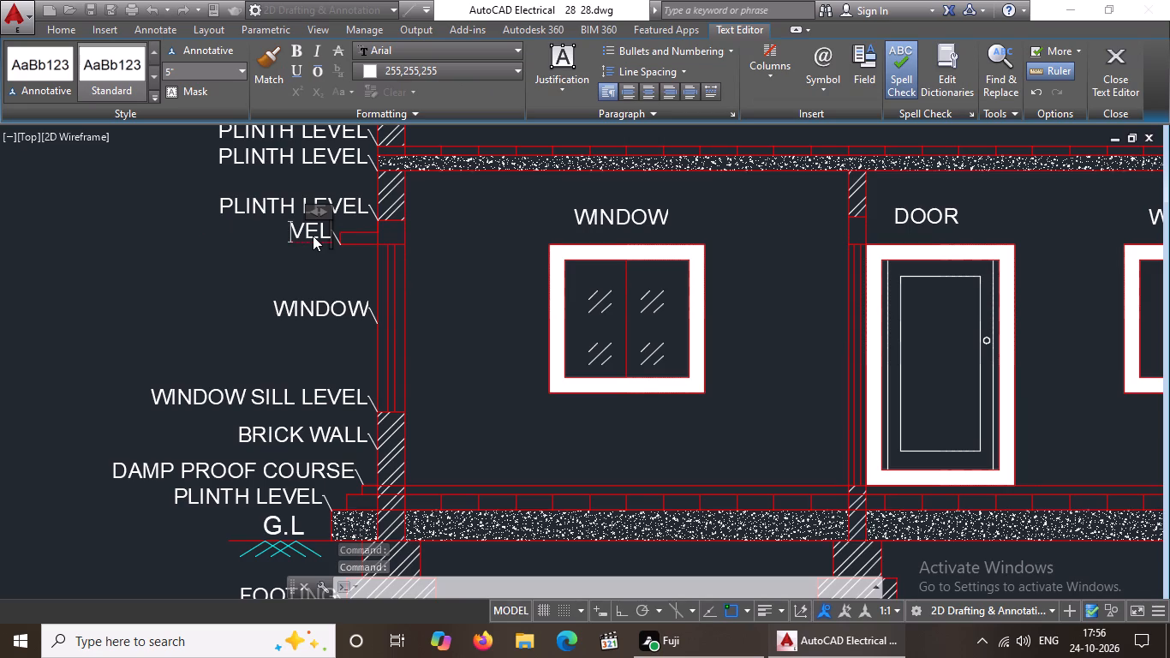
{"action": "key", "text": "Delete"}
{"action": "key", "text": "Delete"}
{"action": "key", "text": "Delete"}
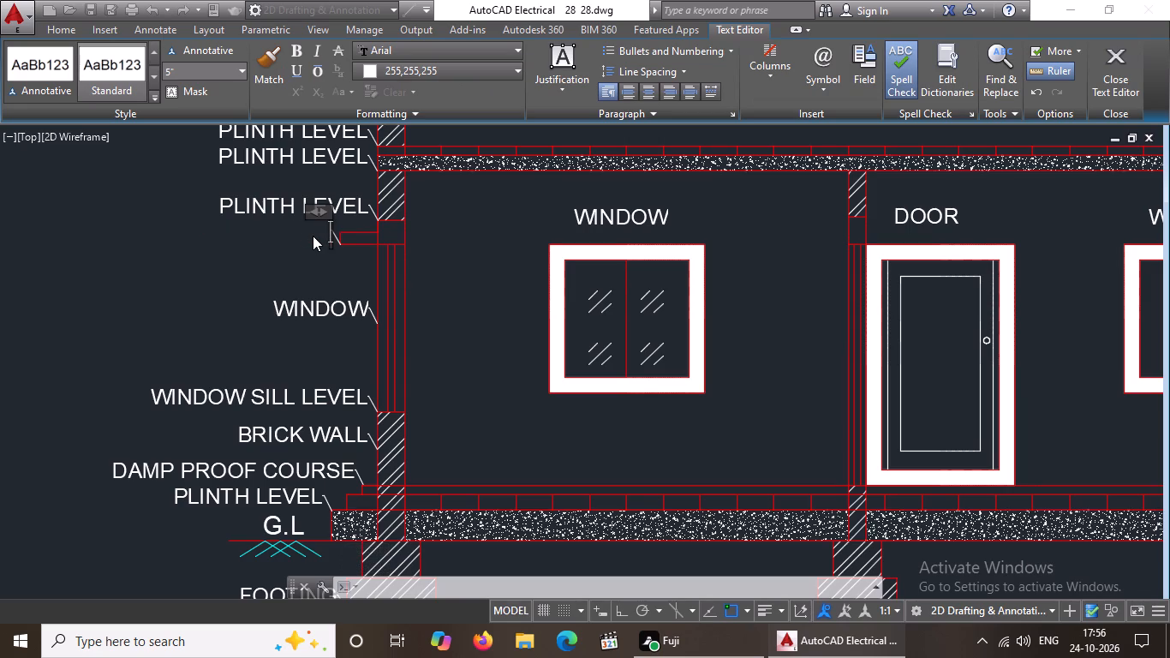
{"action": "key", "text": "c"}
{"action": "type", "text": "HA"}
{"action": "key", "text": "BackSpace"}
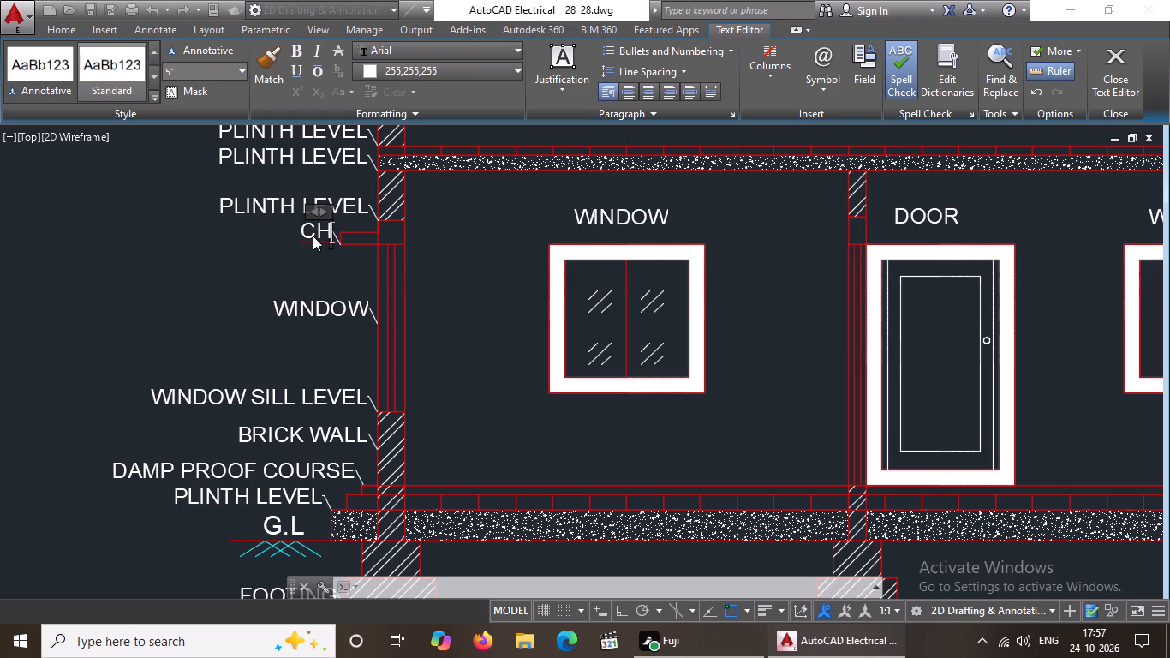
{"action": "type", "text": "HA"}
{"action": "type", "text": "JJA"}
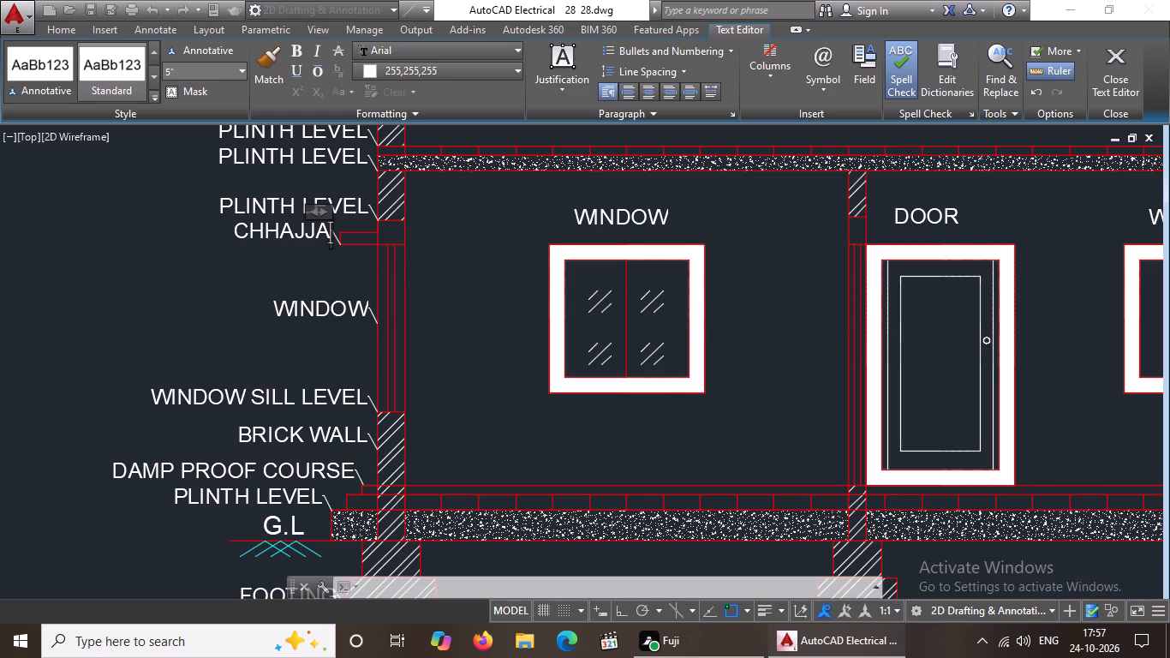
{"action": "left_click", "coordinate": [353, 196]}
Replace the text of the PLINTH LEVEL leader just above the CHHAJJA leader with LINTEL.
{"action": "double_click", "coordinate": [340, 200]}
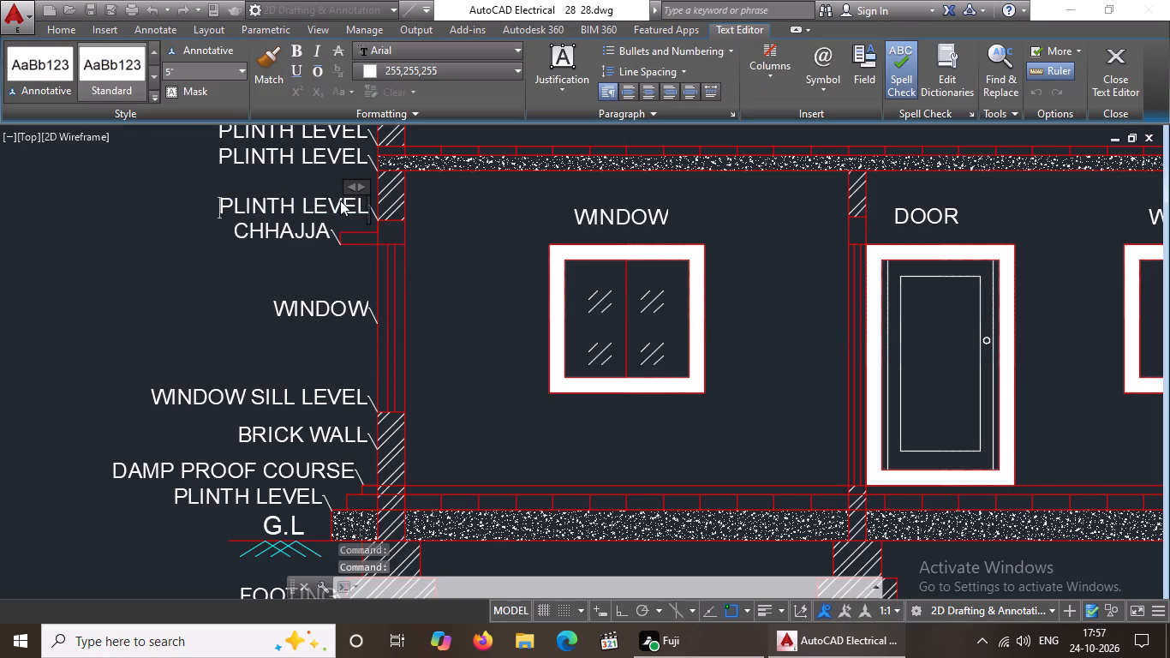
{"action": "key", "text": "BackSpace"}
{"action": "key", "text": "BackSpace"}
{"action": "key", "text": "BackSpace"}
{"action": "key", "text": "Delete"}
{"action": "key", "text": "Delete"}
{"action": "key", "text": "Delete"}
{"action": "key", "text": "Delete"}
{"action": "key", "text": "Delete"}
{"action": "key", "text": "Delete"}
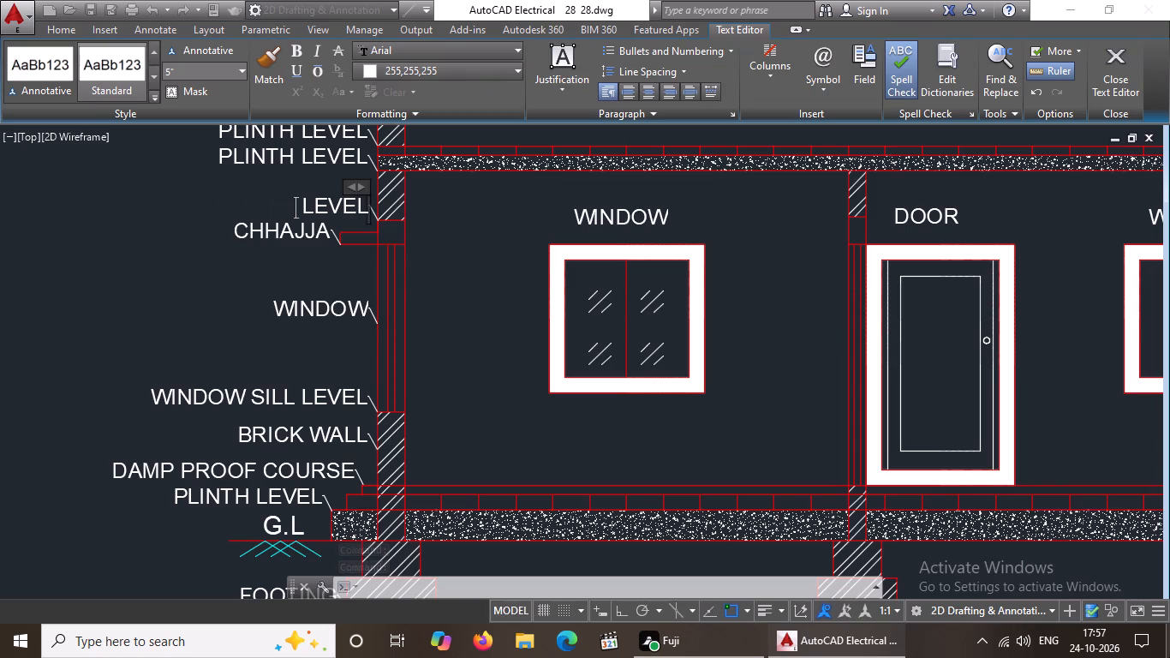
{"action": "key", "text": "Delete"}
{"action": "key", "text": "Delete"}
{"action": "key", "text": "Delete"}
{"action": "key", "text": "Delete"}
{"action": "key", "text": "Delete"}
{"action": "key", "text": "Delete"}
{"action": "type", "text": "LINTEL"}
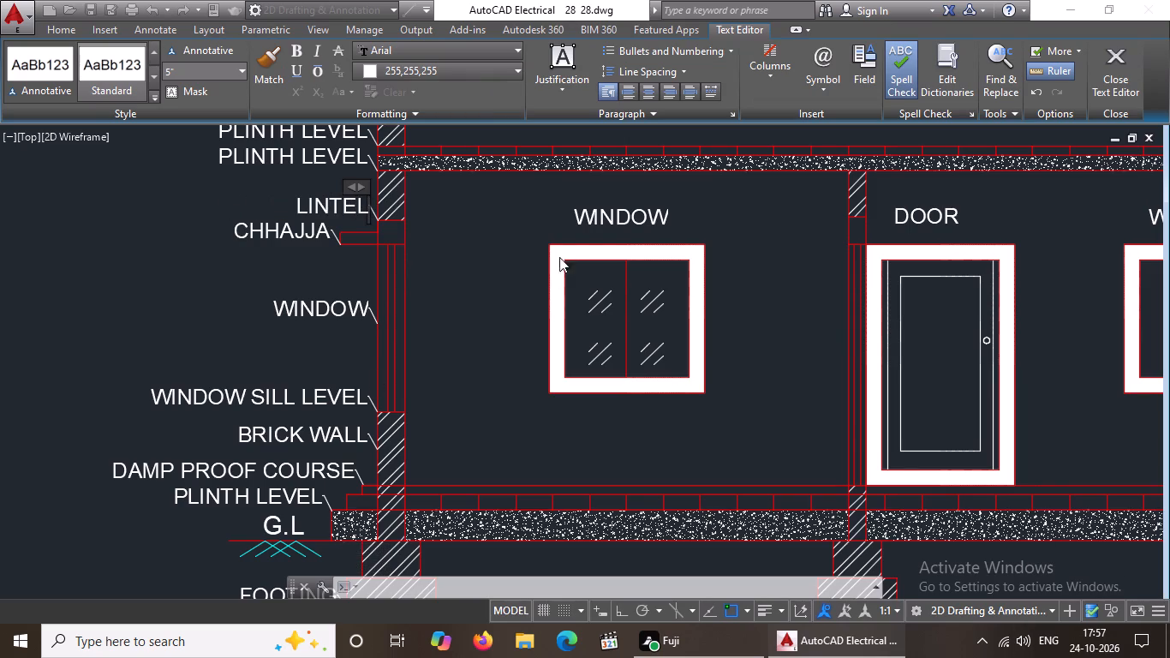
{"action": "left_click", "coordinate": [474, 247]}
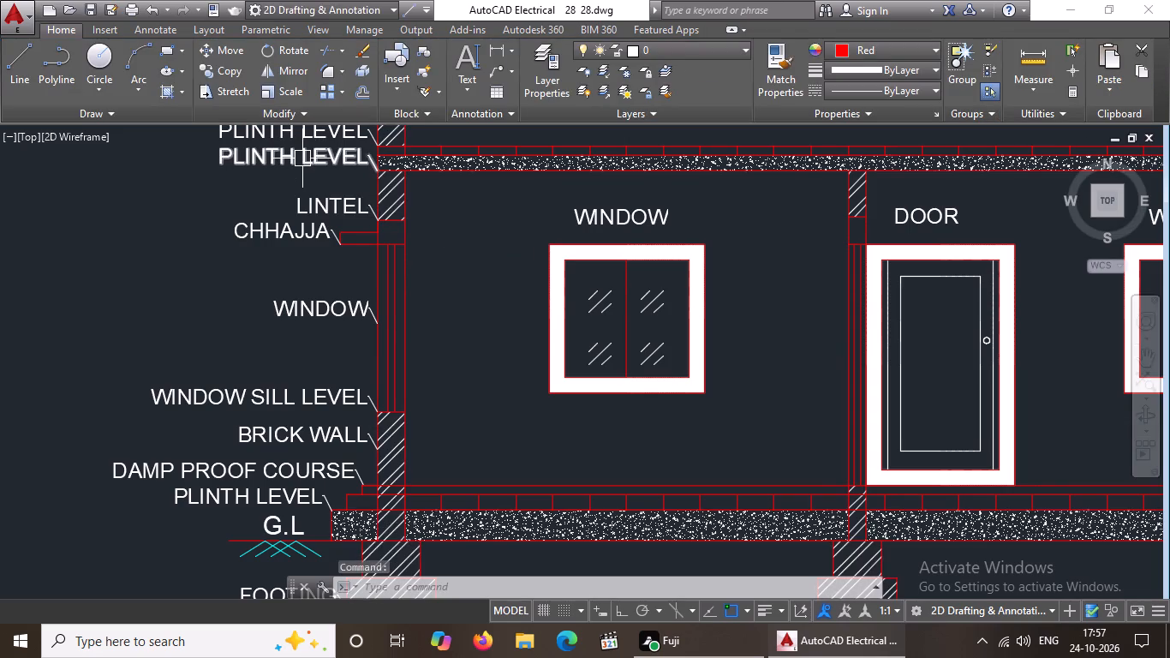
Replace the text of the PLINTH LEVEL leader at the left end of the roof's concrete band with R.C.C ROOF SLAB.
{"action": "left_click", "coordinate": [302, 159]}
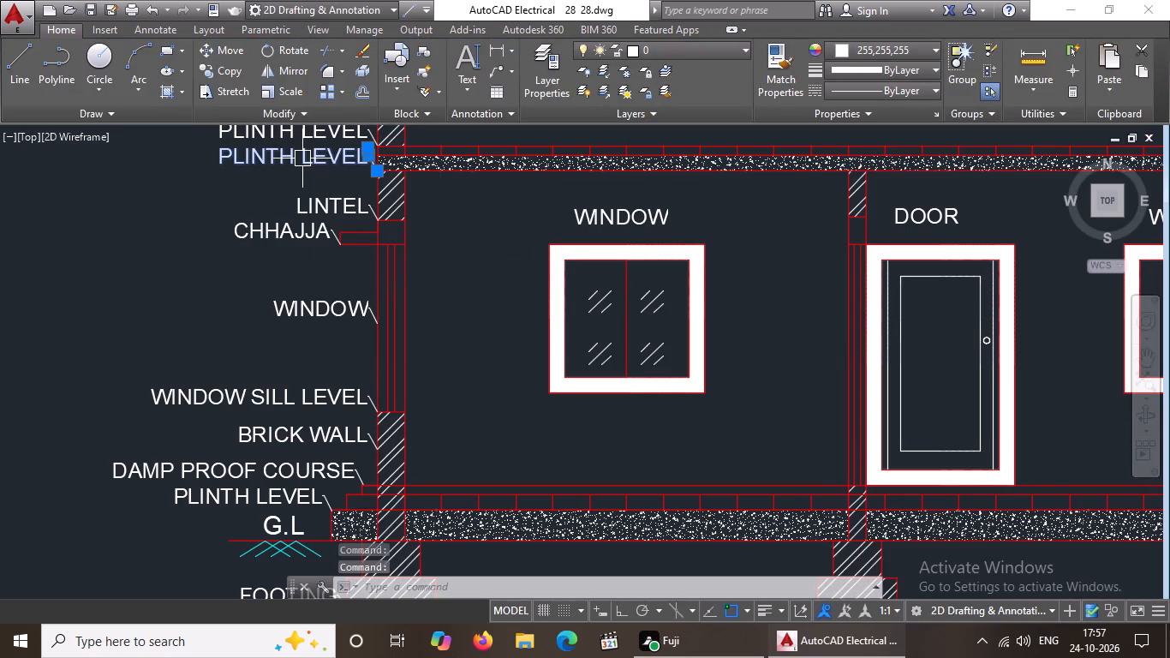
{"action": "double_click", "coordinate": [316, 155]}
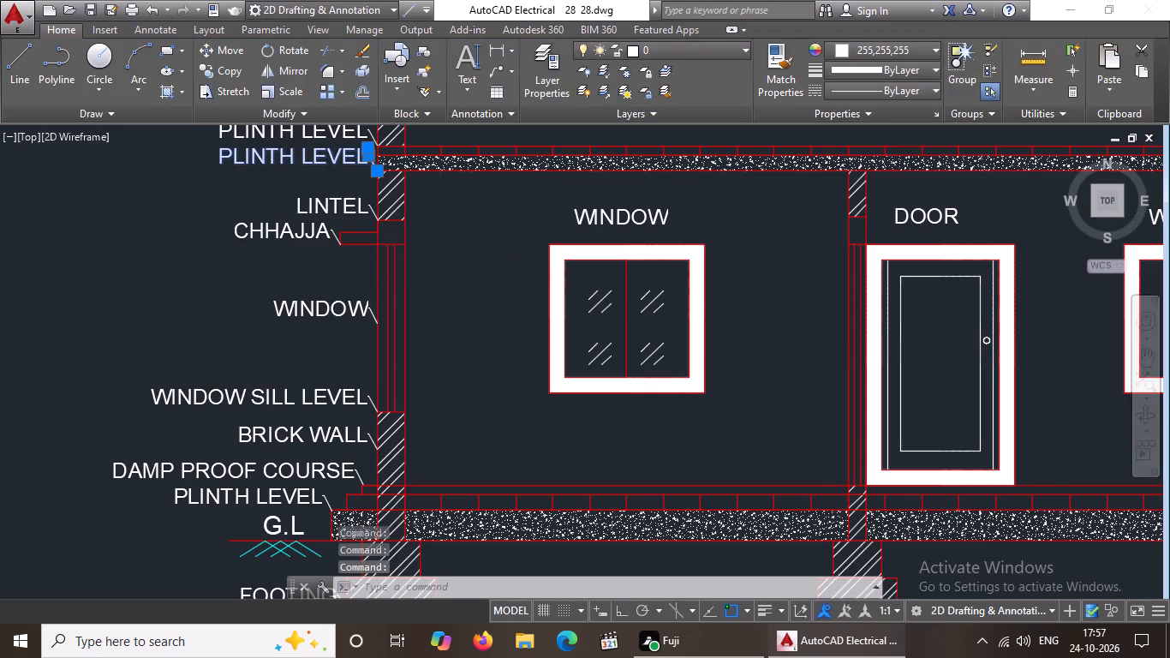
{"action": "key", "text": "Delete"}
{"action": "key", "text": "Delete"}
{"action": "key", "text": "Delete"}
{"action": "key", "text": "Delete"}
{"action": "key", "text": "Delete"}
{"action": "key", "text": "Delete"}
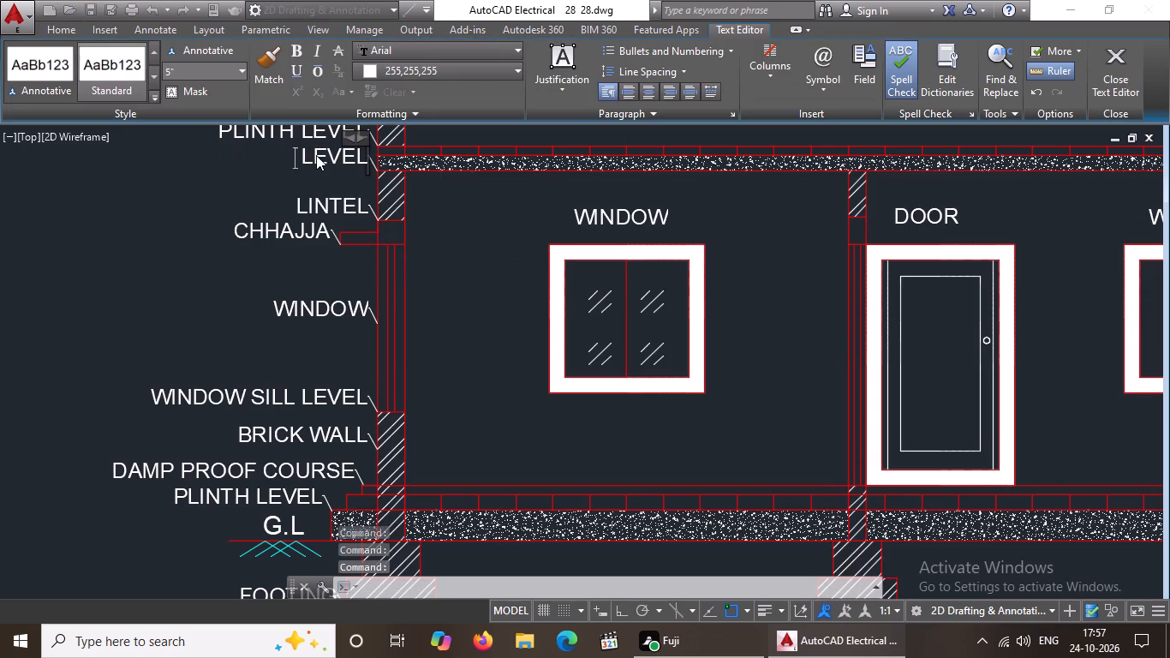
{"action": "key", "text": "Delete"}
{"action": "key", "text": "Delete"}
{"action": "key", "text": "Delete"}
{"action": "key", "text": "Delete"}
{"action": "key", "text": "Delete"}
{"action": "key", "text": "Delete"}
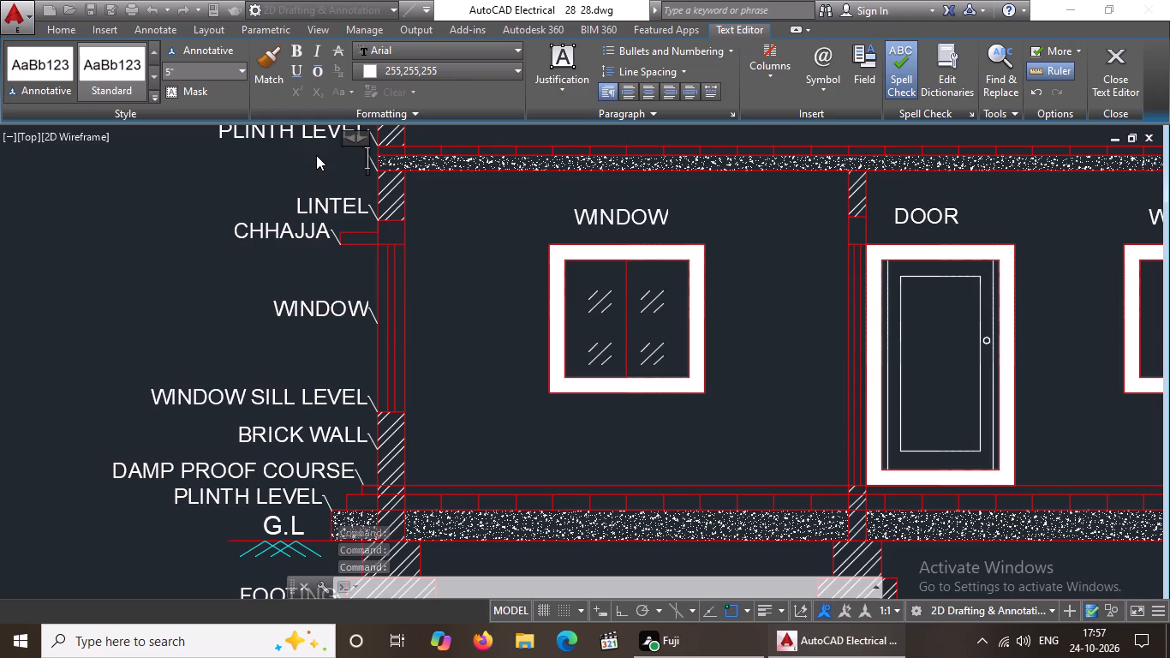
{"action": "key", "text": "r"}
{"action": "type", "text": ".C.C ROO"}
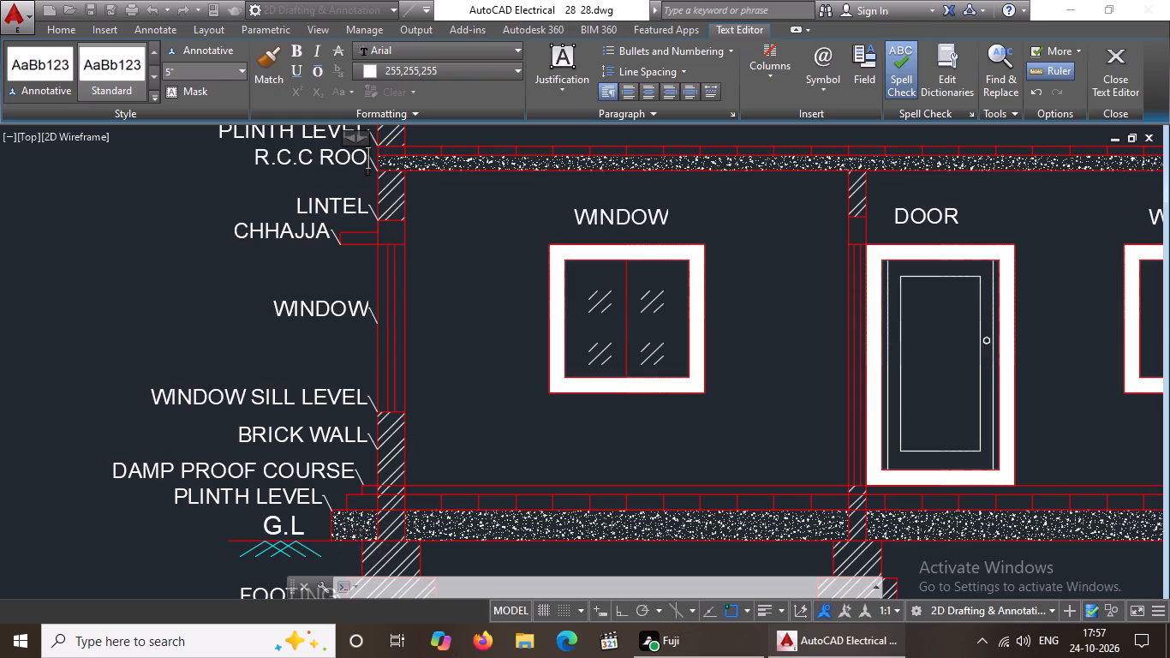
{"action": "type", "text": "F SLAB"}
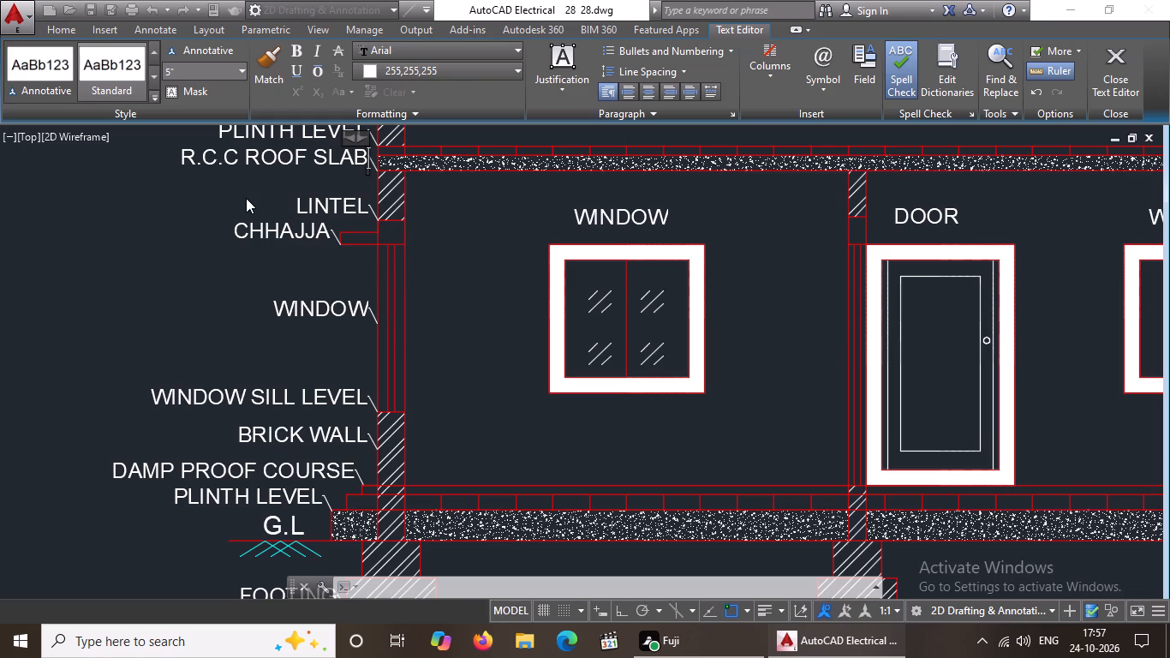
{"action": "scroll", "coordinate": [241, 189], "scroll_direction": "down", "scroll_amount": 2}
{"action": "left_click", "coordinate": [226, 193]}
Replace the text of the PLINTH LEVEL leader directly above the R.C.C ROOF SLAB leader with CEILING.
{"action": "scroll", "coordinate": [226, 192], "scroll_direction": "up", "scroll_amount": 1}
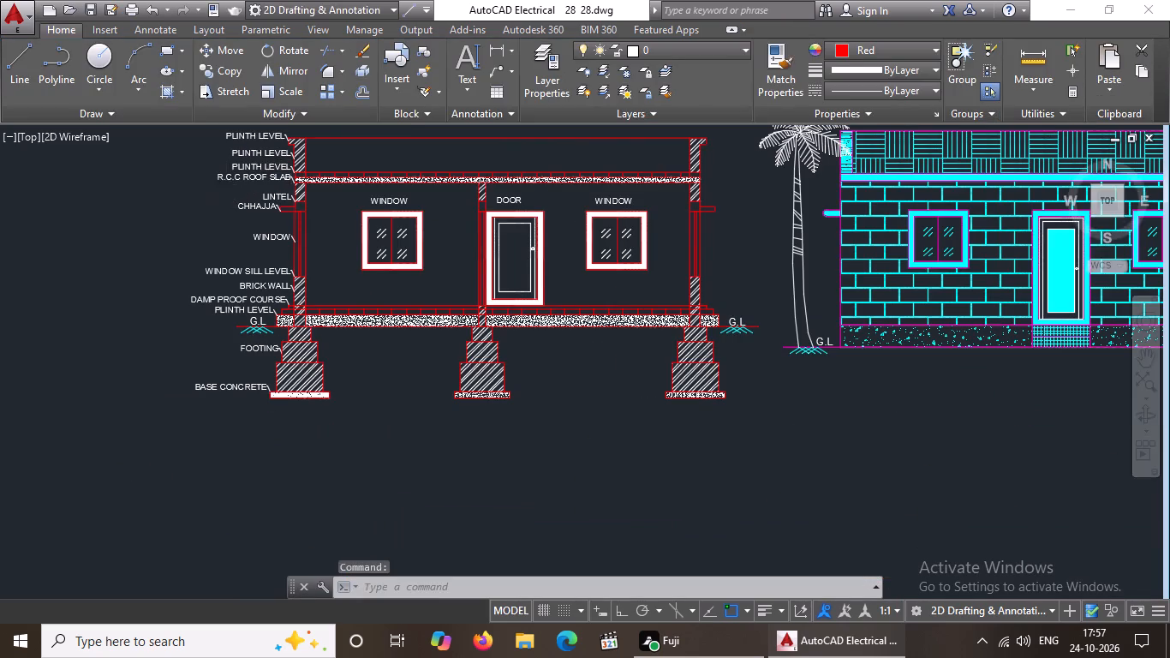
{"action": "middle_click_drag", "start_coordinate": [226, 191], "coordinate": [207, 260]}
{"action": "double_click", "coordinate": [260, 218]}
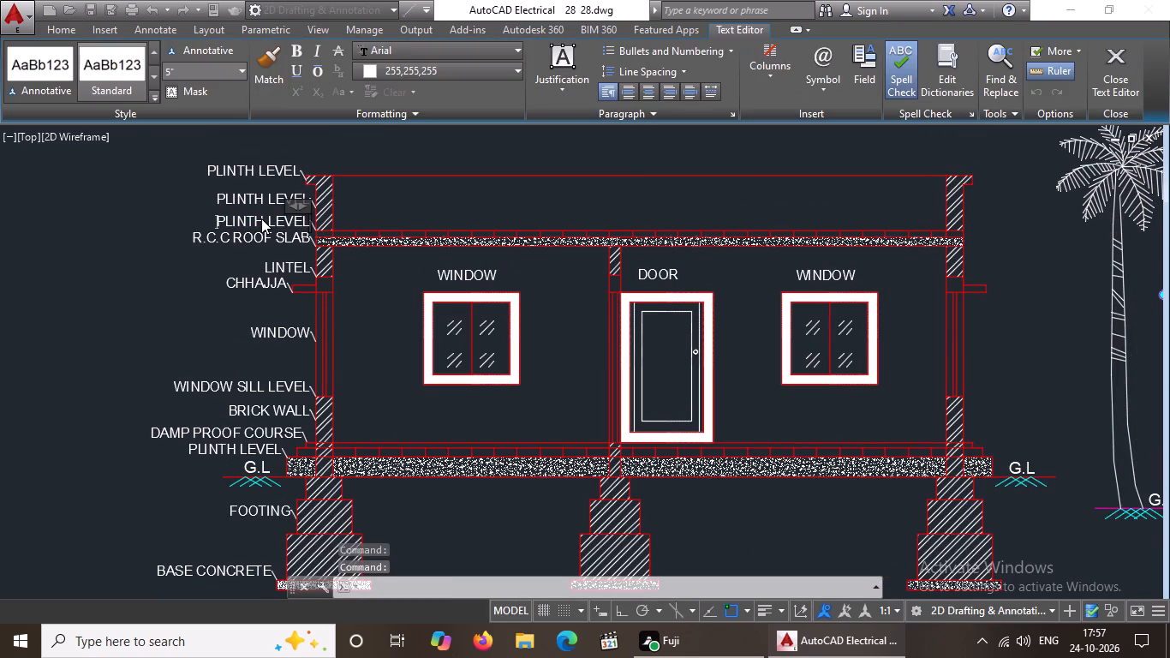
{"action": "key", "text": "Delete"}
{"action": "key", "text": "Delete"}
{"action": "key", "text": "Delete"}
{"action": "key", "text": "Delete"}
{"action": "key", "text": "Delete"}
{"action": "key", "text": "Delete"}
{"action": "key", "text": "Delete"}
{"action": "key", "text": "Delete"}
{"action": "key", "text": "Delete"}
{"action": "key", "text": "Delete"}
{"action": "key", "text": "Delete"}
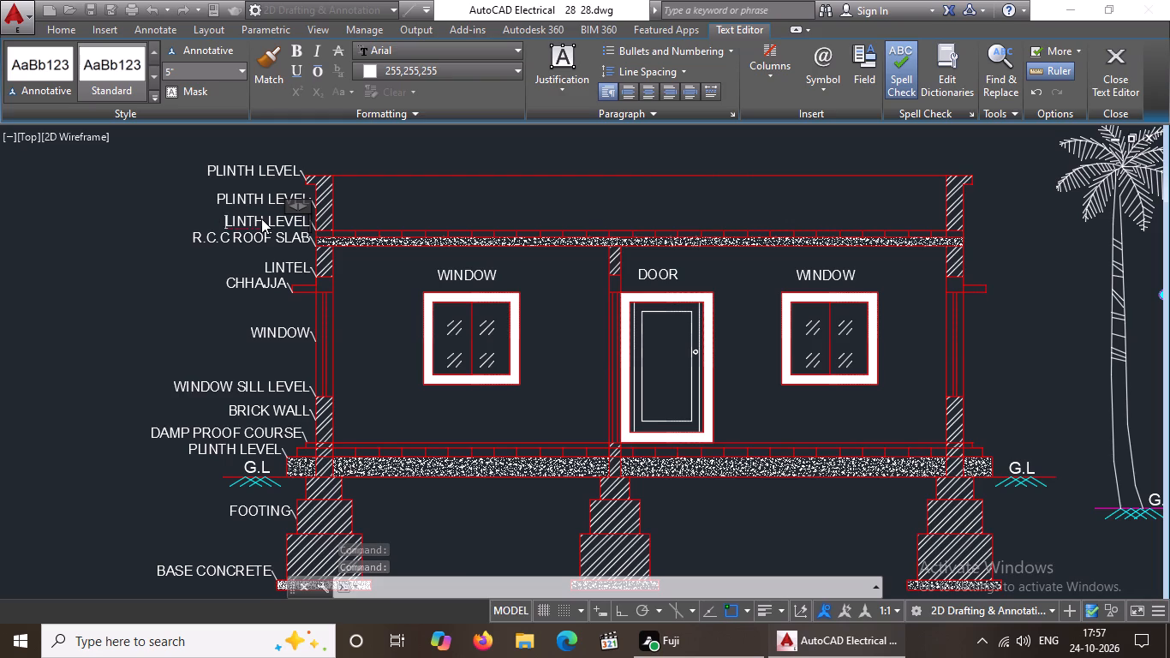
{"action": "key", "text": "Delete"}
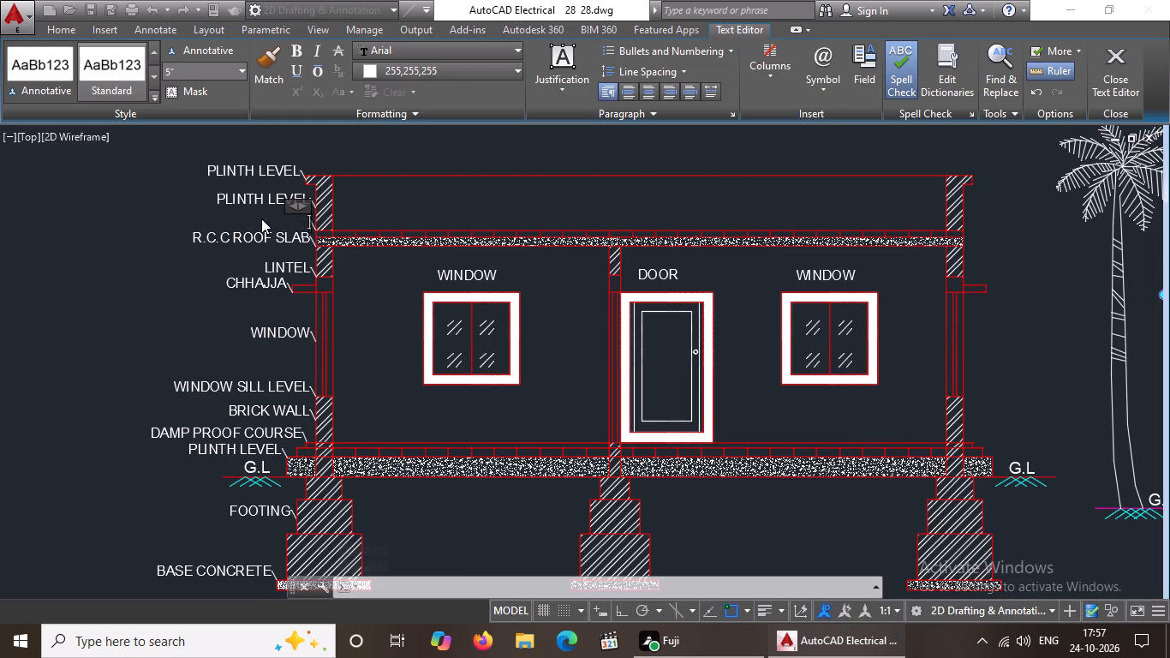
{"action": "type", "text": "CEILING"}
{"action": "left_click", "coordinate": [186, 201]}
Replace the text of the PLINTH LEVEL leader on the left hatched wall above the roof with PARAPET WALL.
{"action": "double_click", "coordinate": [278, 200]}
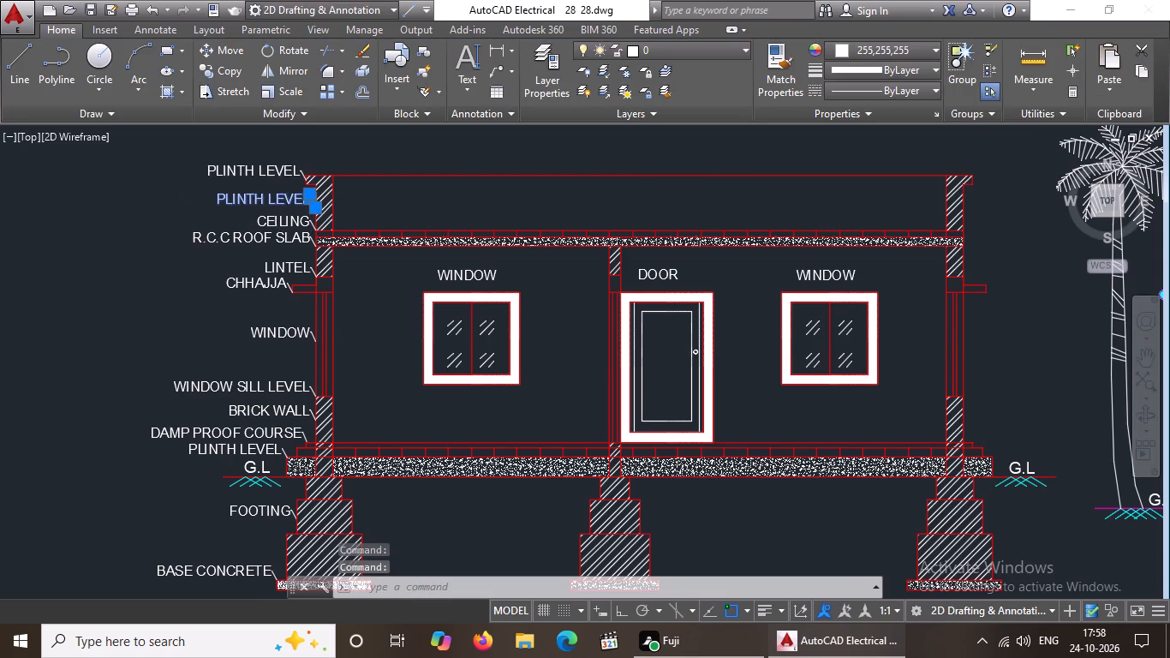
{"action": "key", "text": "Delete"}
{"action": "key", "text": "Delete"}
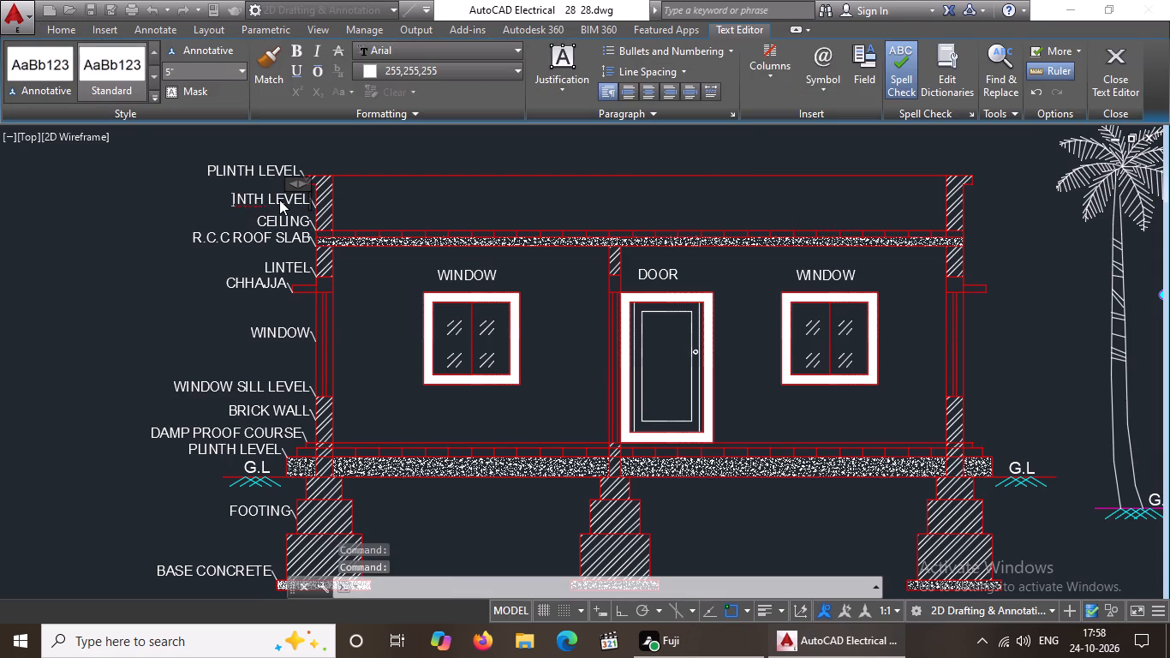
{"action": "key", "text": "Delete"}
{"action": "key", "text": "Delete"}
{"action": "key", "text": "Delete"}
{"action": "key", "text": "Delete"}
{"action": "key", "text": "Delete"}
{"action": "key", "text": "Delete"}
{"action": "key", "text": "Delete"}
{"action": "key", "text": "Delete"}
{"action": "key", "text": "Delete"}
{"action": "key", "text": "Delete"}
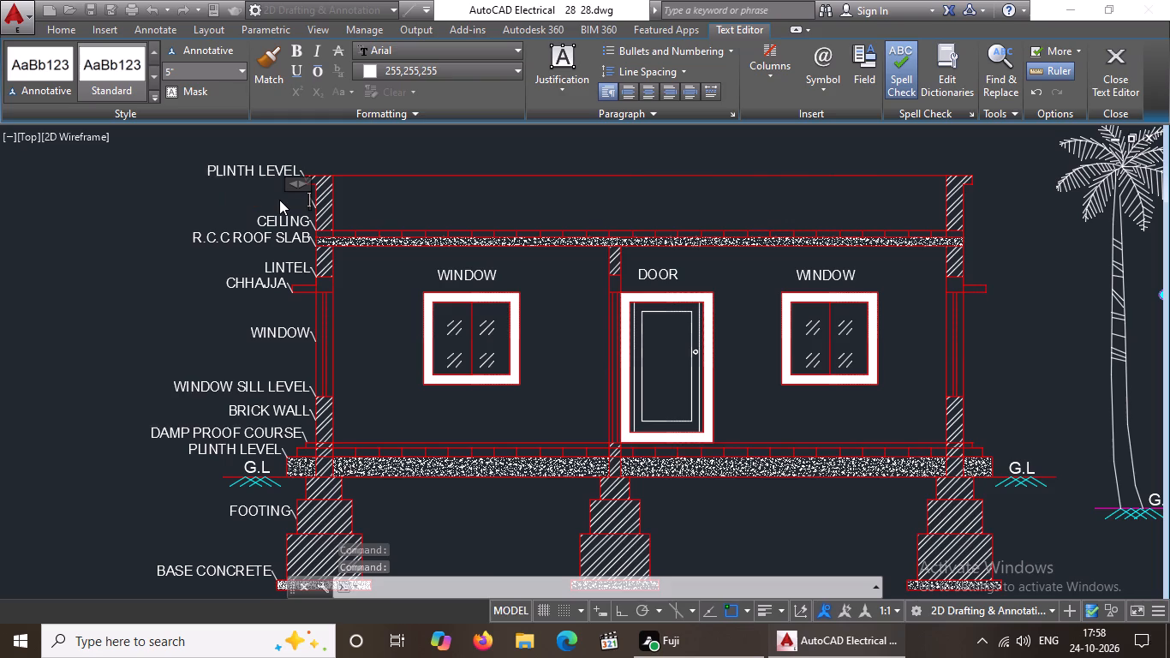
{"action": "key", "text": "Delete"}
{"action": "type", "text": "PARA"}
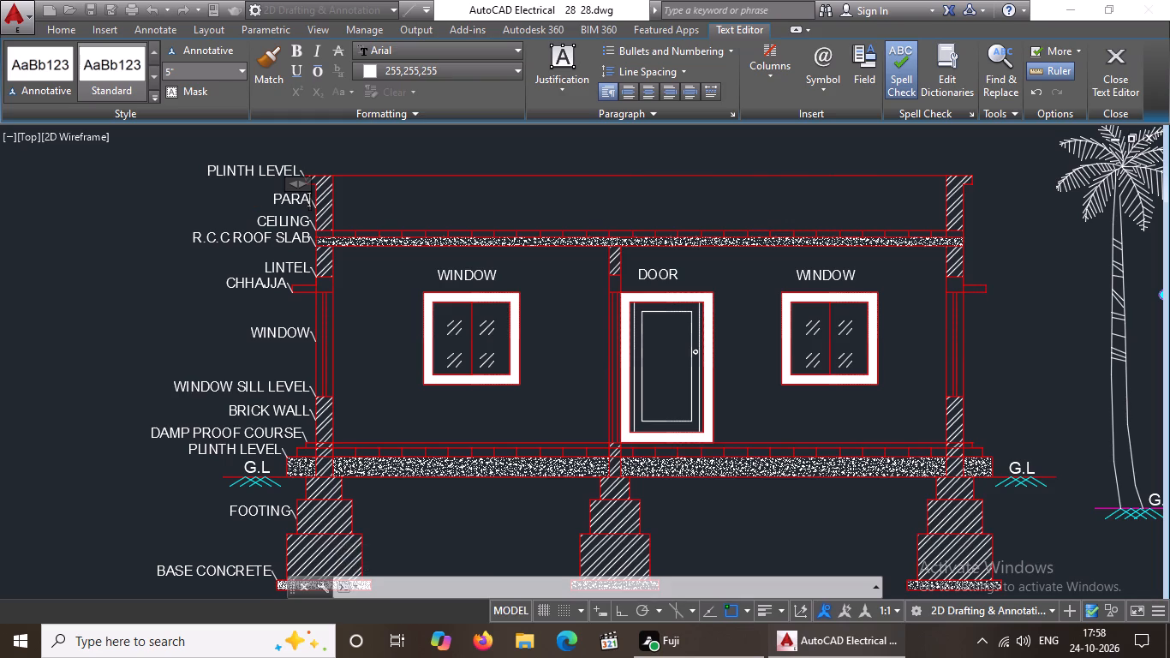
{"action": "type", "text": "PET WALL"}
Replace the text of the PLINTH LEVEL leader at the top of the section, above PARAPET WALL, with COPING.
{"action": "left_click", "coordinate": [156, 166]}
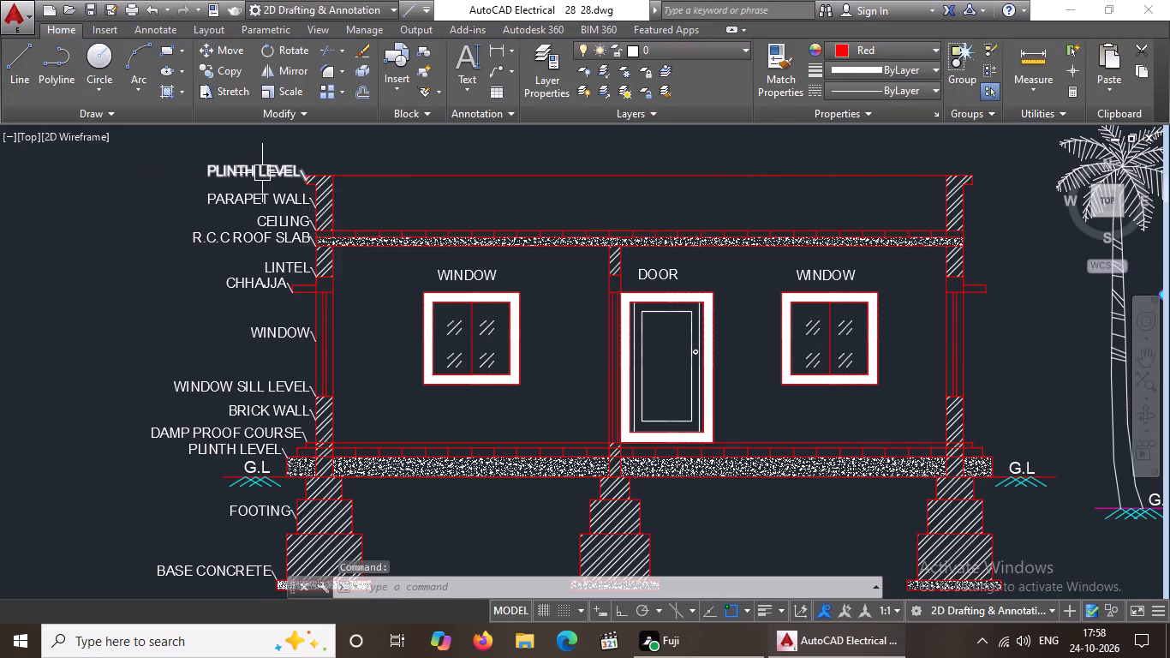
{"action": "double_click", "coordinate": [262, 173]}
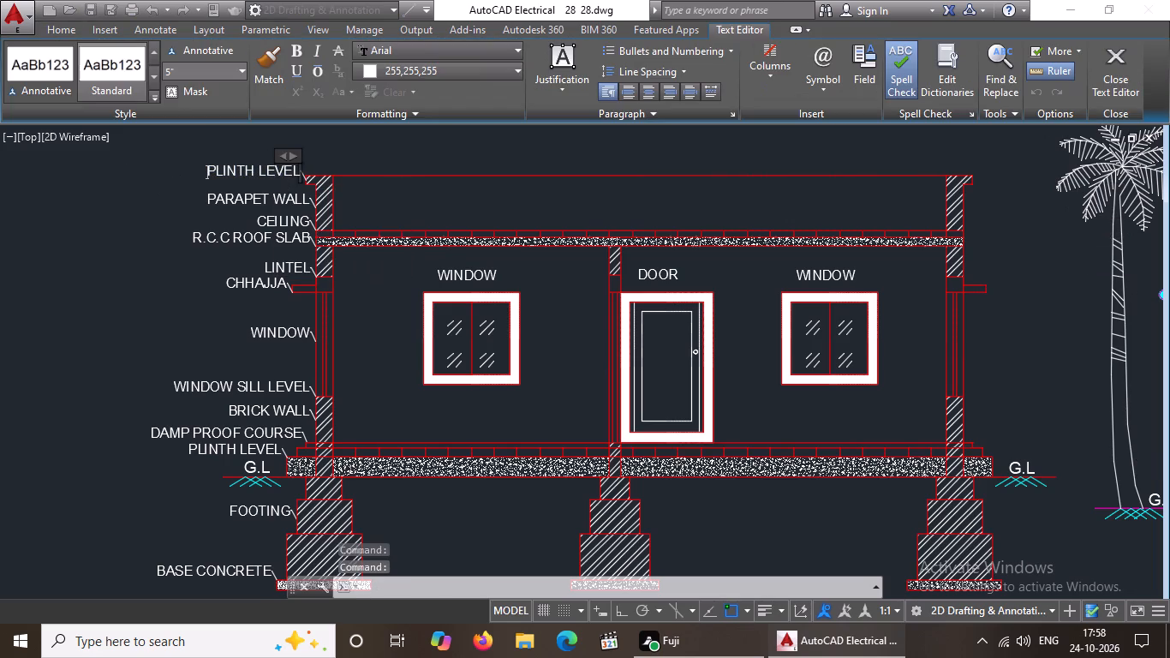
{"action": "key", "text": "Delete"}
{"action": "key", "text": "Delete"}
{"action": "key", "text": "Delete"}
{"action": "key", "text": "Delete"}
{"action": "key", "text": "Delete"}
{"action": "key", "text": "Delete"}
{"action": "key", "text": "Delete"}
{"action": "key", "text": "Delete"}
{"action": "key", "text": "Delete"}
{"action": "key", "text": "Delete"}
{"action": "key", "text": "Delete"}
{"action": "key", "text": "Delete"}
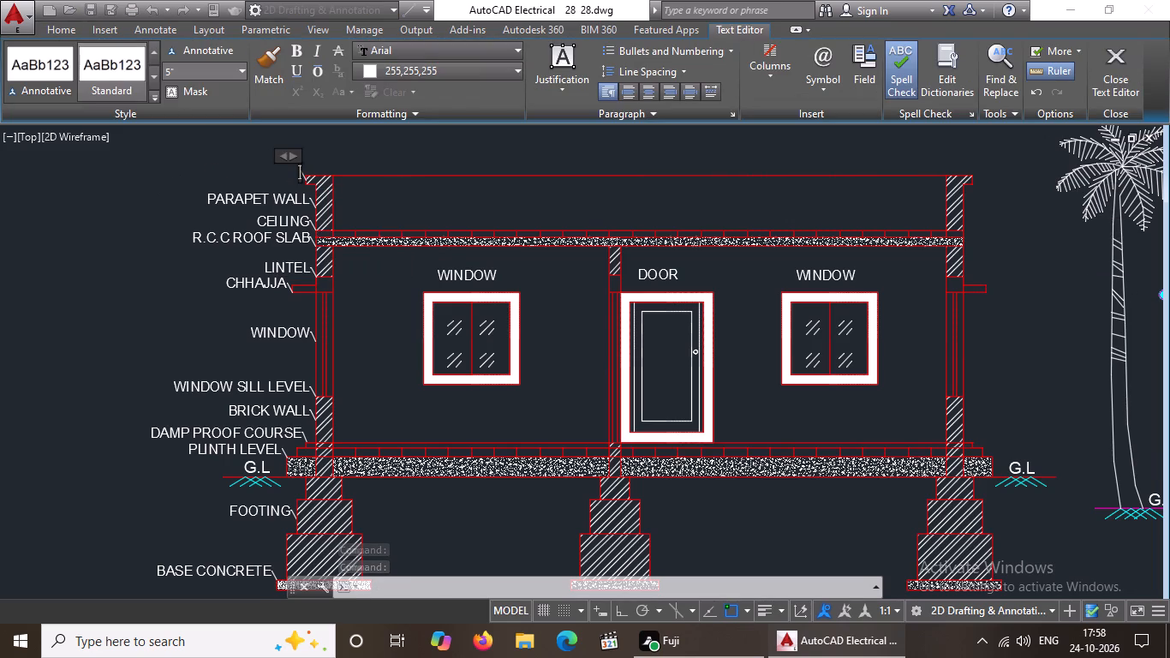
{"action": "type", "text": "COPING"}
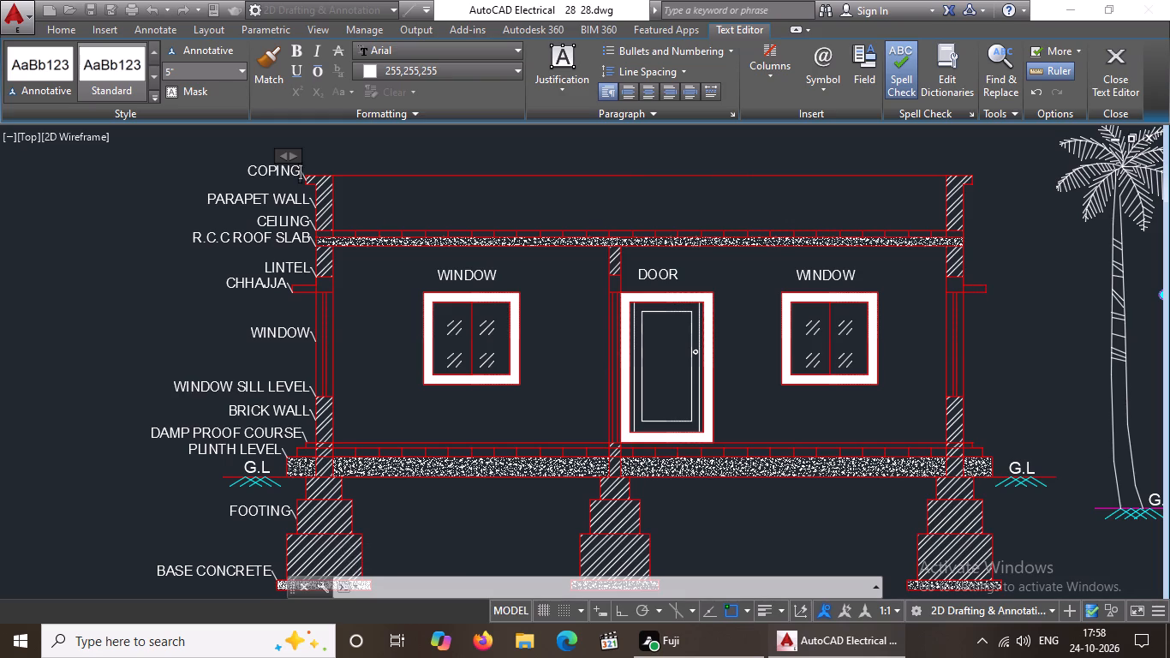
{"action": "left_click", "coordinate": [194, 163]}
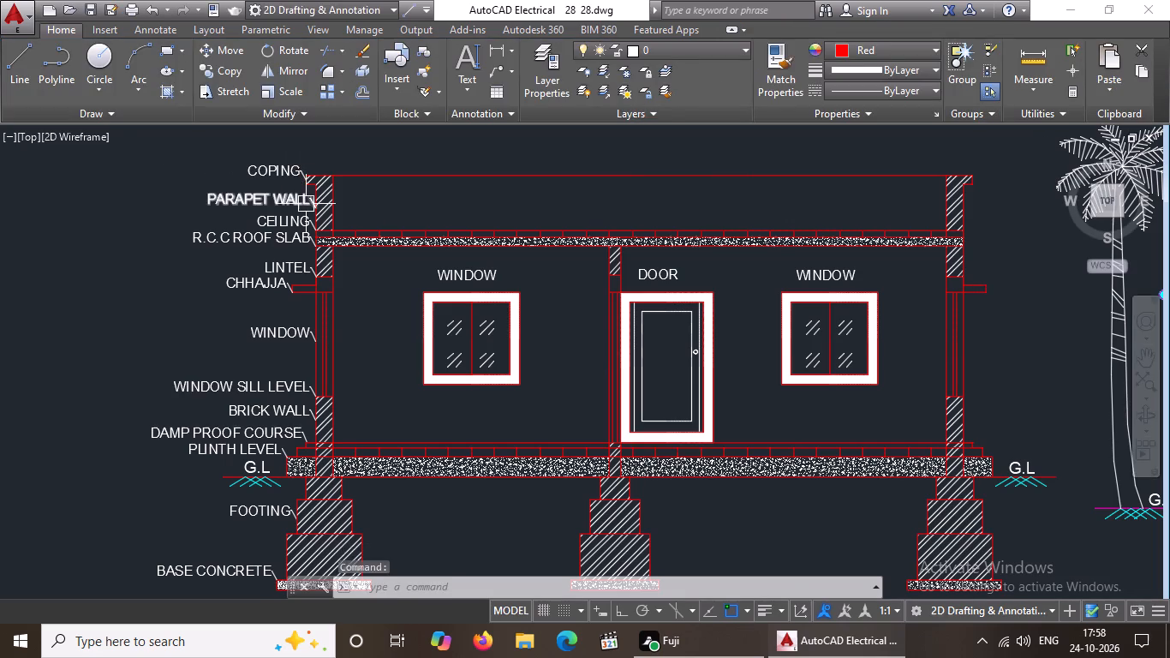
Copy the PARAPET WALL leader onto the roof's tiled course, placing its tip above the first window.
{"action": "scroll", "coordinate": [306, 204], "scroll_direction": "up", "scroll_amount": 3}
{"action": "scroll", "coordinate": [306, 199], "scroll_direction": "down", "scroll_amount": 1}
{"action": "left_click", "coordinate": [301, 194]}
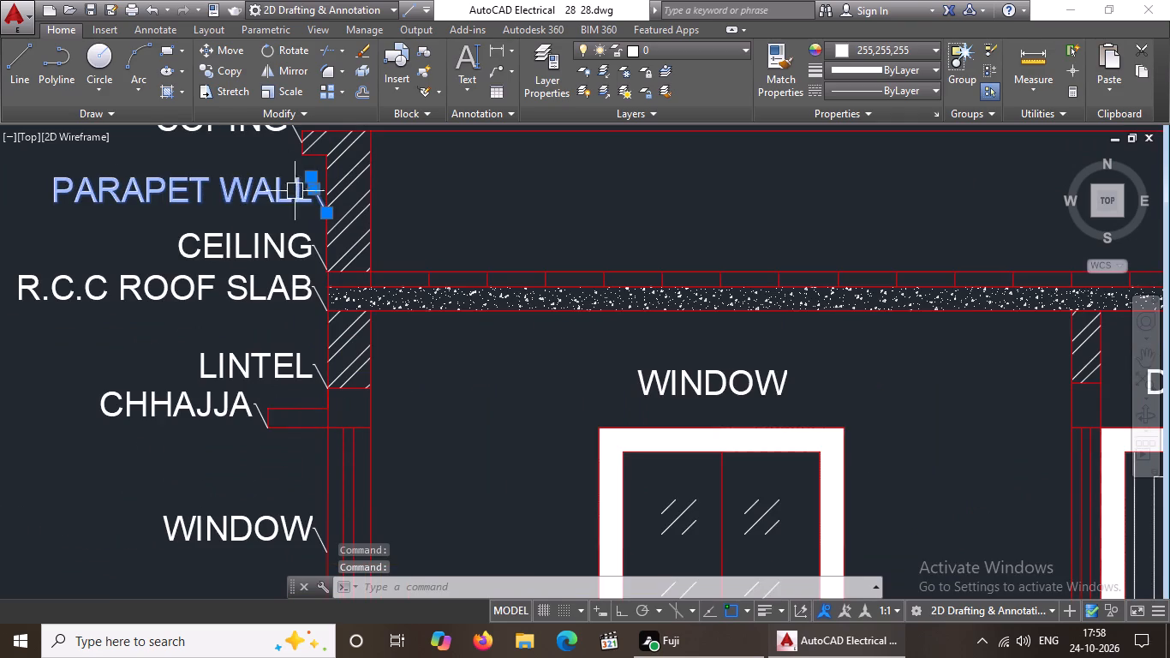
{"action": "left_click", "coordinate": [229, 73]}
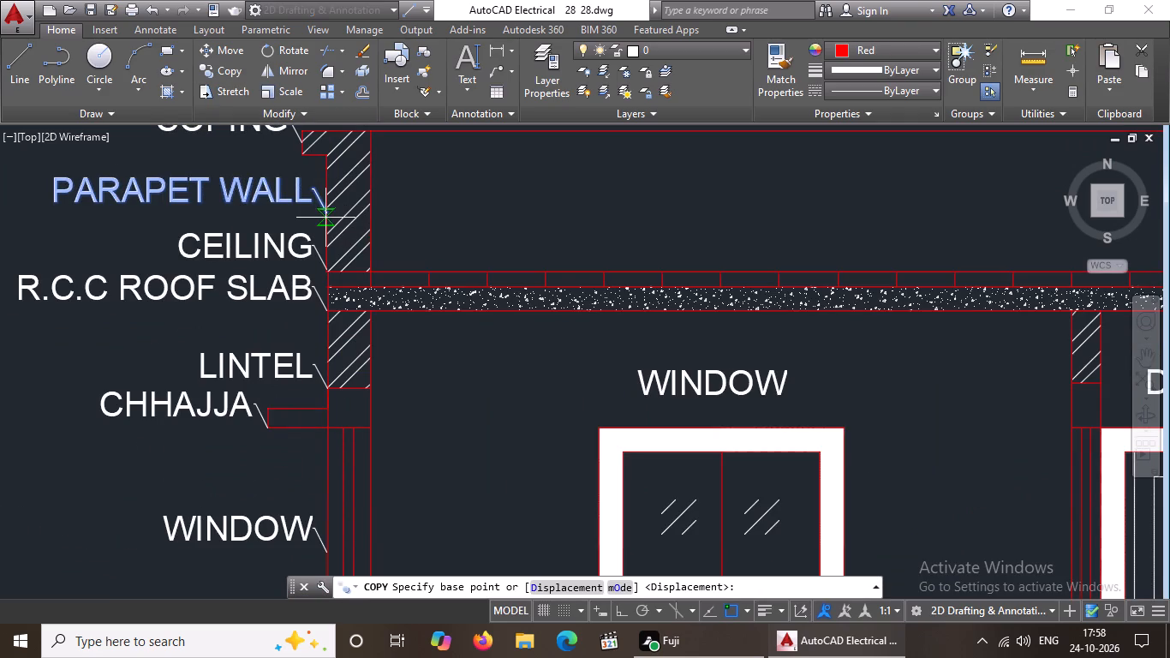
{"action": "left_click_drag", "start_coordinate": [326, 211], "coordinate": [340, 213]}
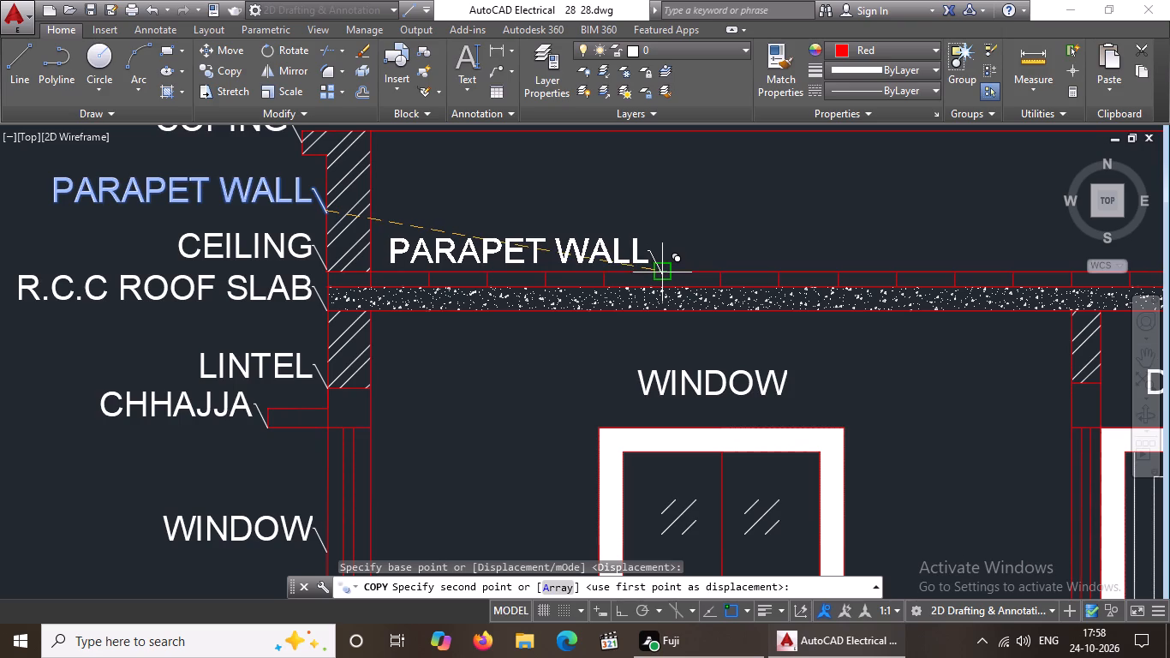
{"action": "left_click", "coordinate": [666, 266]}
{"action": "key", "text": "Escape"}
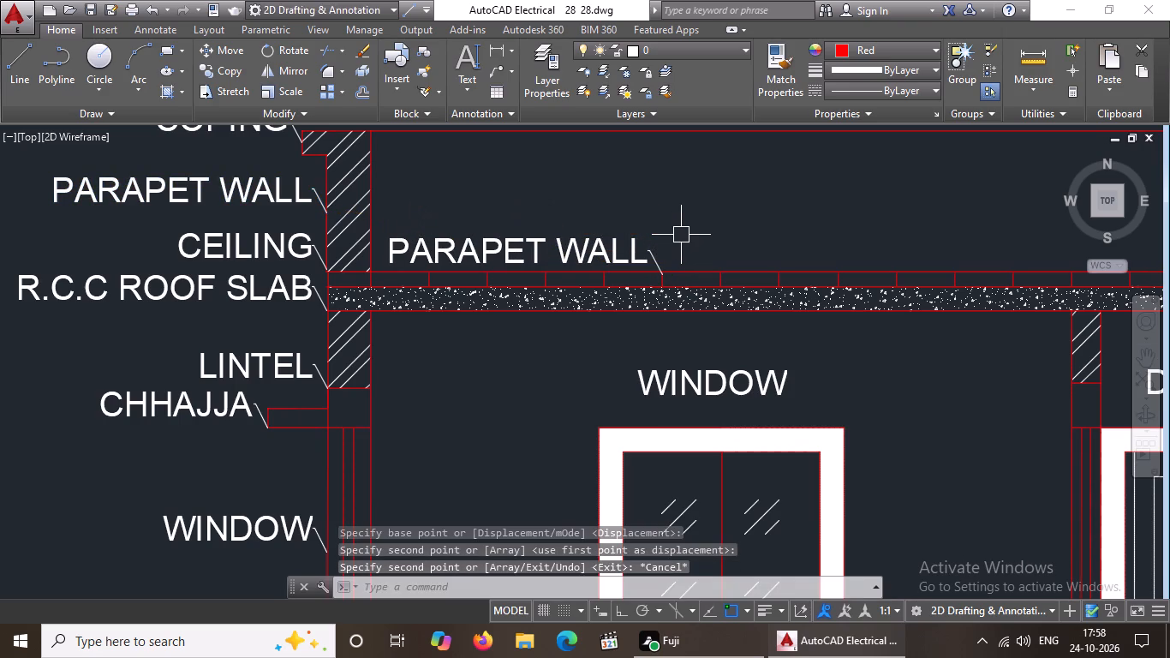
Replace the text of the copied PARAPET WALL leader on the roof with WEATHERING COURSE.
{"action": "double_click", "coordinate": [631, 249]}
{"action": "key", "text": "Delete"}
{"action": "key", "text": "Delete"}
{"action": "key", "text": "Delete"}
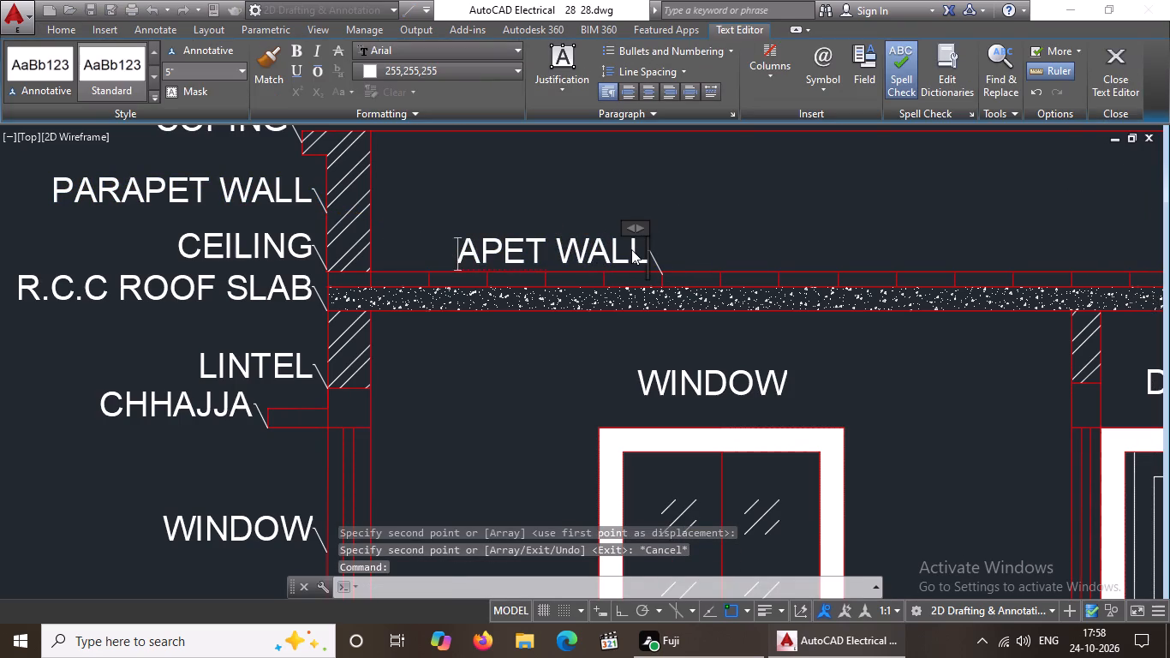
{"action": "key", "text": "Delete"}
{"action": "key", "text": "Delete"}
{"action": "key", "text": "Delete"}
{"action": "key", "text": "Delete"}
{"action": "key", "text": "Delete"}
{"action": "key", "text": "Delete"}
{"action": "key", "text": "Delete"}
{"action": "key", "text": "Delete"}
{"action": "key", "text": "Delete"}
{"action": "key", "text": "Delete"}
{"action": "key", "text": "Delete"}
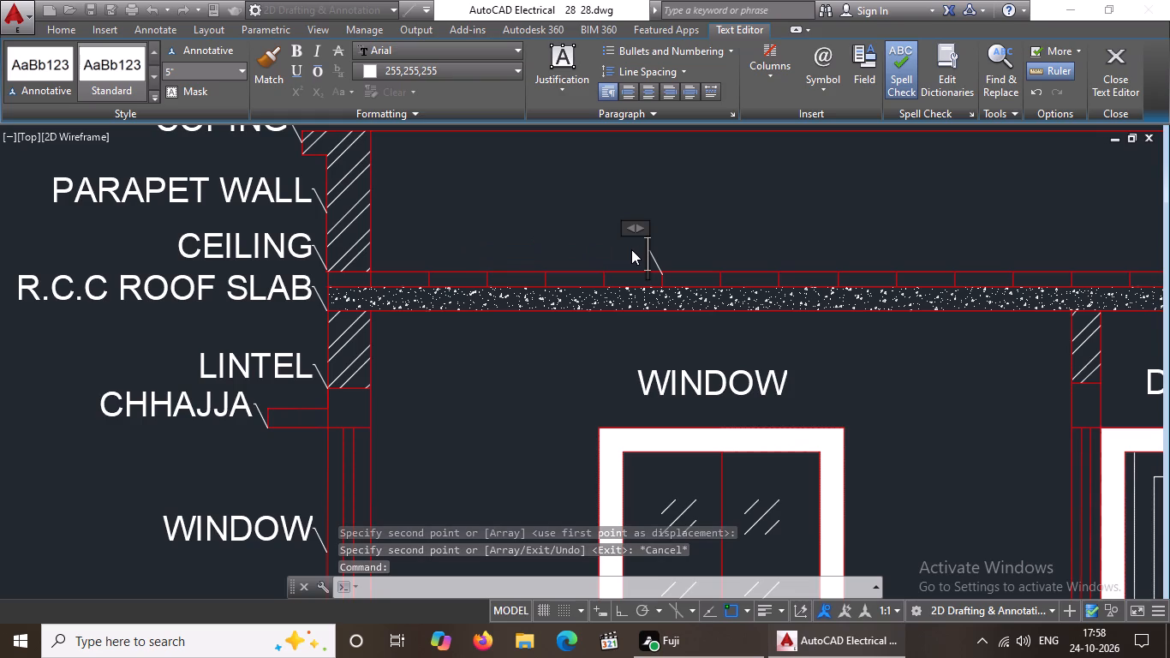
{"action": "type", "text": "WEA"}
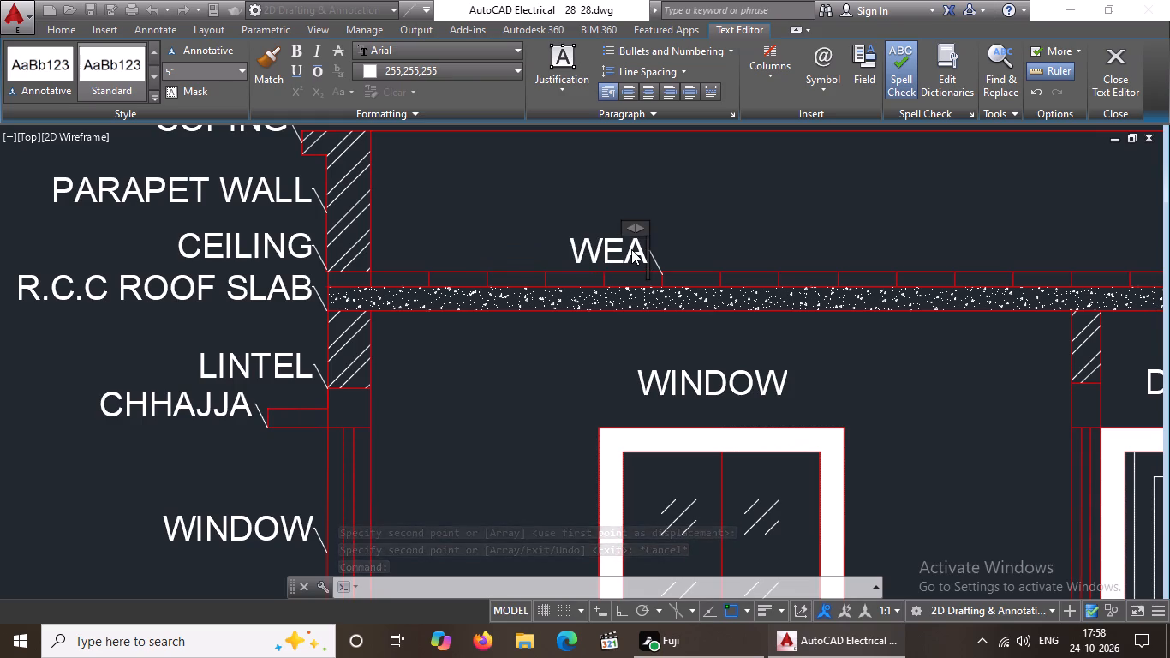
{"action": "type", "text": "THERING"}
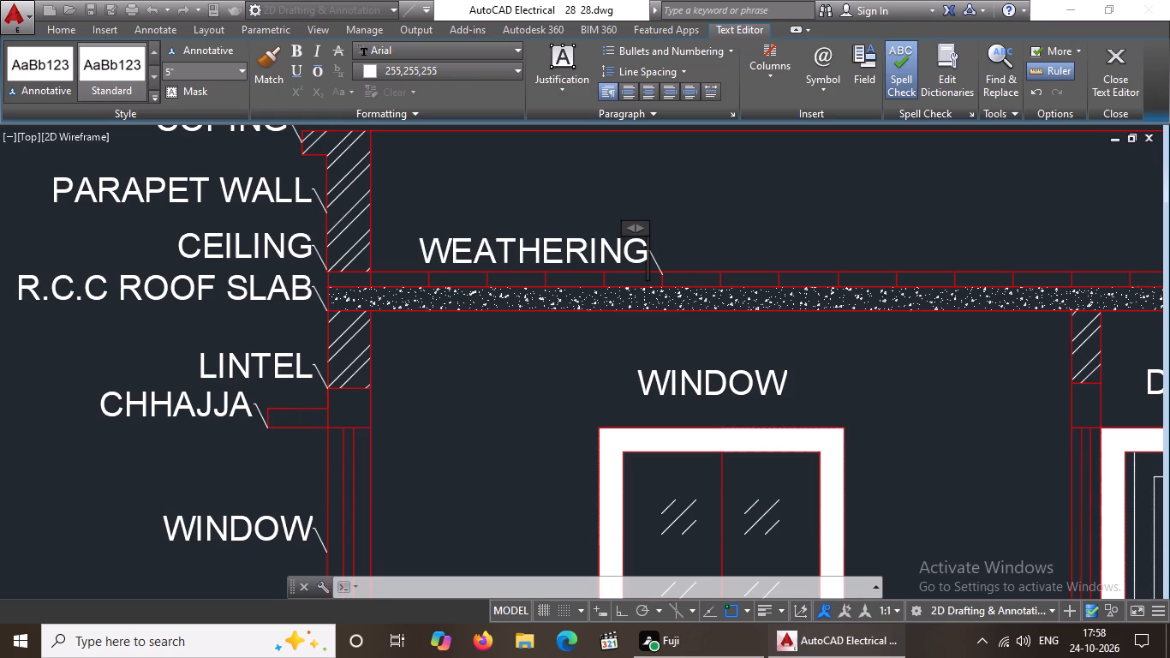
{"action": "key", "text": "space"}
{"action": "type", "text": "CO"}
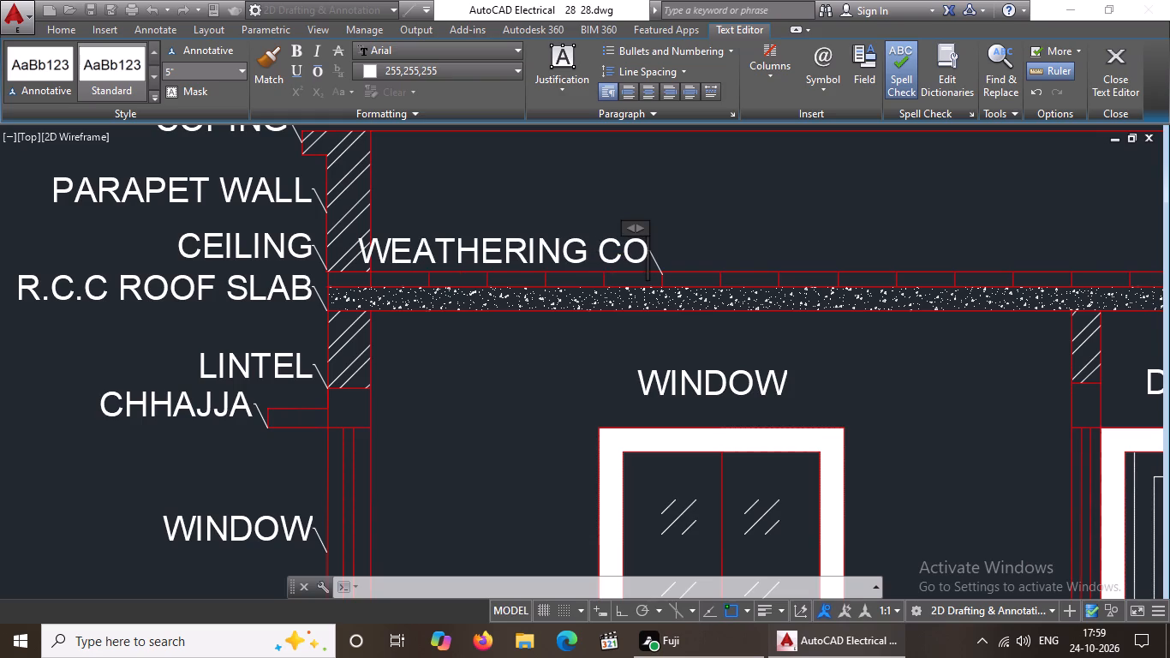
{"action": "type", "text": "URSE"}
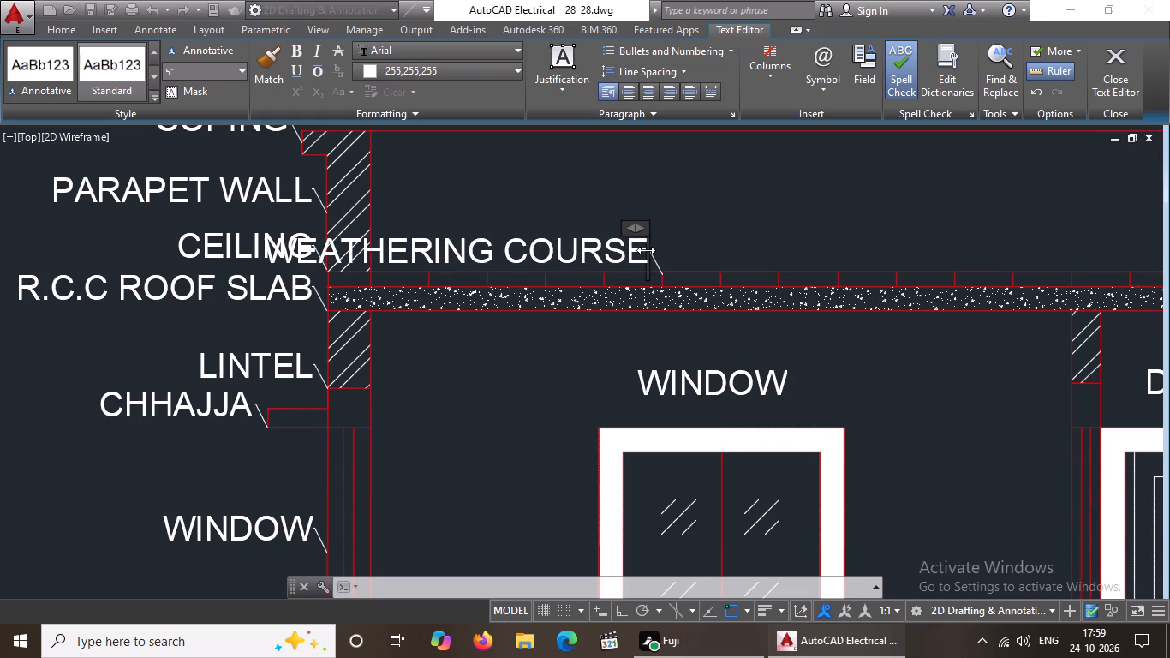
{"action": "left_click", "coordinate": [690, 218]}
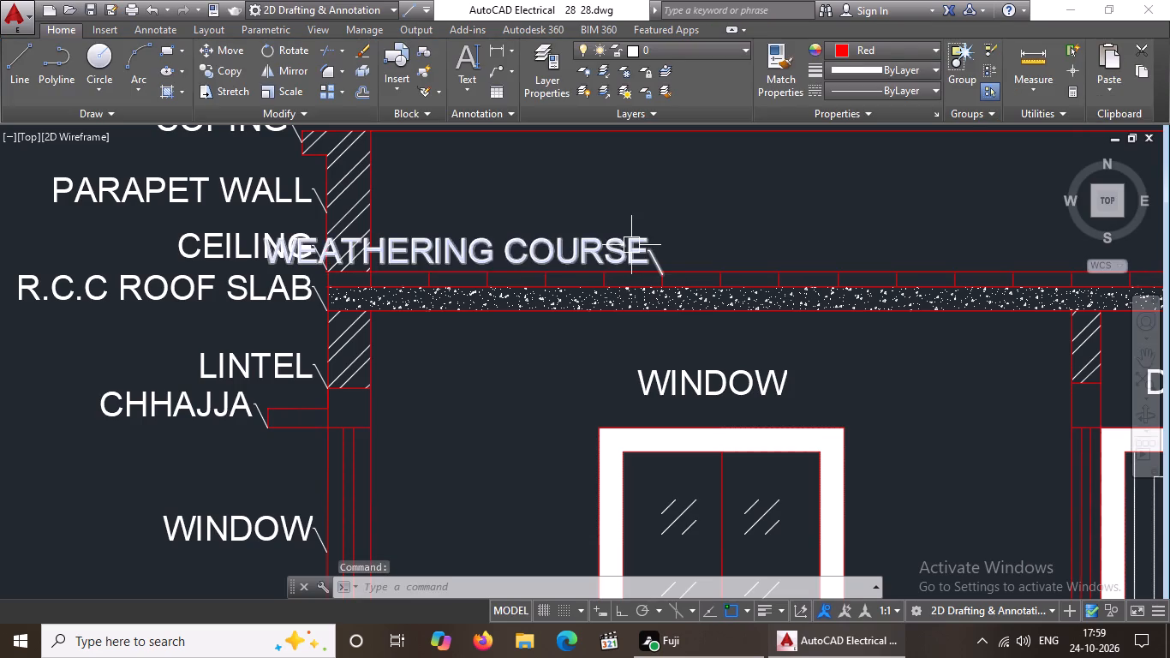
Move the WEATHERING COURSE leader right, clear of the CEILING label, with its tip on the tiled course's top line at a joint.
{"action": "left_click", "coordinate": [631, 248]}
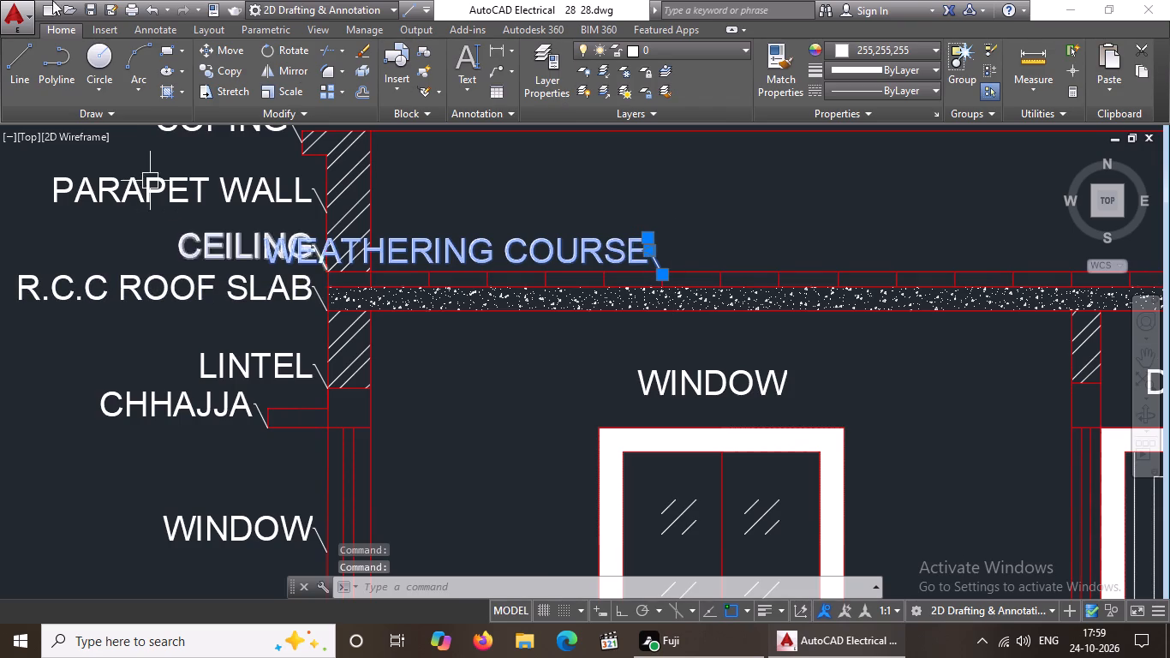
{"action": "left_click", "coordinate": [224, 47]}
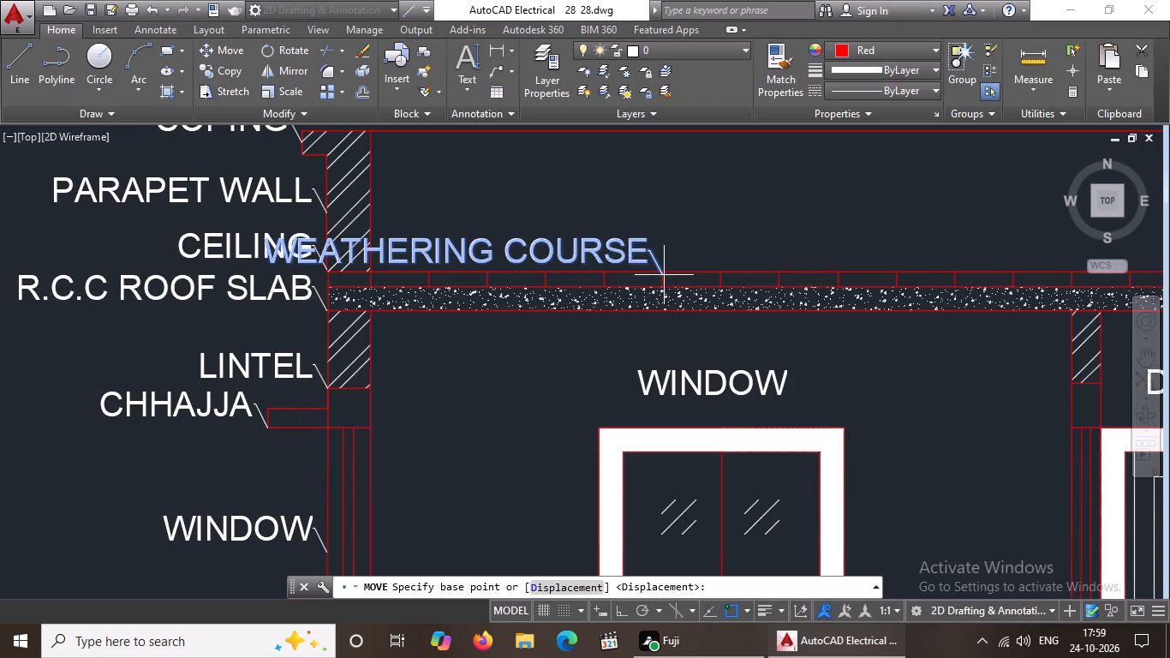
{"action": "scroll", "coordinate": [669, 278], "scroll_direction": "up", "scroll_amount": 3}
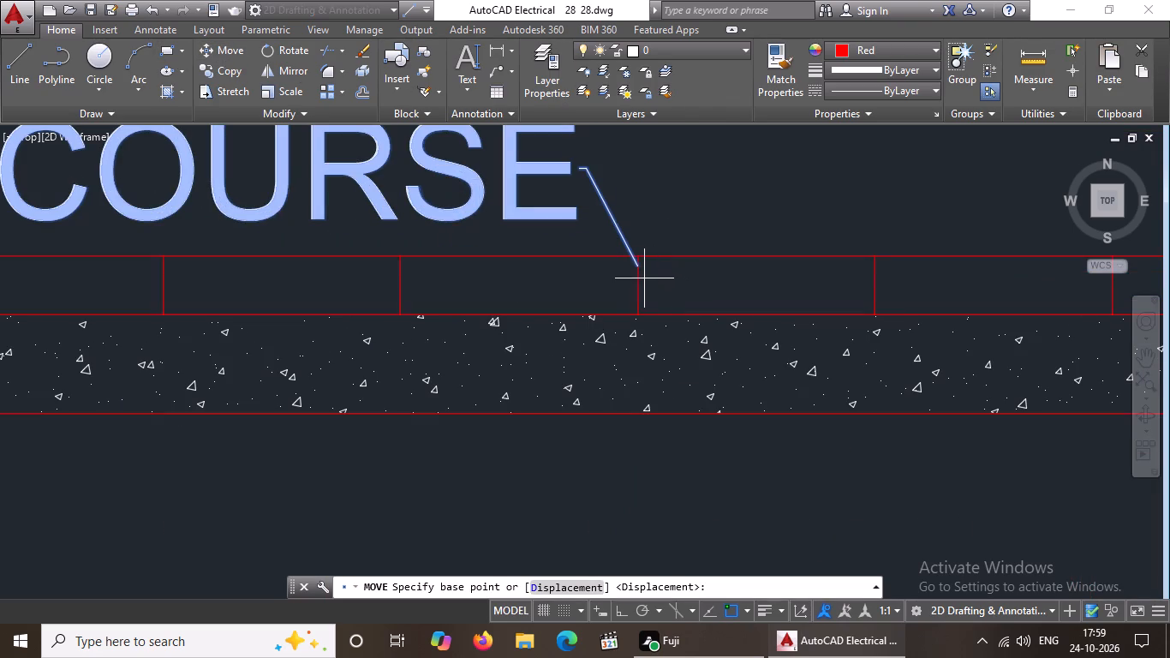
{"action": "left_click_drag", "start_coordinate": [638, 266], "coordinate": [648, 263]}
{"action": "scroll", "coordinate": [733, 226], "scroll_direction": "down", "scroll_amount": 3}
{"action": "scroll", "coordinate": [874, 234], "scroll_direction": "up", "scroll_amount": 4}
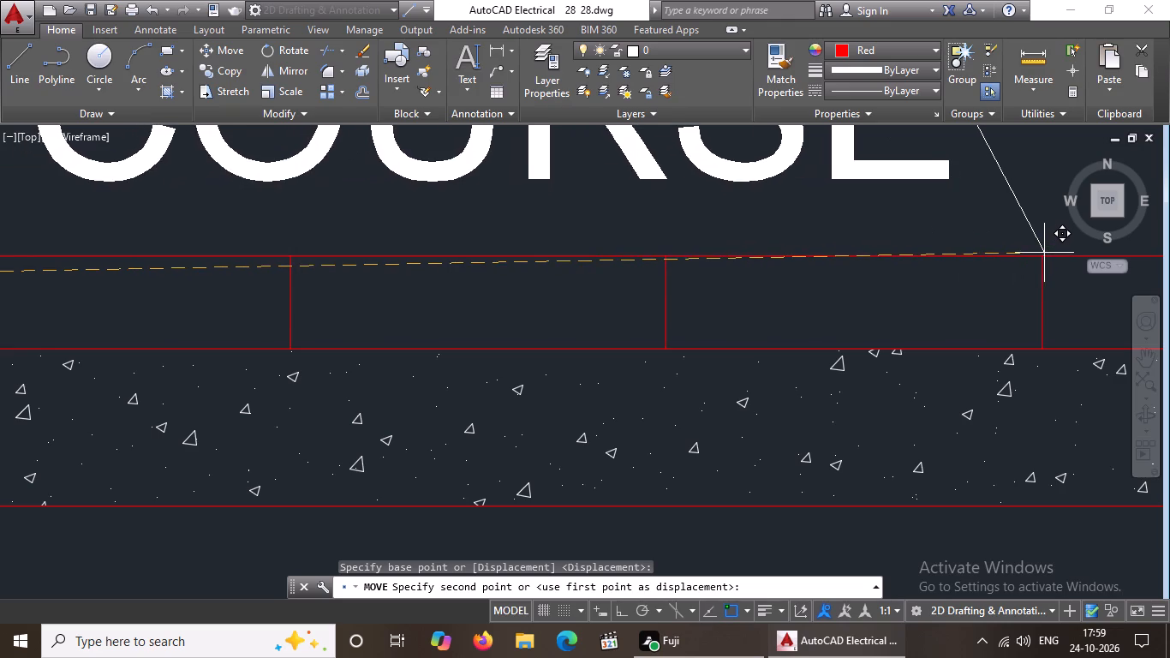
{"action": "left_click", "coordinate": [1042, 254]}
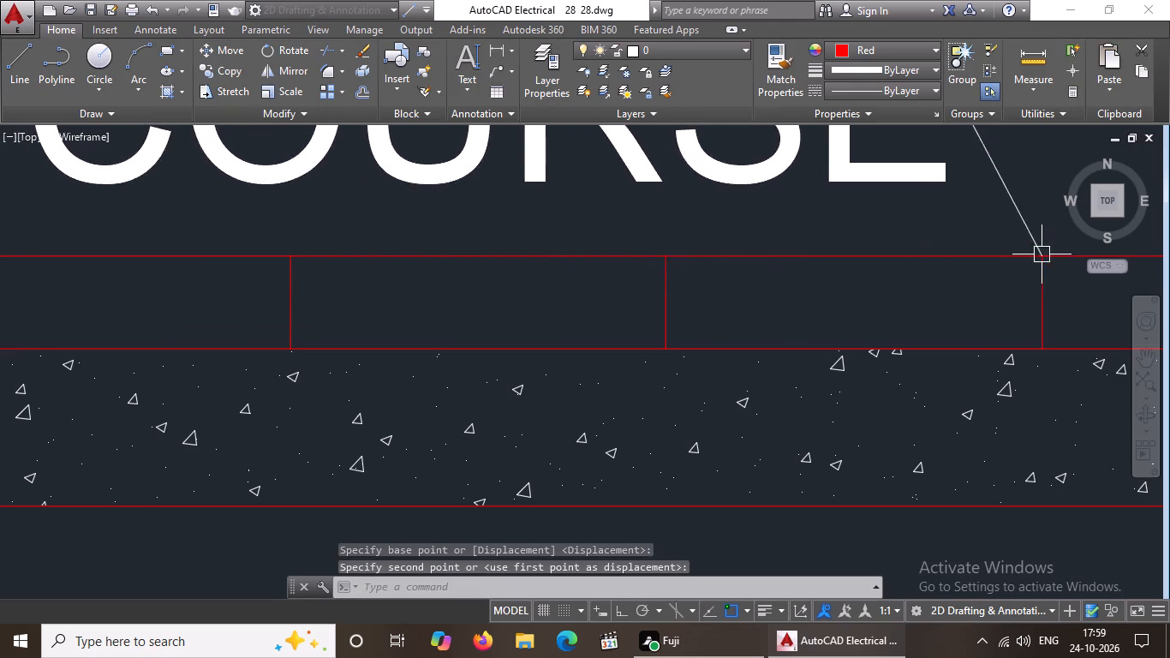
Review the fully labelled section, from base concrete to coping, alongside the neighbouring elevation.
{"action": "scroll", "coordinate": [1041, 255], "scroll_direction": "down", "scroll_amount": 7}
{"action": "middle_click_drag", "start_coordinate": [952, 263], "coordinate": [681, 287]}
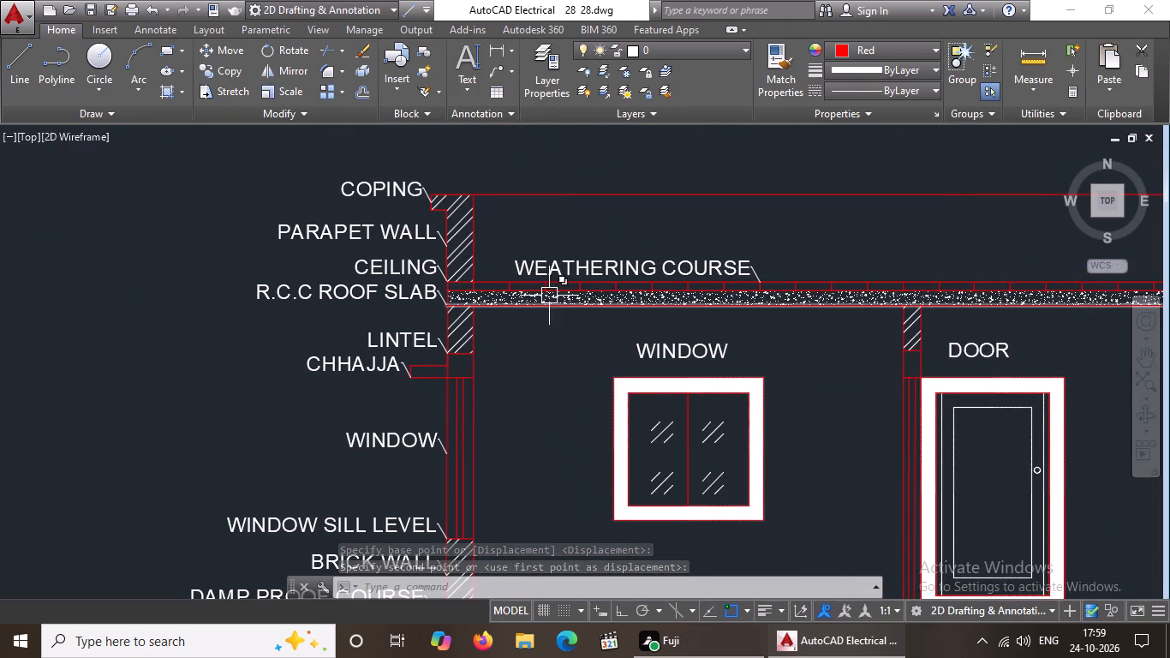
{"action": "middle_click_drag", "start_coordinate": [435, 269], "coordinate": [327, 236]}
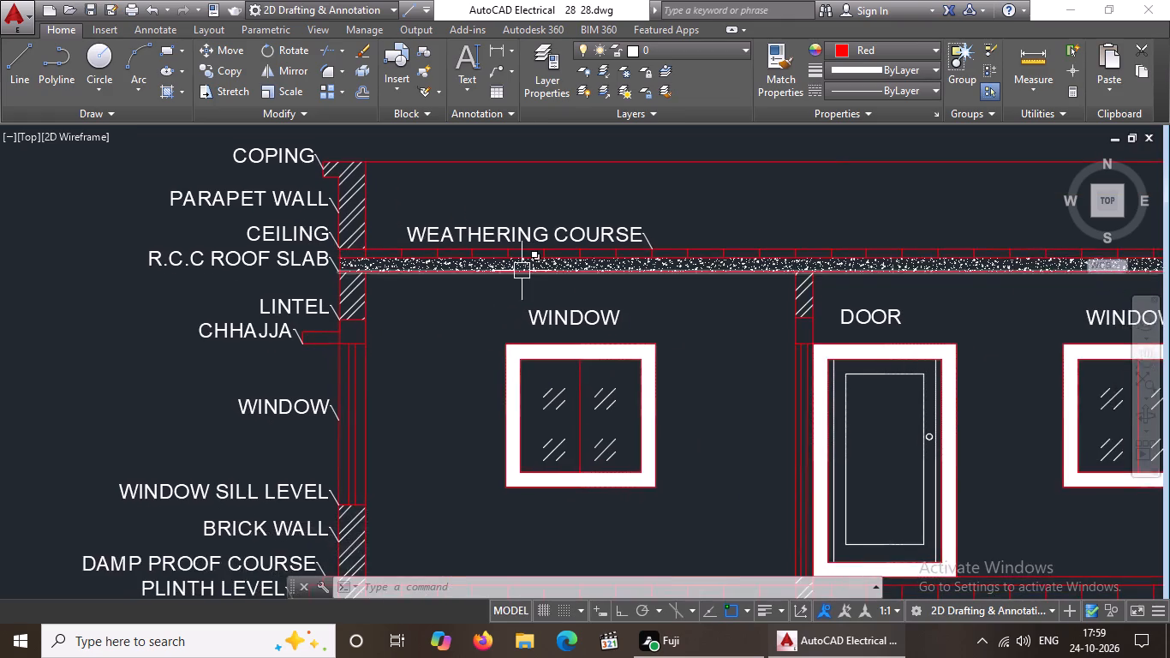
{"action": "scroll", "coordinate": [522, 270], "scroll_direction": "down", "scroll_amount": 2}
{"action": "middle_click_drag", "start_coordinate": [547, 440], "coordinate": [517, 431]}
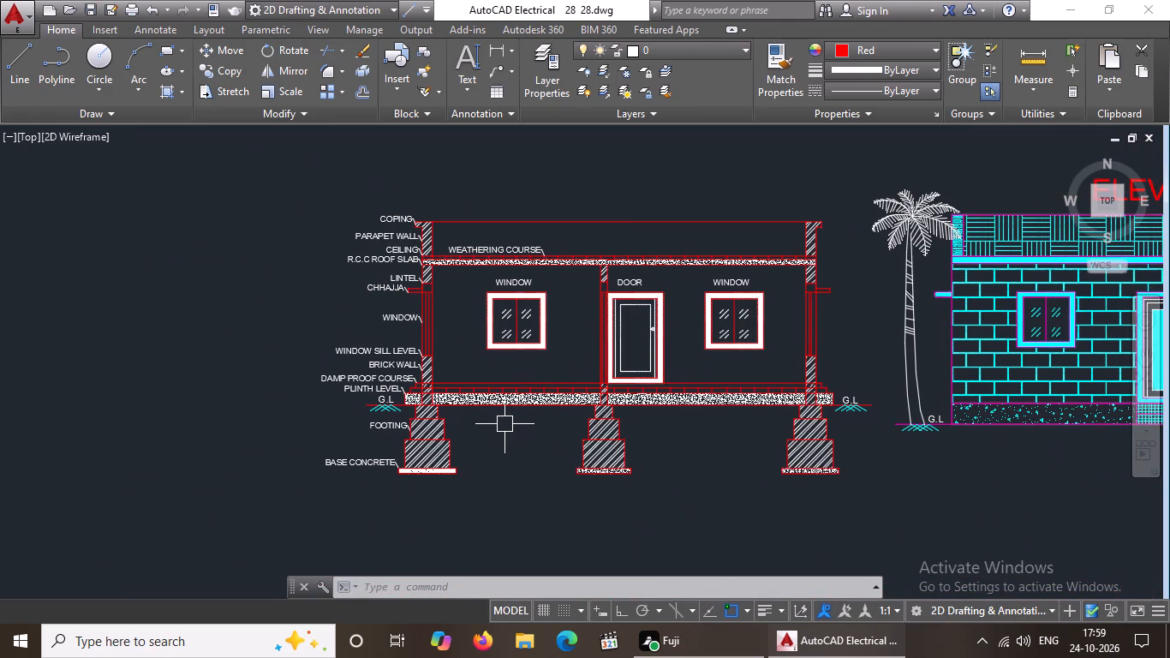
{"action": "middle_click_drag", "start_coordinate": [659, 398], "coordinate": [597, 398]}
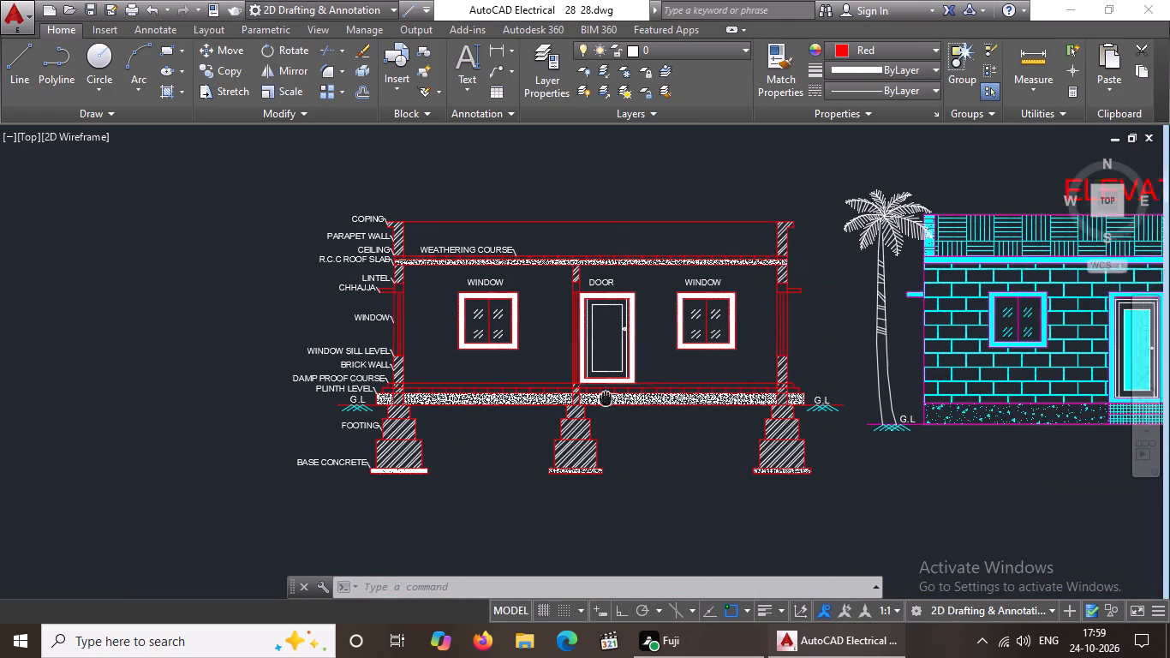
{"action": "middle_click_drag", "start_coordinate": [597, 398], "coordinate": [472, 414]}
{"action": "key", "text": "Escape"}
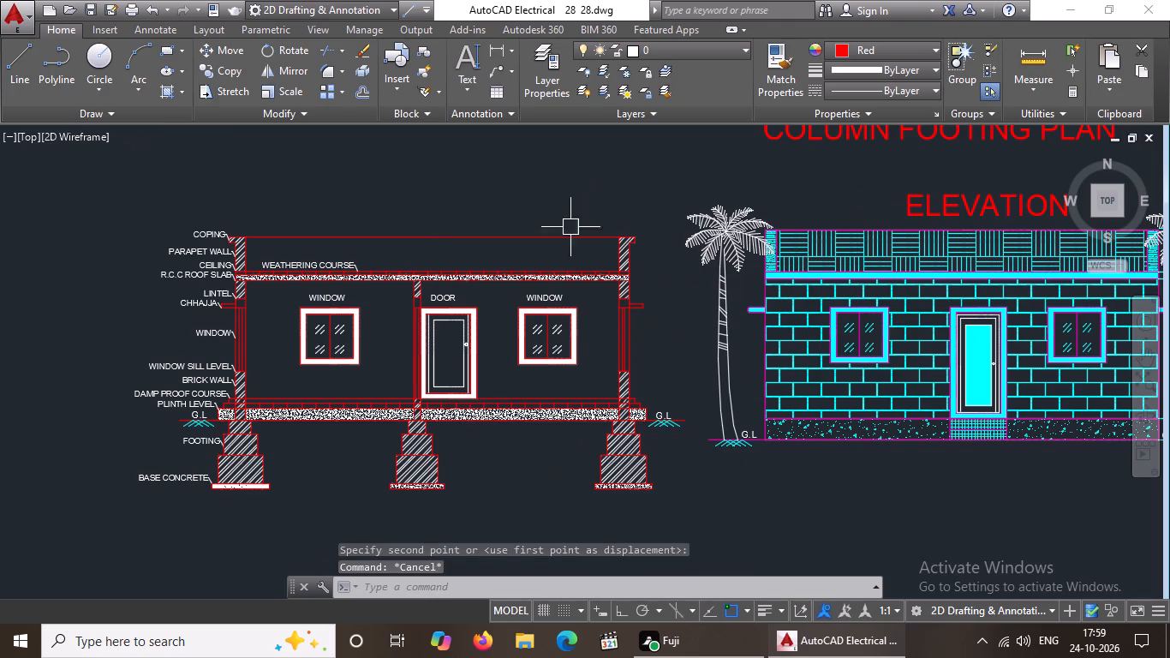
{"action": "scroll", "coordinate": [583, 290], "scroll_direction": "down", "scroll_amount": 2}
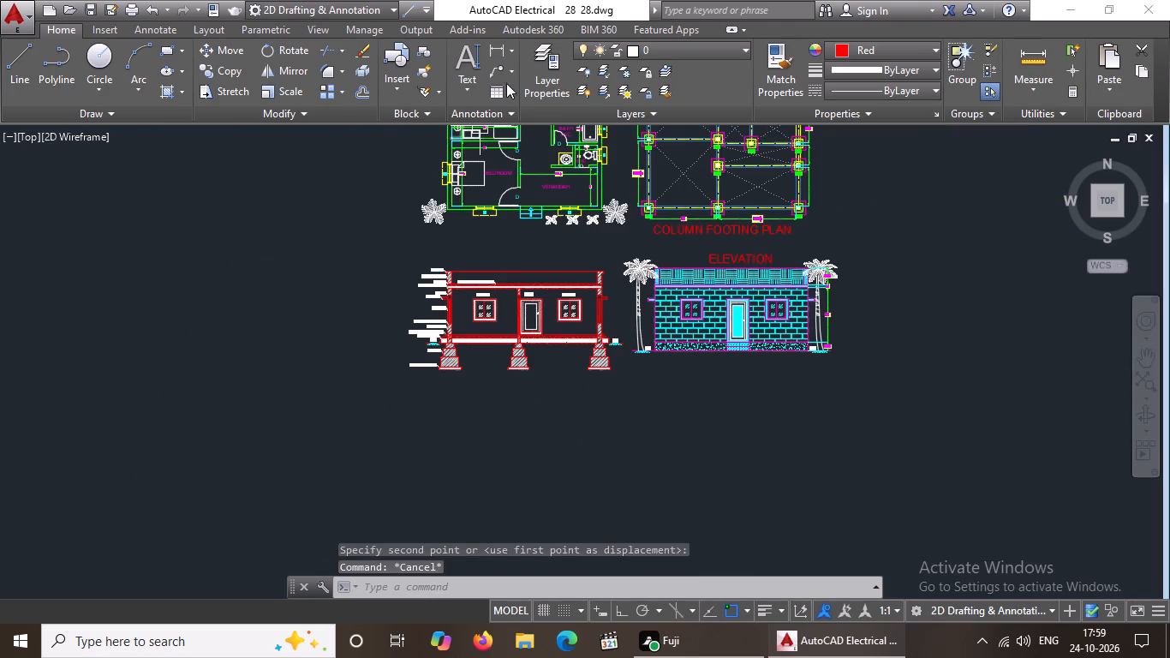
Turn Ortho on and add a vertical linear dimension beside the section's right-hand wall, from the slab's bottom corner at G.L to the coping top.
{"action": "left_click", "coordinate": [498, 51]}
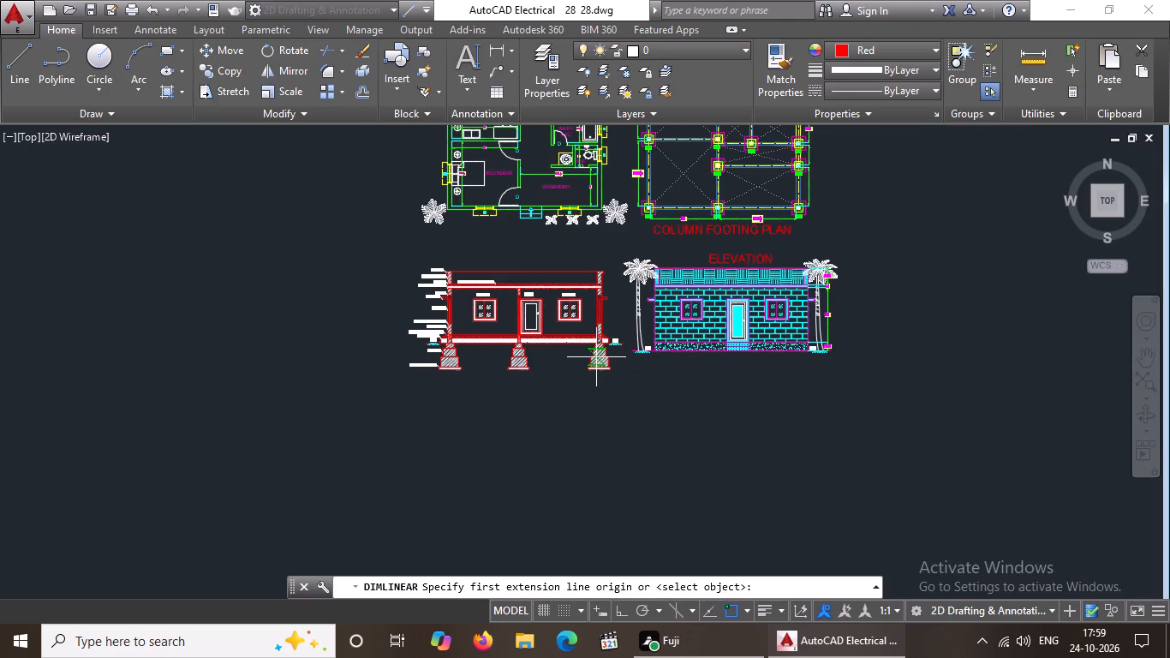
{"action": "scroll", "coordinate": [602, 358], "scroll_direction": "up", "scroll_amount": 2}
{"action": "scroll", "coordinate": [603, 358], "scroll_direction": "down", "scroll_amount": 1}
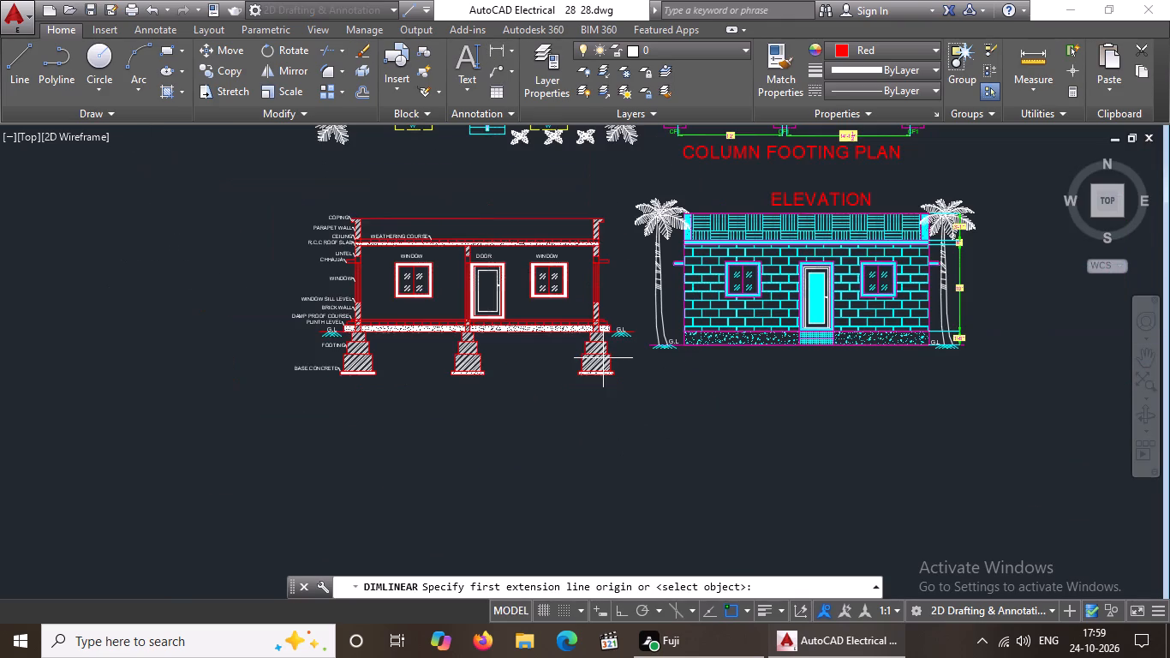
{"action": "scroll", "coordinate": [650, 342], "scroll_direction": "up", "scroll_amount": 2}
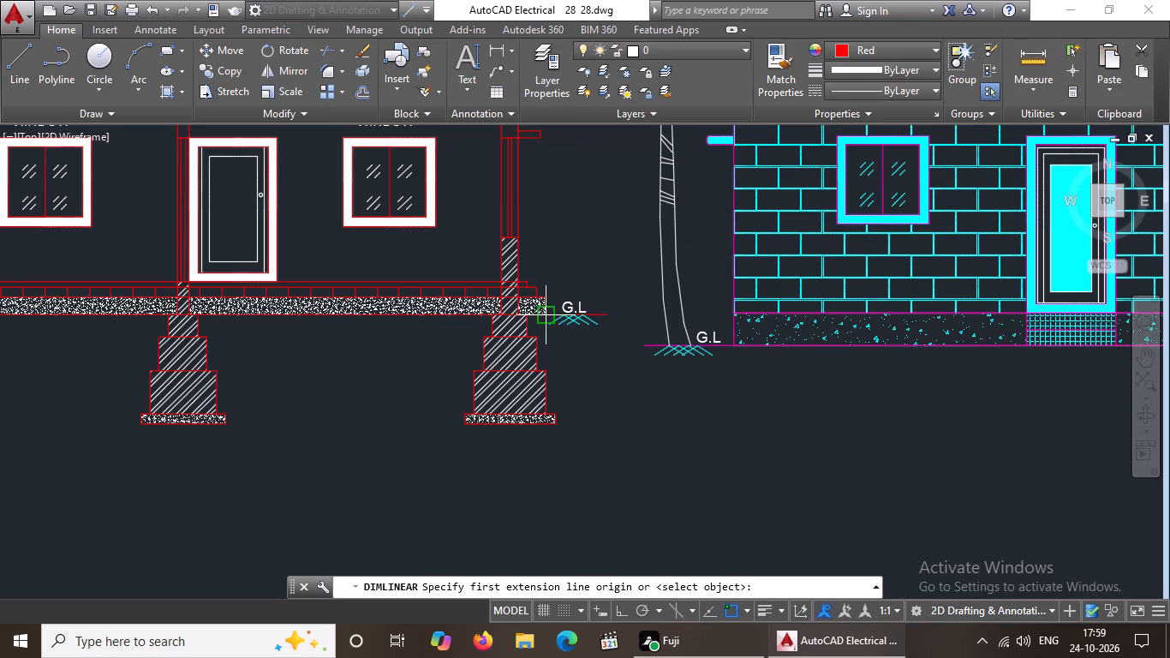
{"action": "left_click", "coordinate": [546, 317]}
{"action": "scroll", "coordinate": [552, 307], "scroll_direction": "down", "scroll_amount": 3}
{"action": "scroll", "coordinate": [547, 238], "scroll_direction": "up", "scroll_amount": 2}
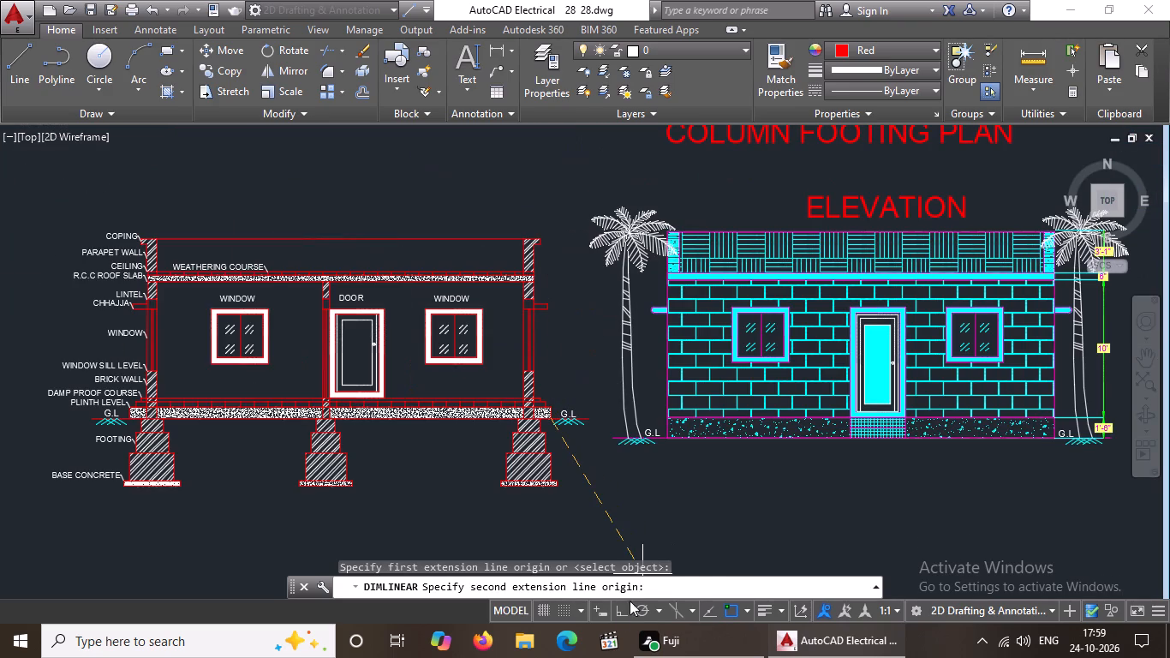
{"action": "left_click", "coordinate": [620, 613]}
{"action": "scroll", "coordinate": [552, 236], "scroll_direction": "up", "scroll_amount": 1}
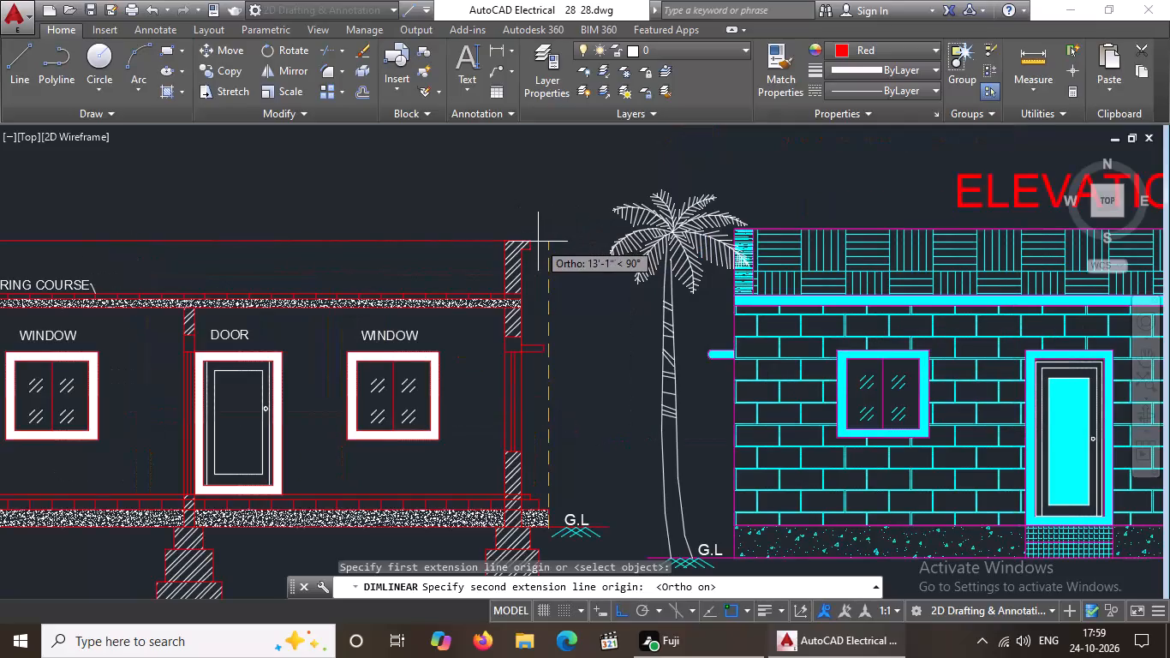
{"action": "scroll", "coordinate": [541, 241], "scroll_direction": "up", "scroll_amount": 1}
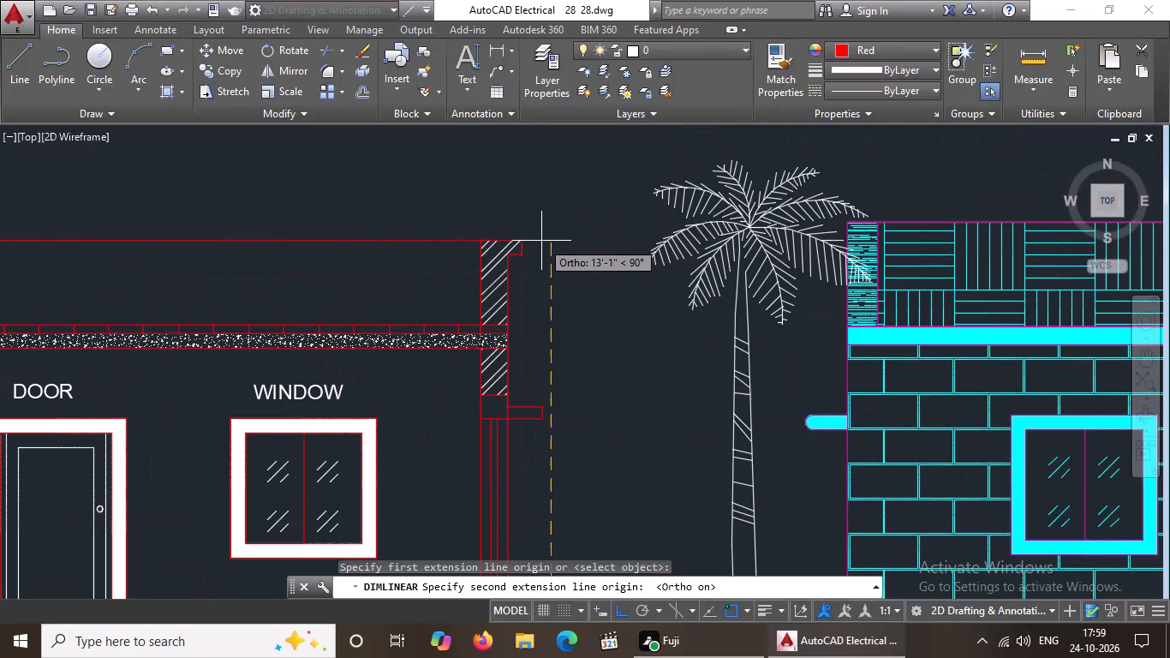
{"action": "scroll", "coordinate": [542, 240], "scroll_direction": "up", "scroll_amount": 2}
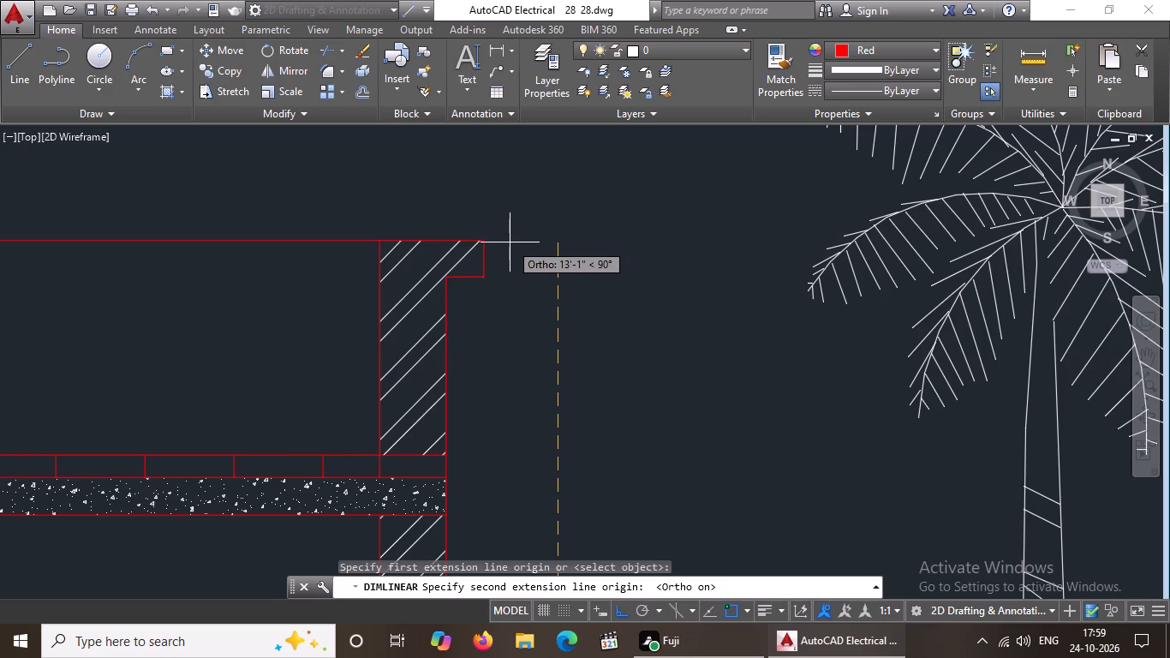
{"action": "left_click", "coordinate": [510, 241]}
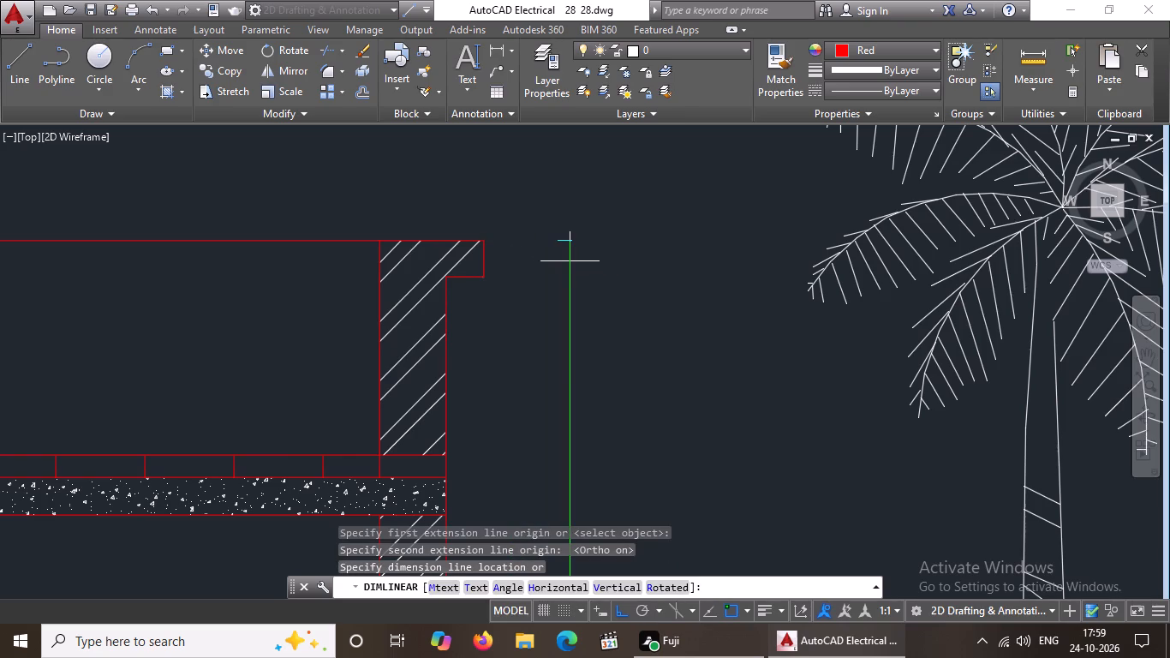
{"action": "scroll", "coordinate": [570, 260], "scroll_direction": "down", "scroll_amount": 7}
{"action": "scroll", "coordinate": [586, 292], "scroll_direction": "up", "scroll_amount": 3}
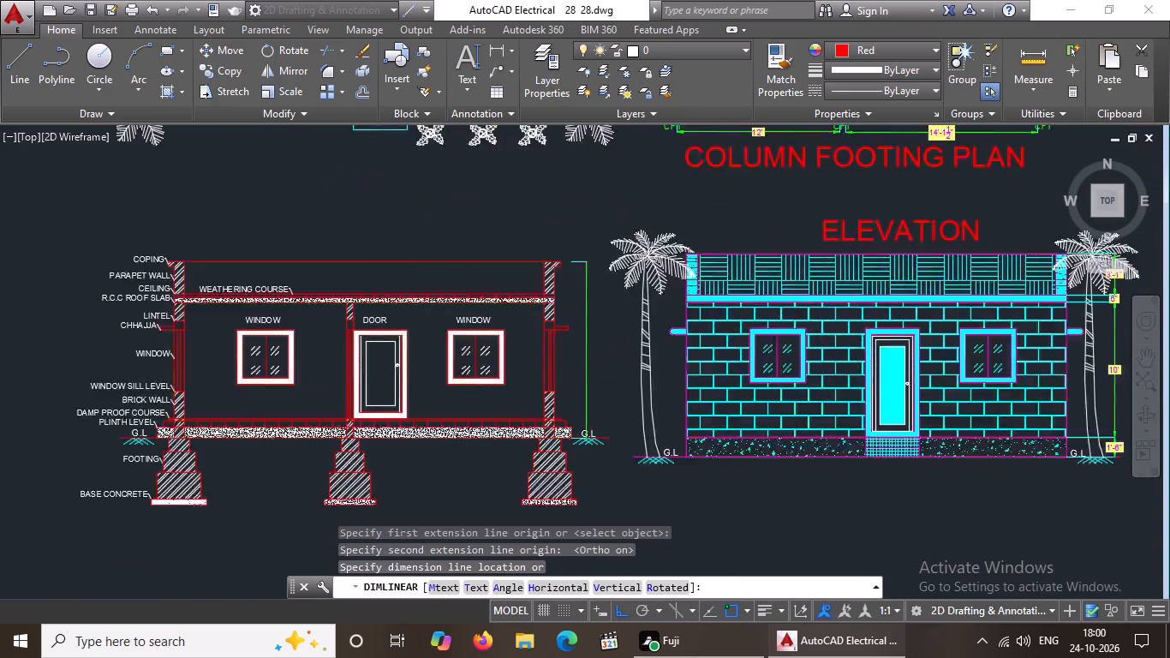
{"action": "scroll", "coordinate": [607, 290], "scroll_direction": "down", "scroll_amount": 2}
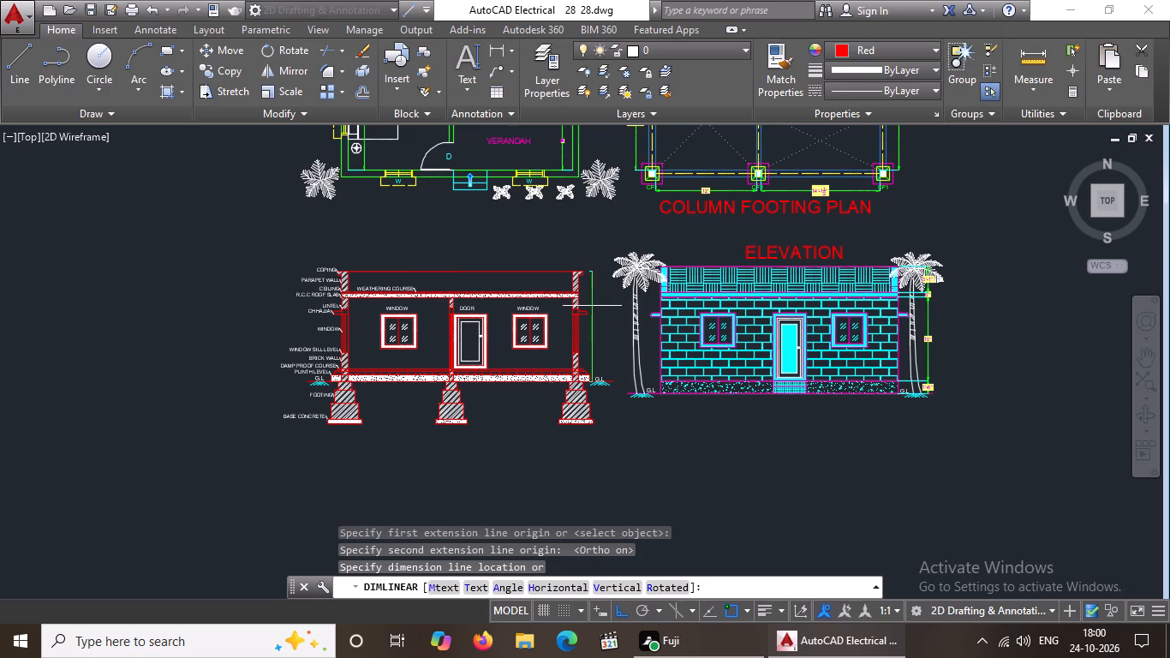
{"action": "left_click", "coordinate": [592, 305]}
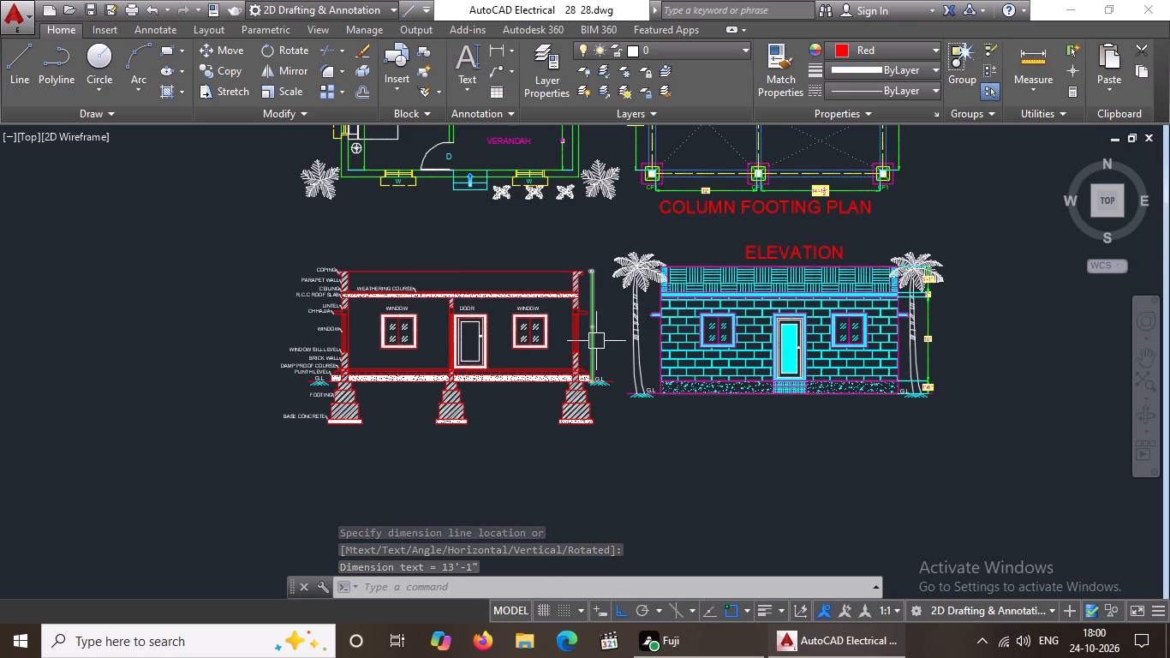
Open the properties of the new vertical height dimension and clear its arrow size for editing.
{"action": "scroll", "coordinate": [585, 354], "scroll_direction": "up", "scroll_amount": 3}
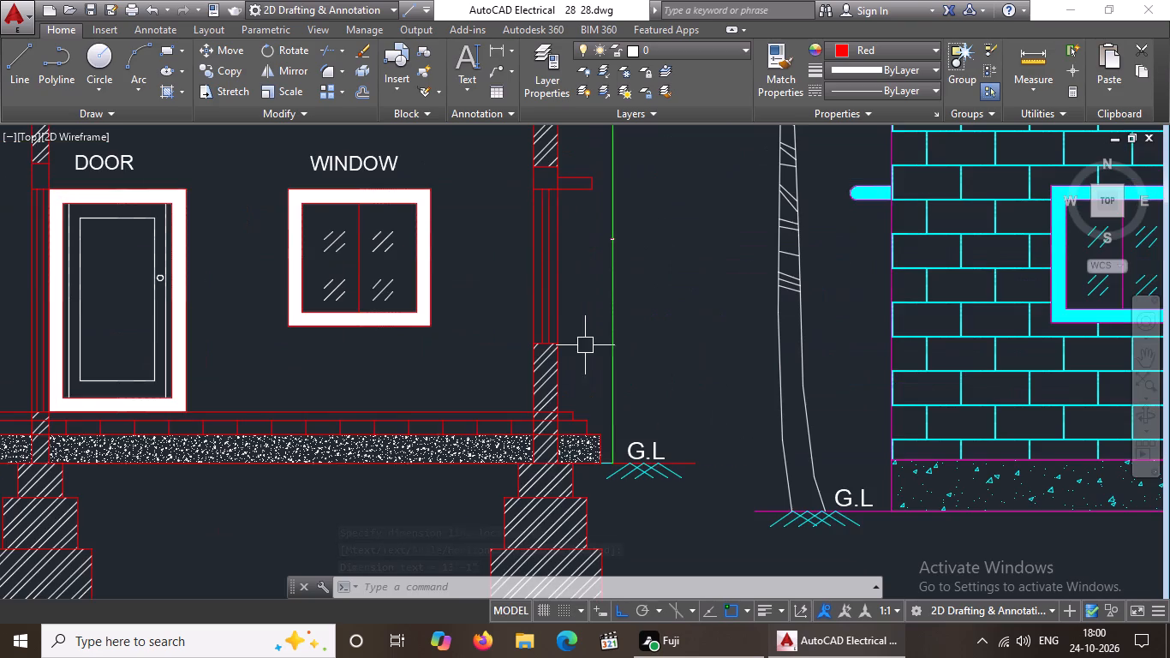
{"action": "left_click", "coordinate": [610, 310]}
{"action": "right_click", "coordinate": [612, 310]}
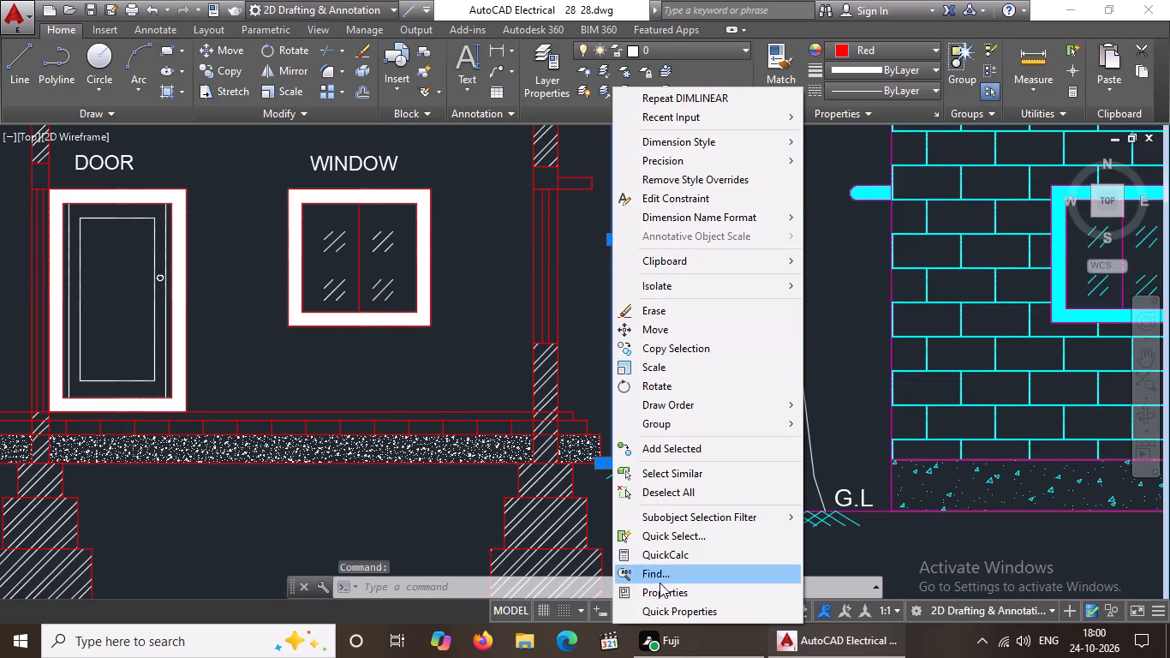
{"action": "left_click", "coordinate": [663, 589]}
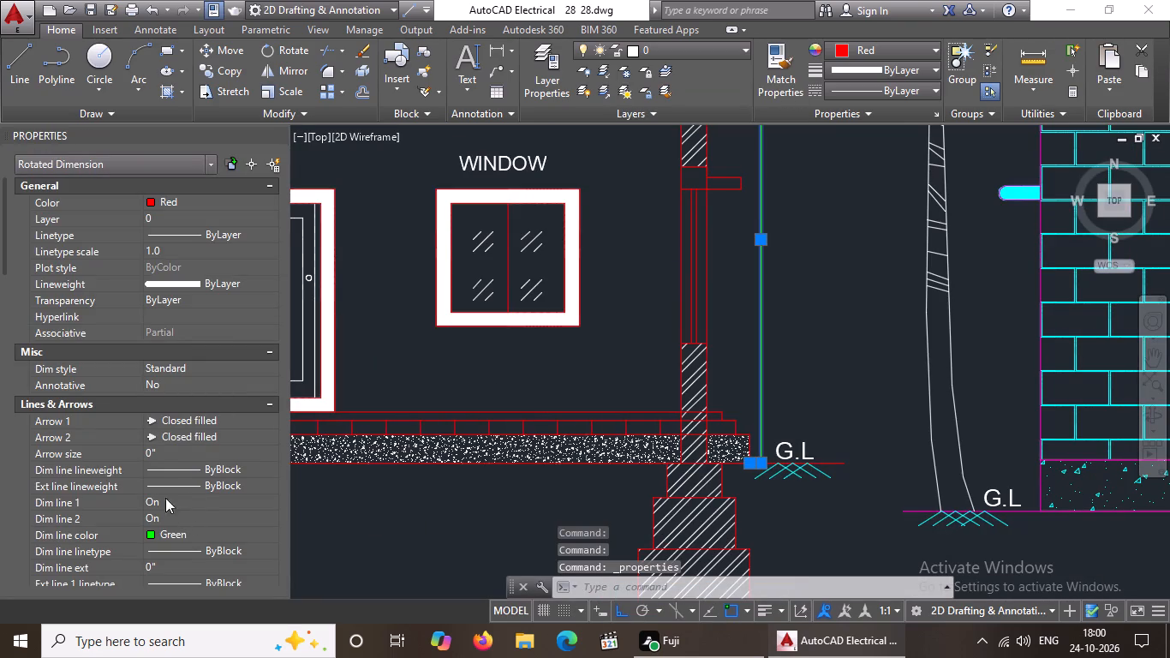
{"action": "left_click", "coordinate": [164, 454]}
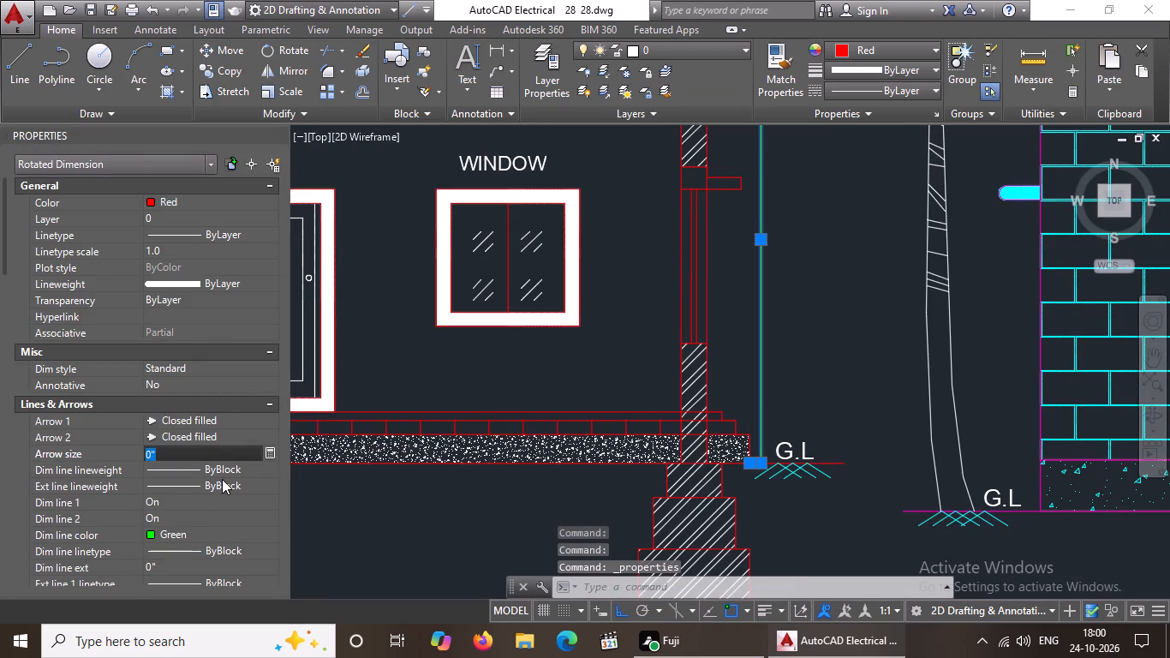
{"action": "key", "text": "BackSpace"}
{"action": "key", "text": "BackSpace"}
{"action": "key", "text": "BackSpace"}
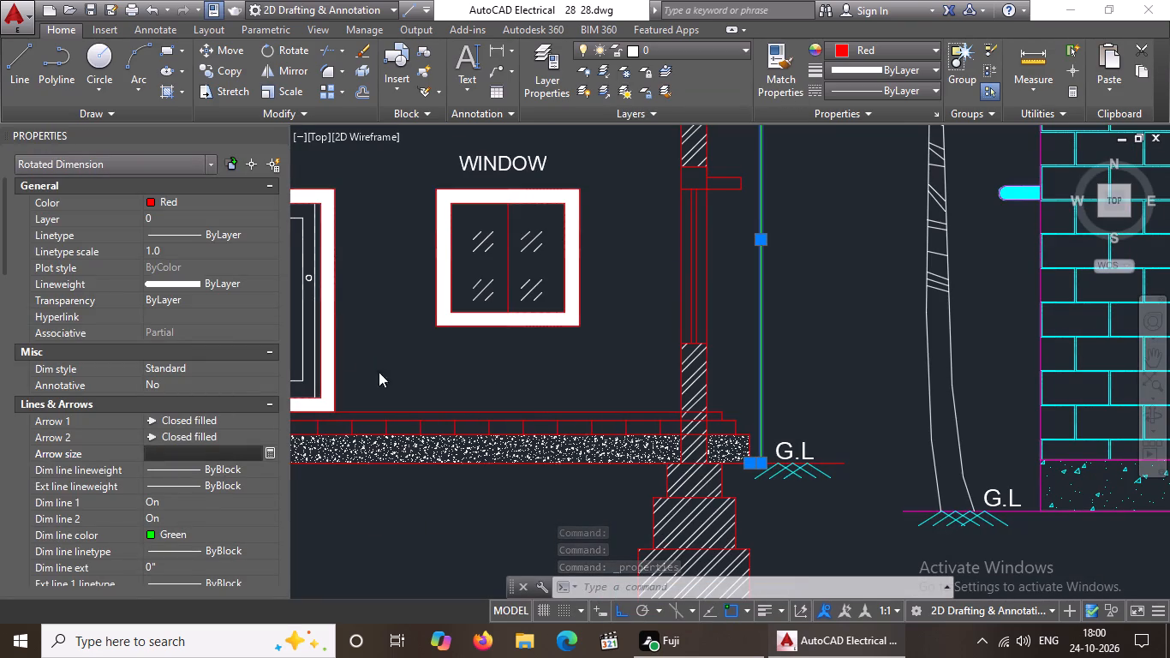
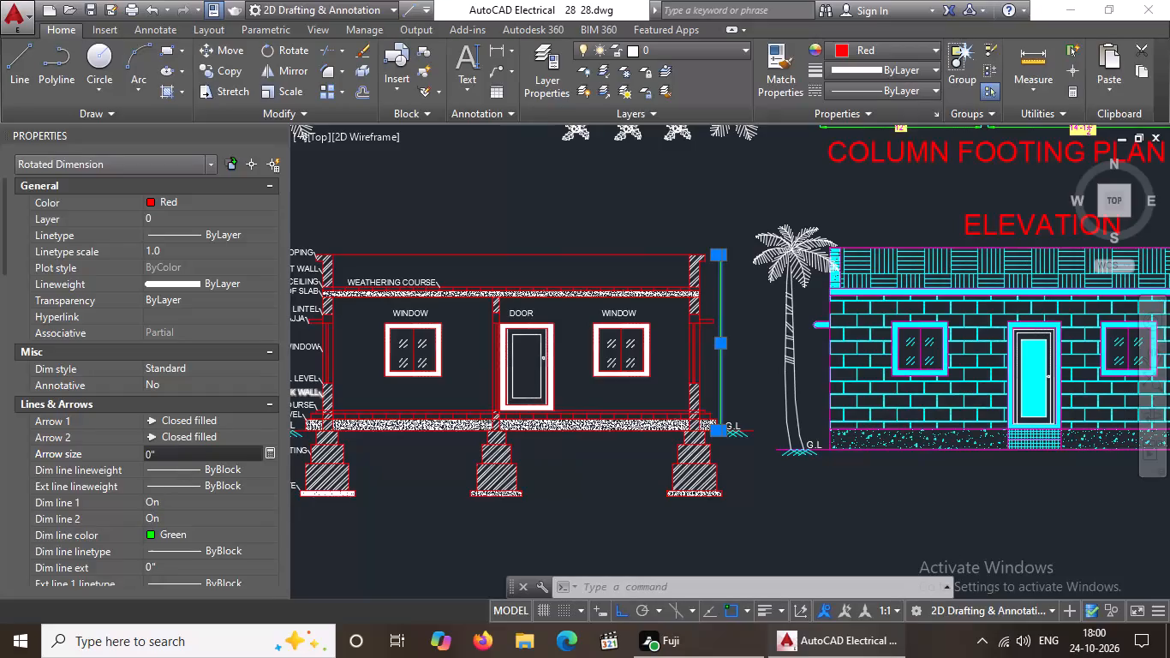
Set the arrow size of the section's overall height dimension to 5".
{"action": "left_click", "coordinate": [181, 456]}
{"action": "key", "text": "BackSpace"}
{"action": "key", "text": "BackSpace"}
{"action": "type", "text": "5\""}
{"action": "key", "text": "Return"}
Set the text height of the section's overall height dimension to 5" and deselect the dimension.
{"action": "scroll", "coordinate": [183, 453], "scroll_direction": "down", "scroll_amount": 3}
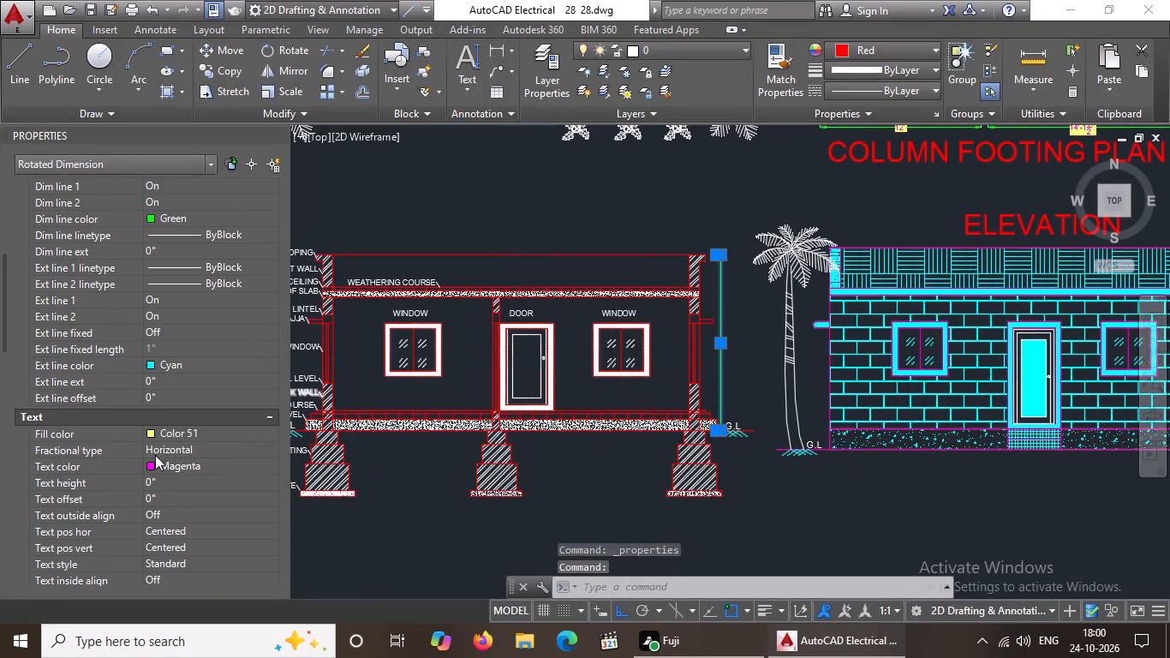
{"action": "left_click", "coordinate": [175, 485]}
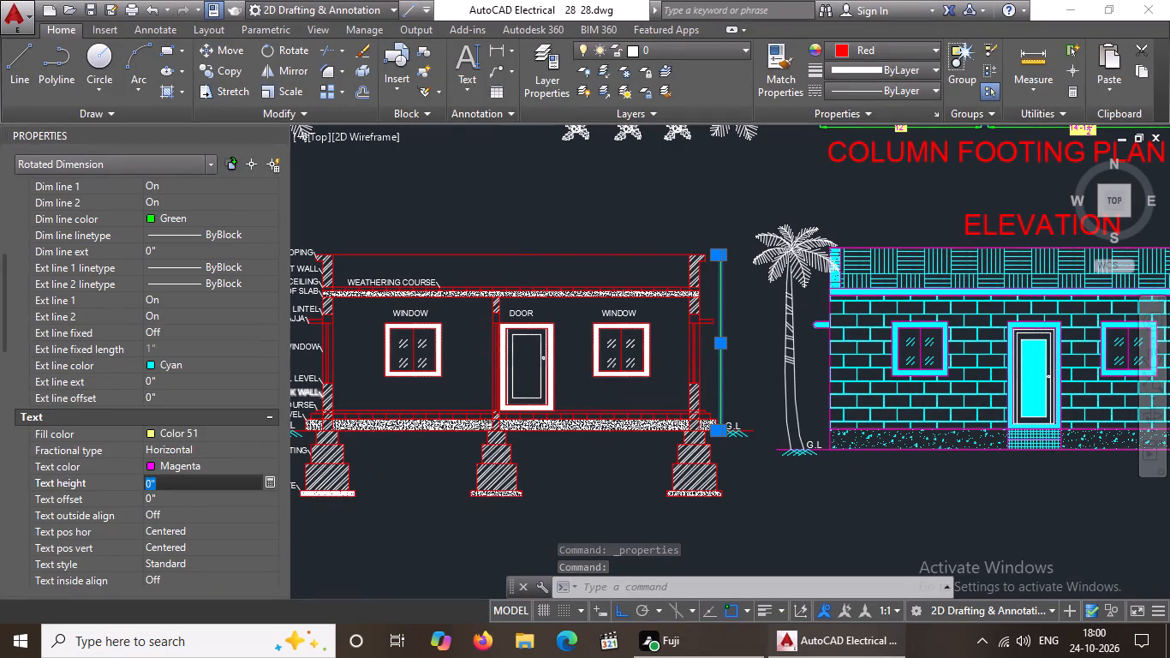
{"action": "key", "text": "BackSpace"}
{"action": "key", "text": "BackSpace"}
{"action": "key", "text": "BackSpace"}
{"action": "key", "text": "5"}
{"action": "key", "text": "shift+quotedbl"}
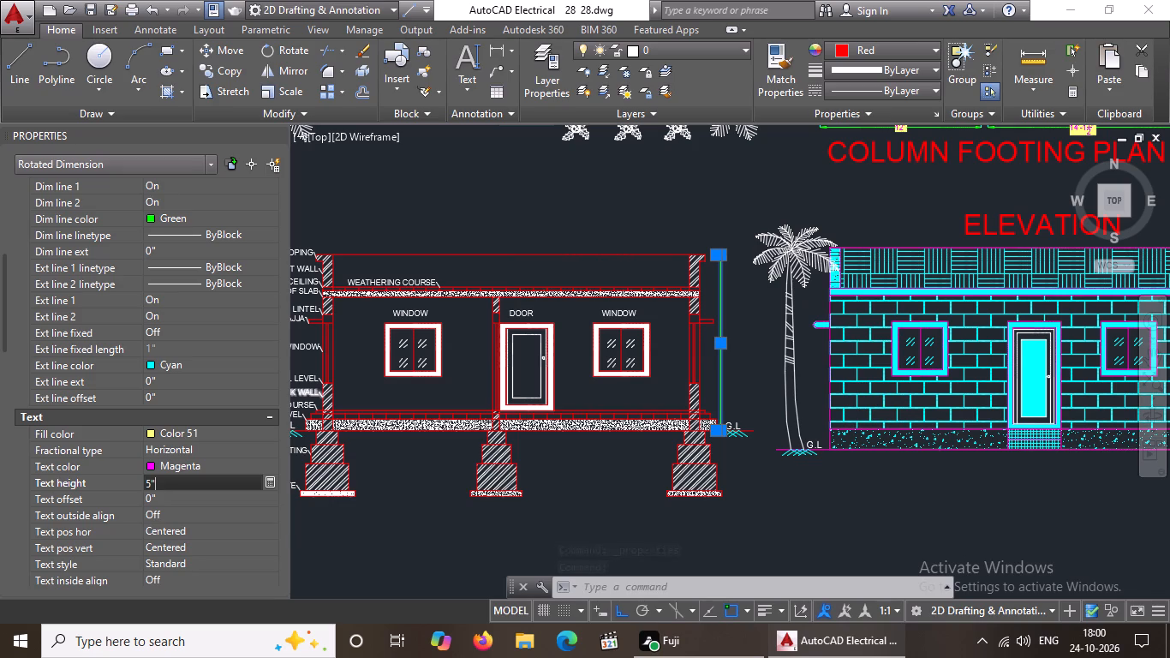
{"action": "key", "text": "Return"}
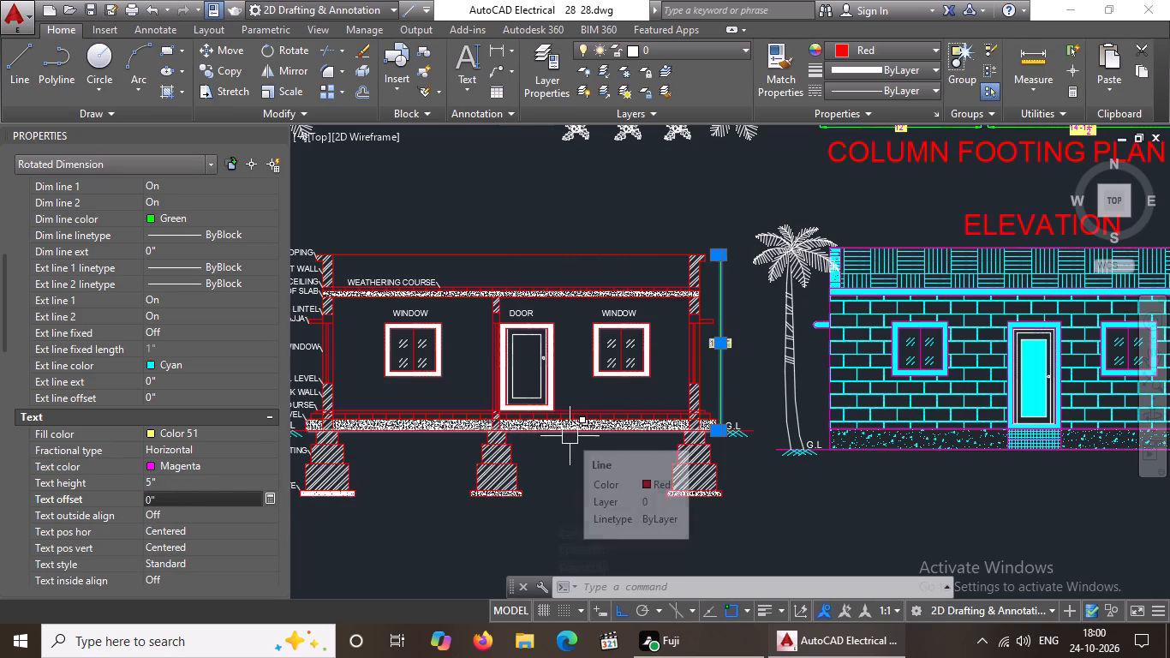
{"action": "scroll", "coordinate": [570, 436], "scroll_direction": "down", "scroll_amount": 1}
{"action": "scroll", "coordinate": [651, 402], "scroll_direction": "up", "scroll_amount": 1}
{"action": "scroll", "coordinate": [695, 468], "scroll_direction": "up", "scroll_amount": 1}
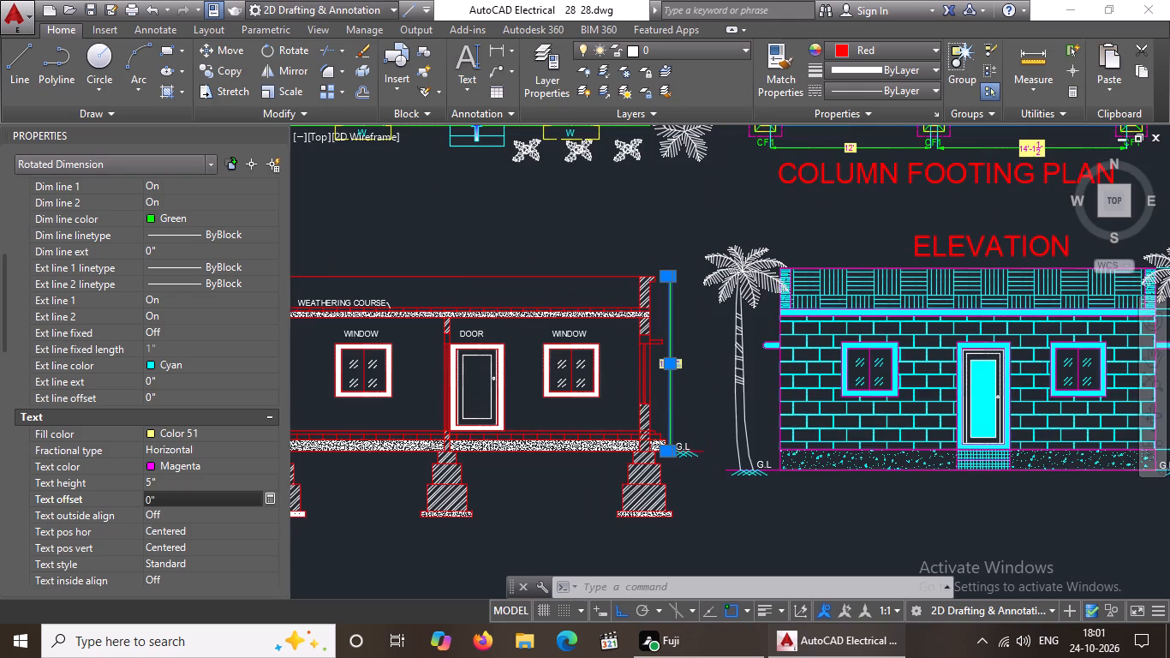
{"action": "scroll", "coordinate": [695, 468], "scroll_direction": "up", "scroll_amount": 1}
{"action": "key", "text": "Escape"}
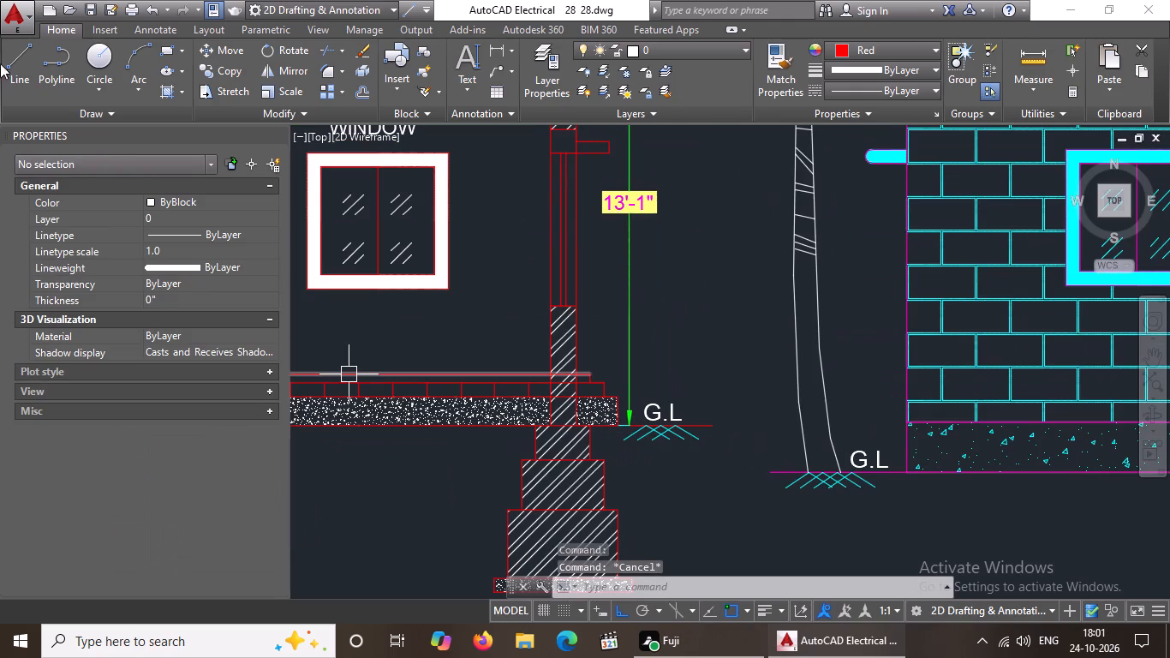
Close the Properties palette.
{"action": "left_click", "coordinate": [278, 129]}
{"action": "scroll", "coordinate": [580, 260], "scroll_direction": "down", "scroll_amount": 3}
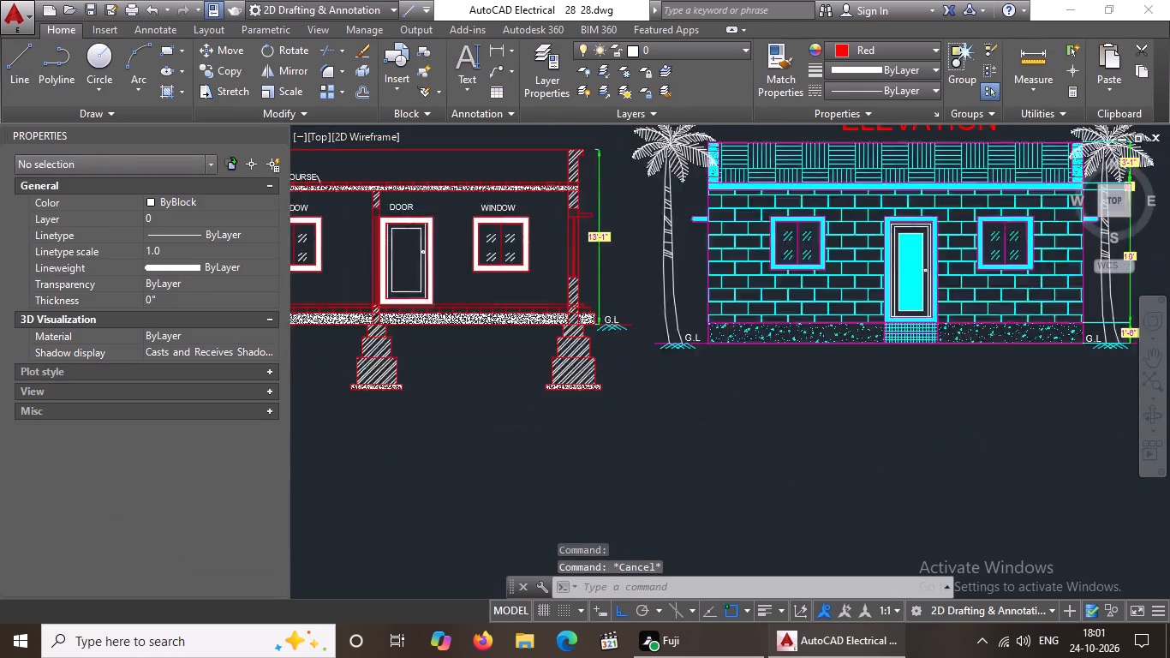
{"action": "left_click", "coordinate": [276, 136]}
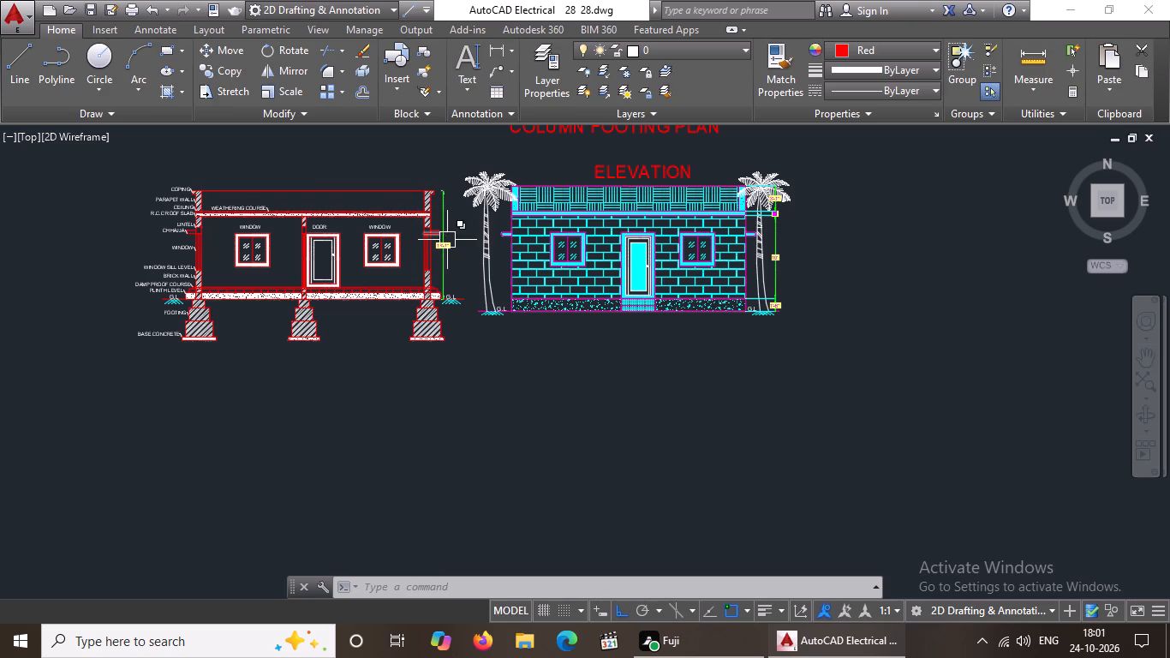
Add a vertical linear dimension for the thickness of the base concrete under the section's rightmost footing.
{"action": "middle_click_drag", "start_coordinate": [451, 240], "coordinate": [451, 312]}
{"action": "scroll", "coordinate": [447, 288], "scroll_direction": "up", "scroll_amount": 3}
{"action": "key", "text": "Escape"}
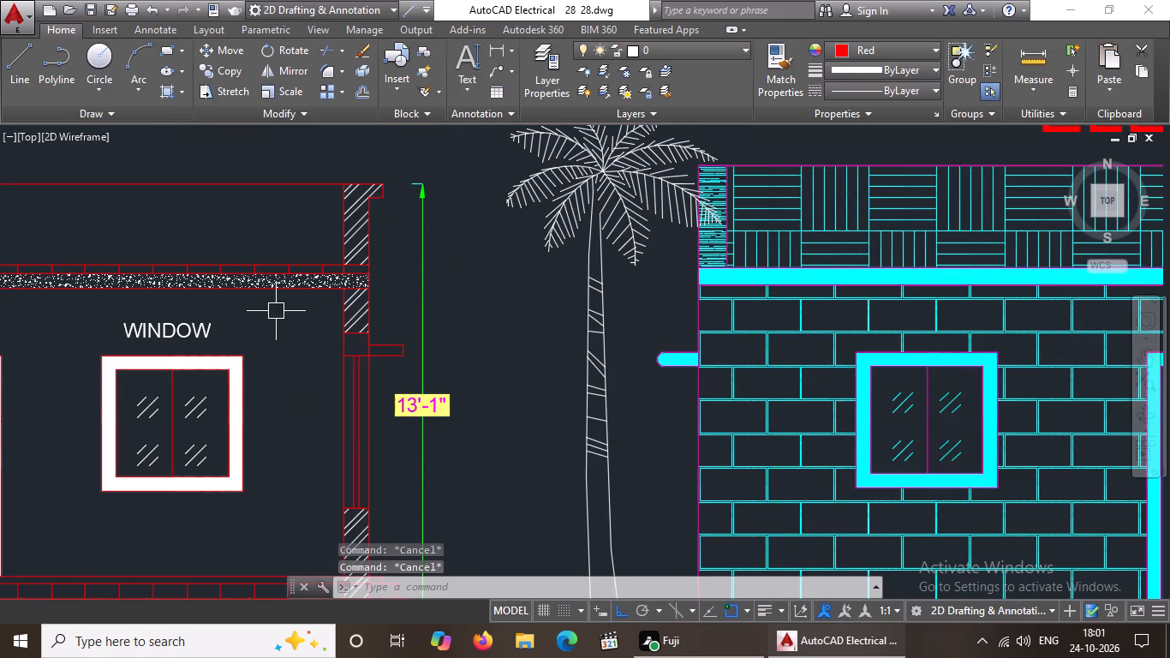
{"action": "scroll", "coordinate": [463, 246], "scroll_direction": "down", "scroll_amount": 1}
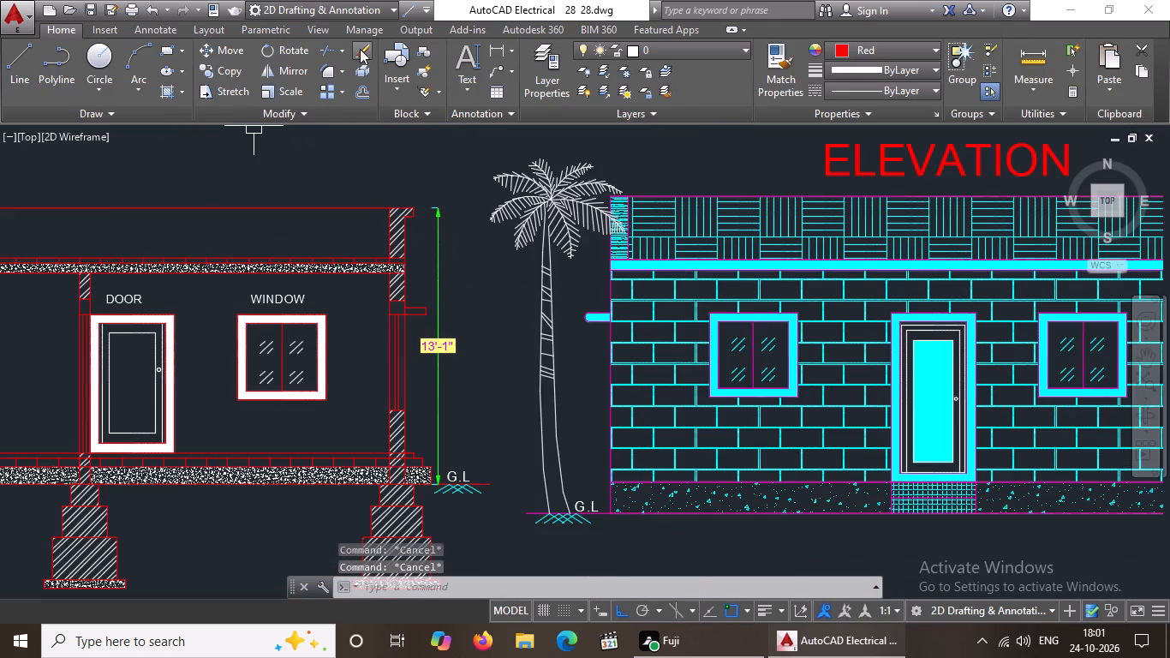
{"action": "left_click", "coordinate": [500, 50]}
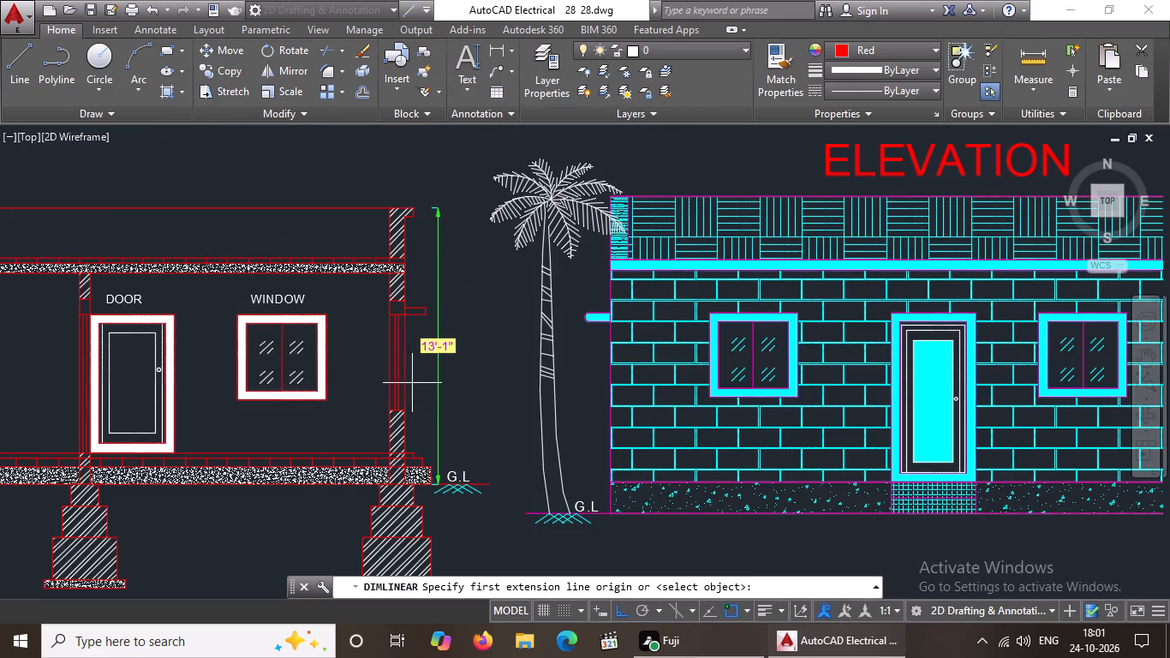
{"action": "scroll", "coordinate": [430, 491], "scroll_direction": "down", "scroll_amount": 2}
{"action": "scroll", "coordinate": [441, 546], "scroll_direction": "up", "scroll_amount": 3}
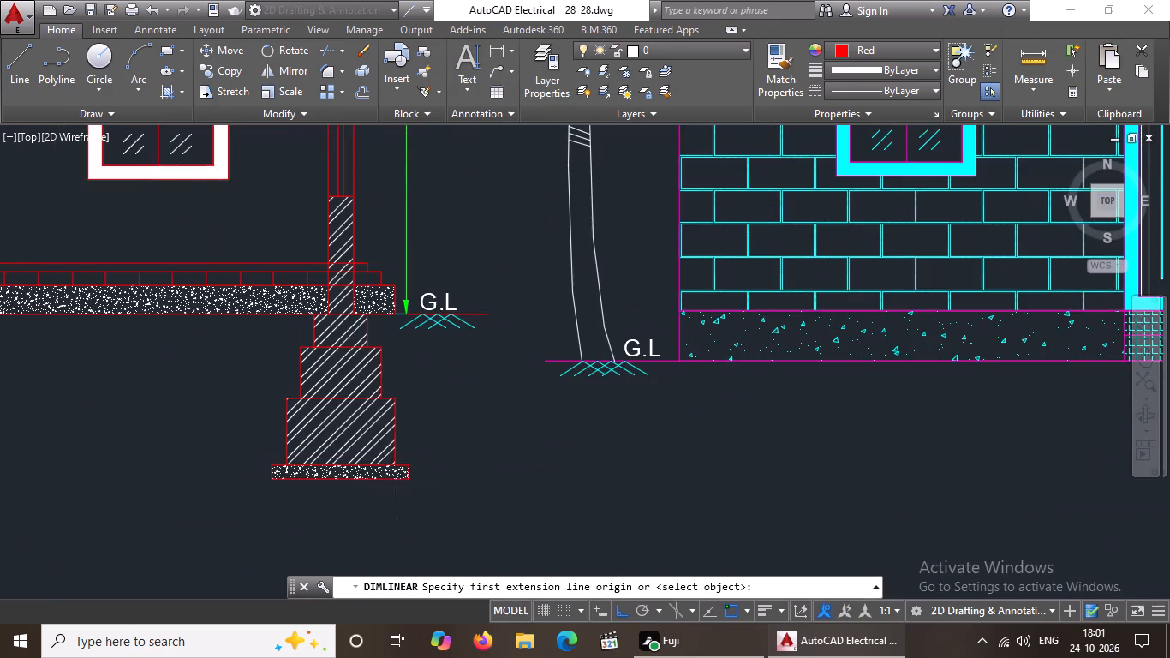
{"action": "scroll", "coordinate": [408, 486], "scroll_direction": "up", "scroll_amount": 2}
{"action": "left_click", "coordinate": [406, 474]}
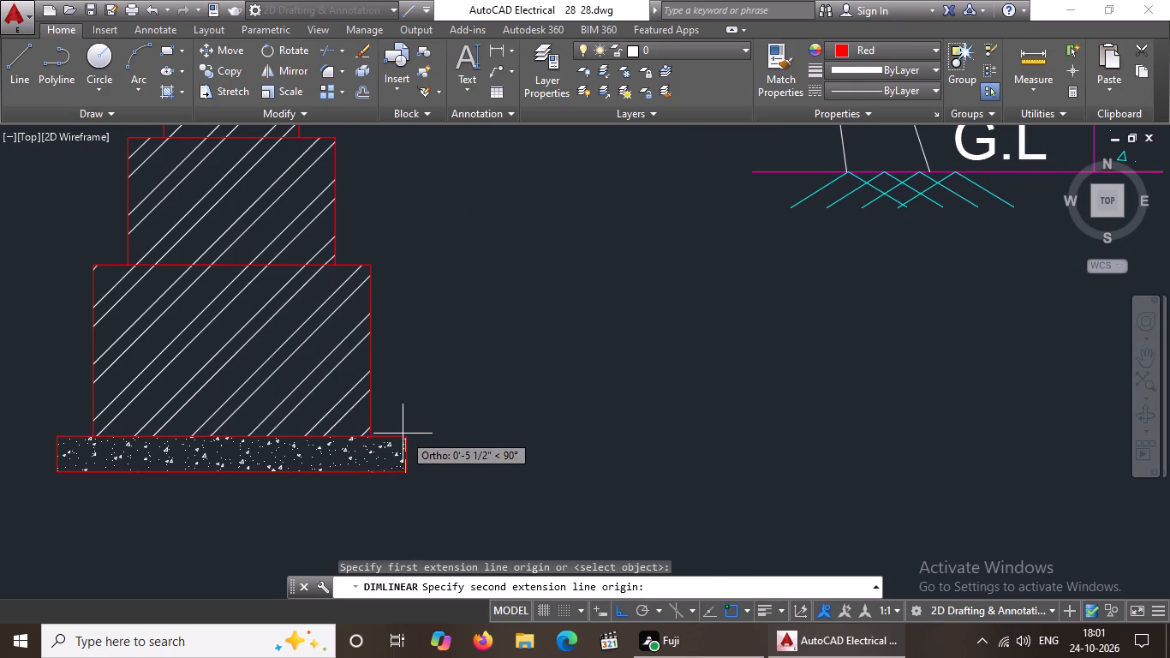
{"action": "left_click", "coordinate": [409, 434]}
{"action": "scroll", "coordinate": [431, 434], "scroll_direction": "down", "scroll_amount": 2}
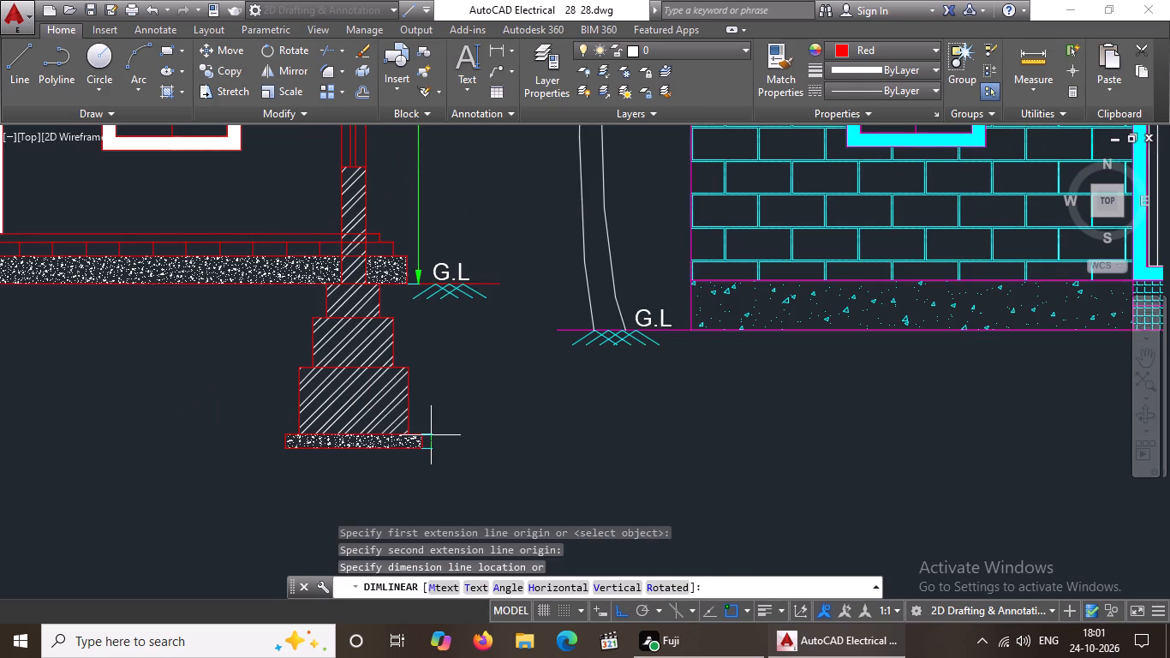
{"action": "left_click", "coordinate": [460, 440]}
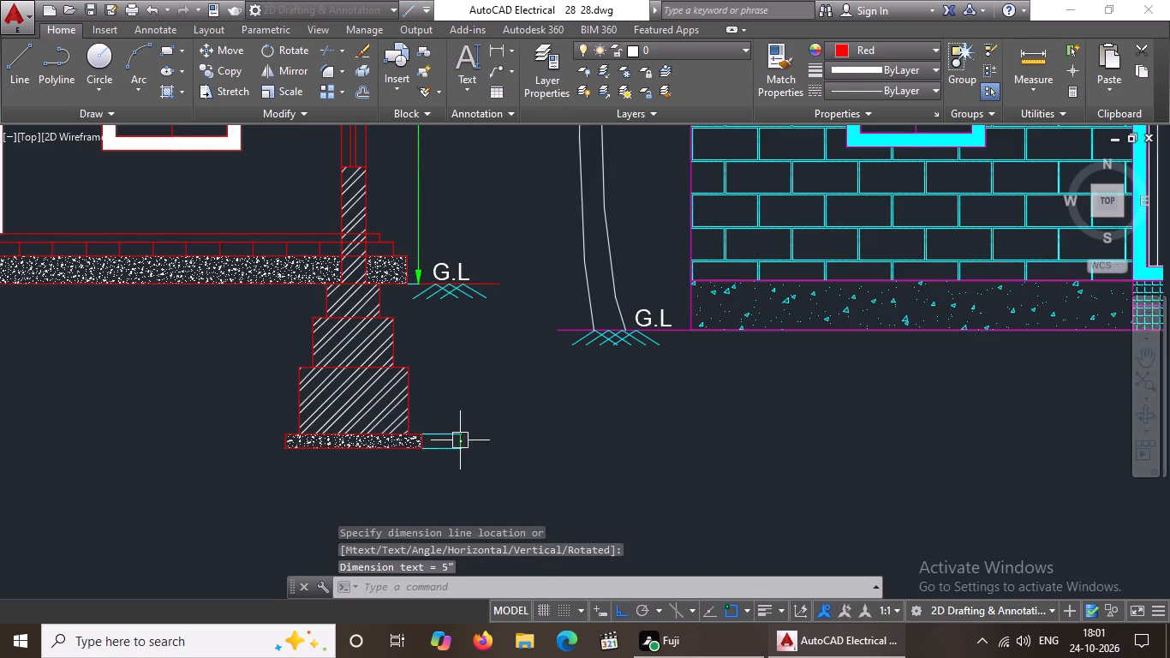
{"action": "key", "text": "Escape"}
Add a vertical linear dimension for the height of the rightmost footing's lowest brick step, in line with the base concrete dimension.
{"action": "left_click", "coordinate": [491, 52]}
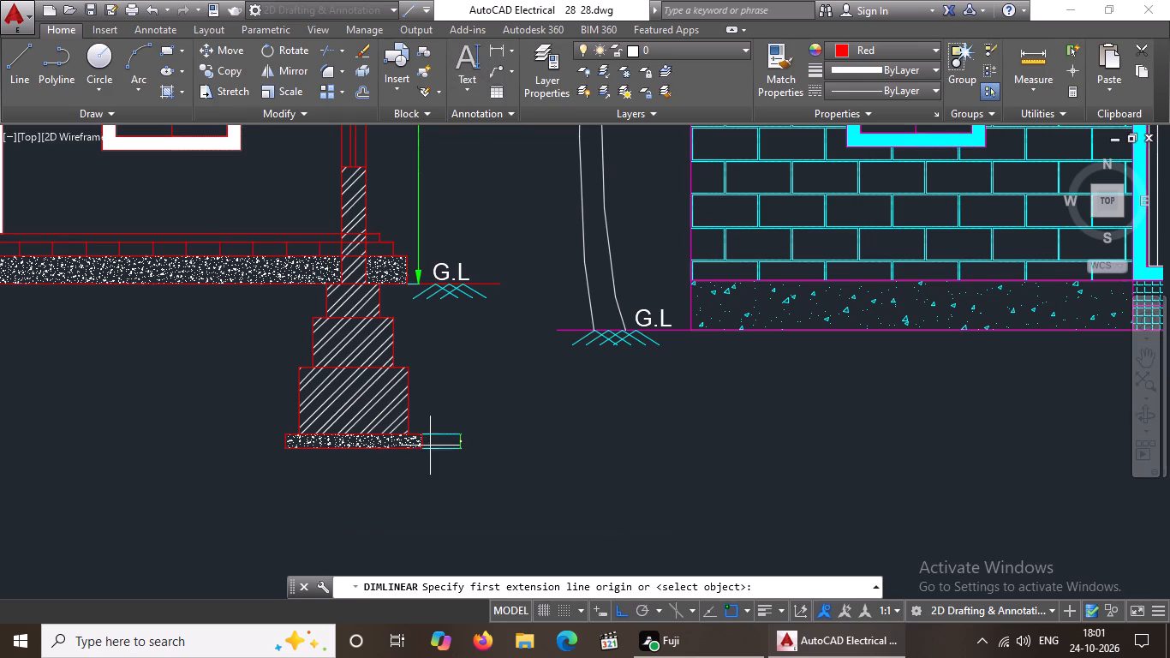
{"action": "scroll", "coordinate": [419, 438], "scroll_direction": "up", "scroll_amount": 2}
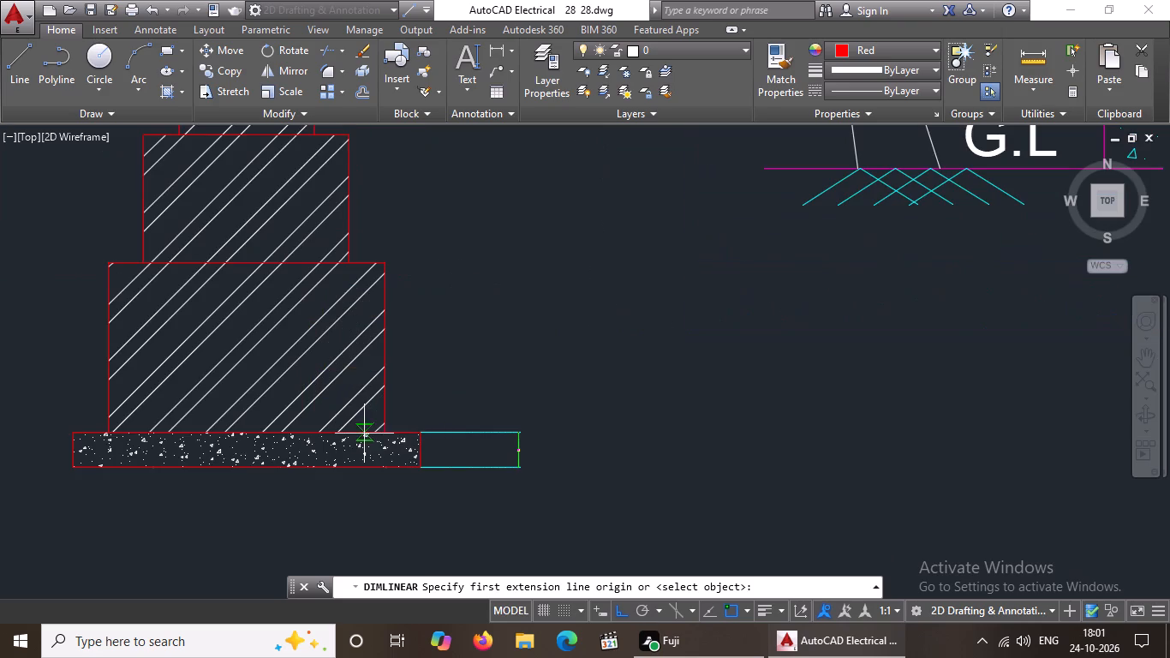
{"action": "left_click", "coordinate": [385, 431]}
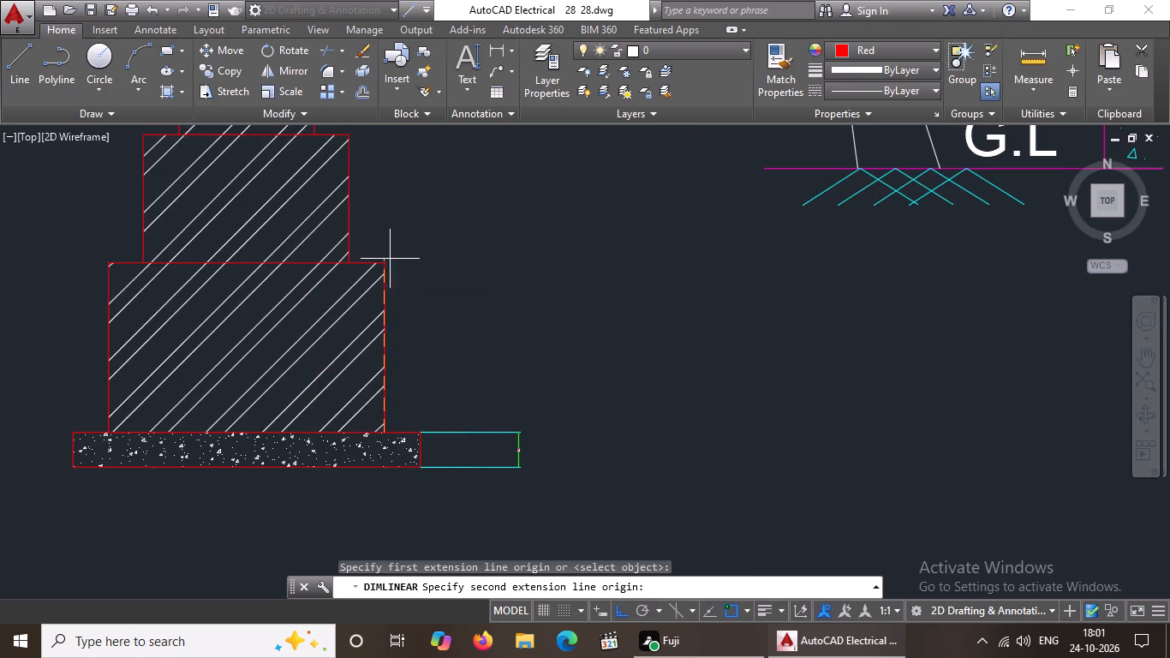
{"action": "left_click", "coordinate": [384, 262]}
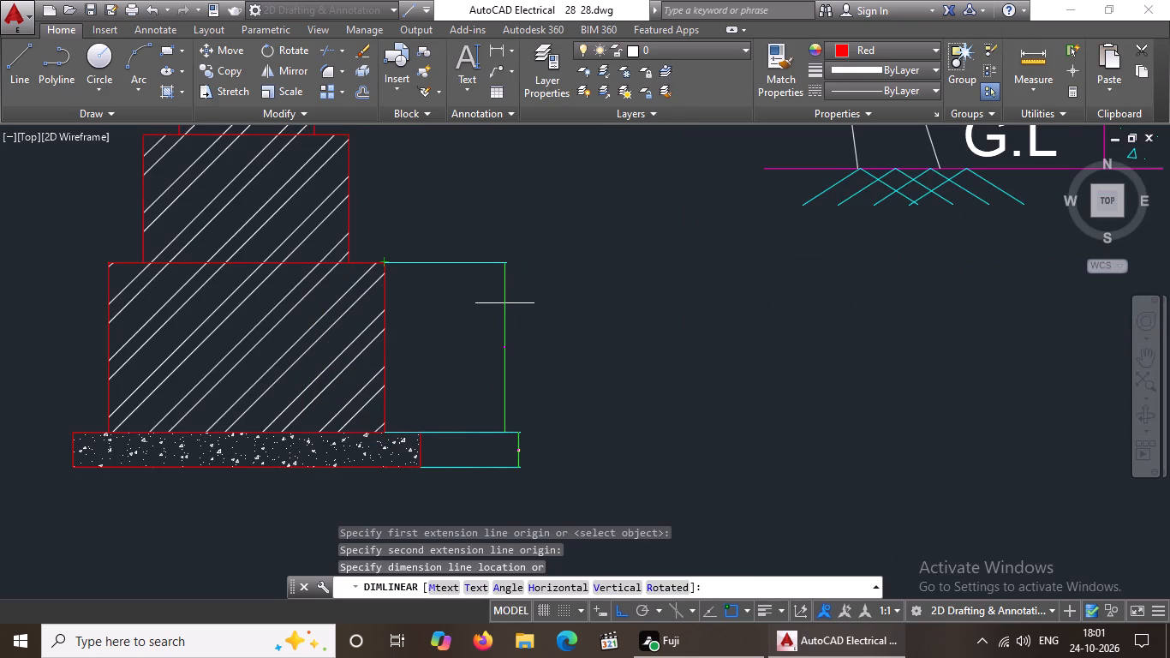
{"action": "scroll", "coordinate": [504, 303], "scroll_direction": "up", "scroll_amount": 2}
{"action": "scroll", "coordinate": [510, 300], "scroll_direction": "down", "scroll_amount": 2}
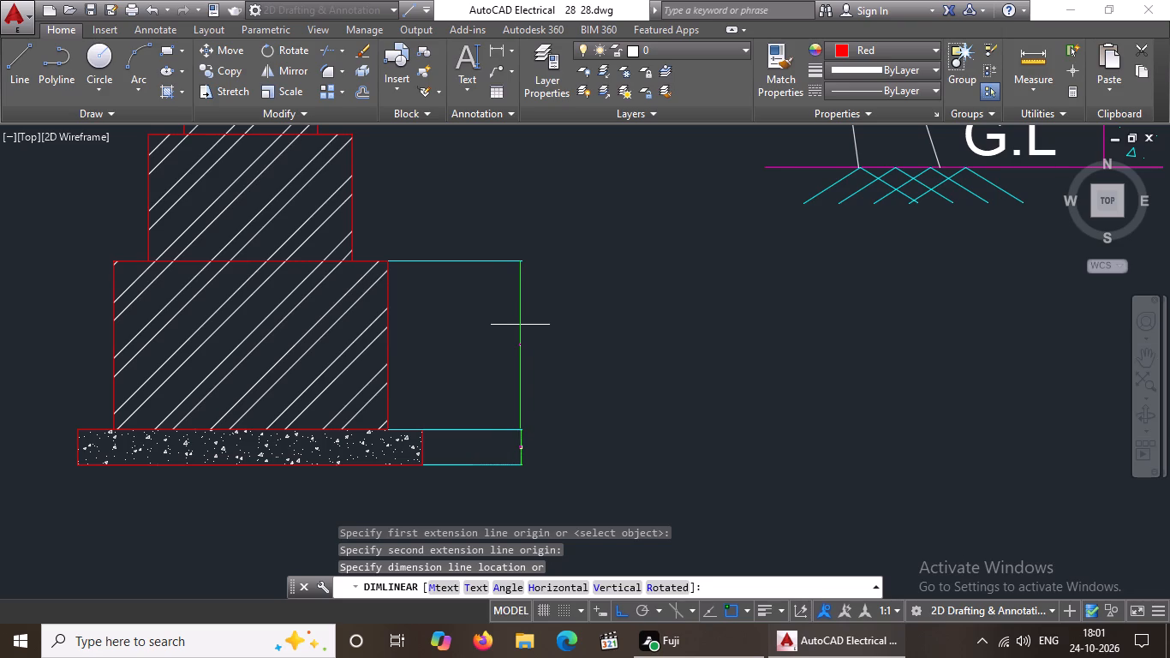
{"action": "left_click", "coordinate": [520, 325]}
Add a vertical linear dimension for the height of the rightmost footing's middle step, in line with the dimensions below it.
{"action": "scroll", "coordinate": [522, 316], "scroll_direction": "down", "scroll_amount": 4}
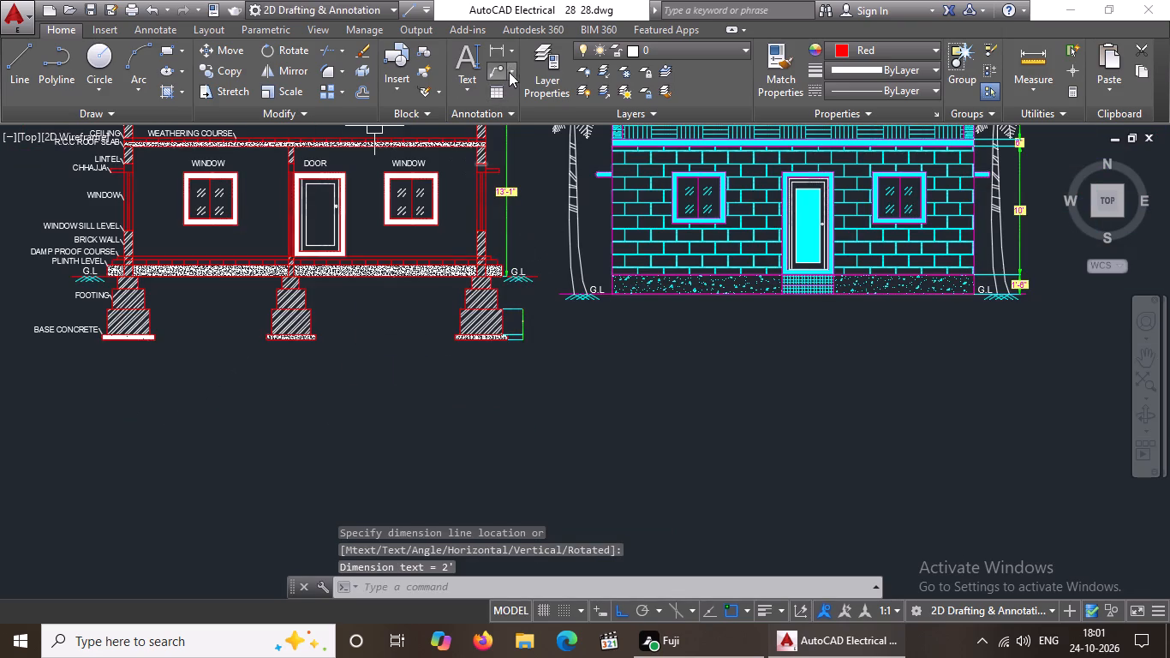
{"action": "left_click", "coordinate": [495, 49]}
{"action": "scroll", "coordinate": [503, 242], "scroll_direction": "up", "scroll_amount": 3}
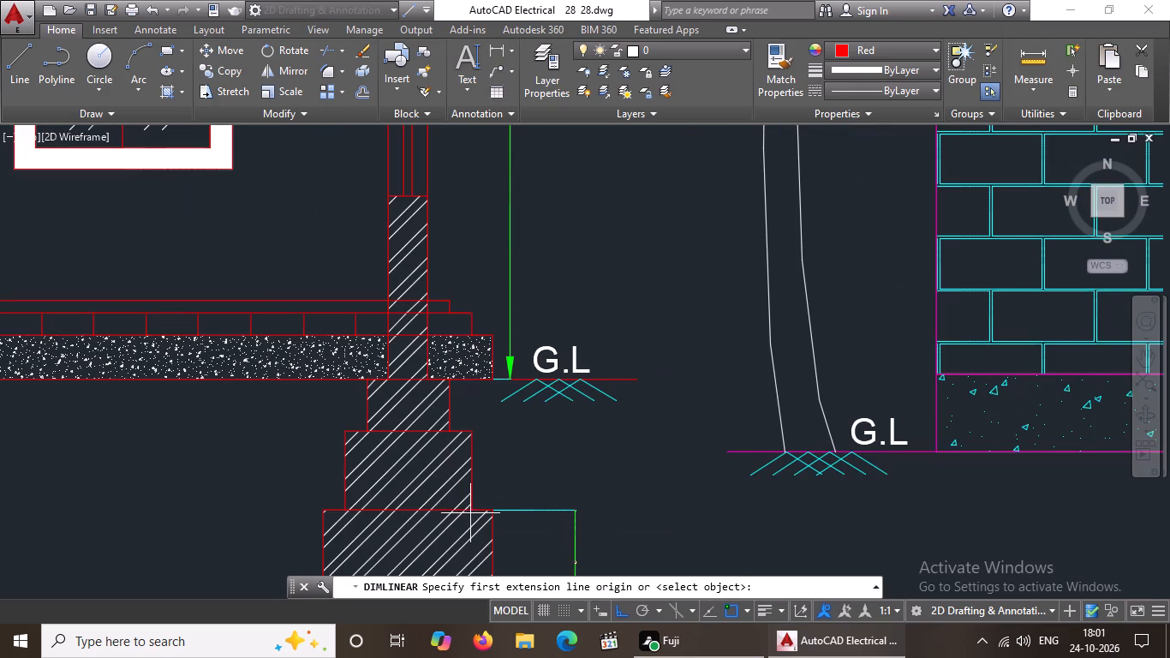
{"action": "left_click", "coordinate": [471, 510]}
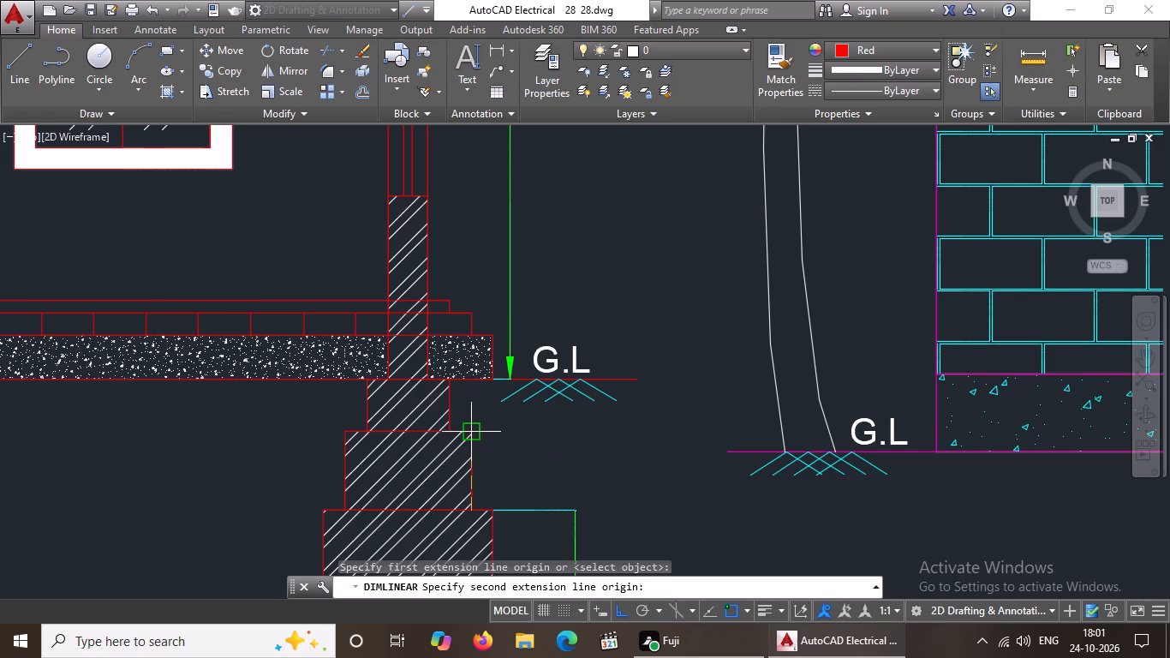
{"action": "left_click_drag", "start_coordinate": [470, 436], "coordinate": [481, 436]}
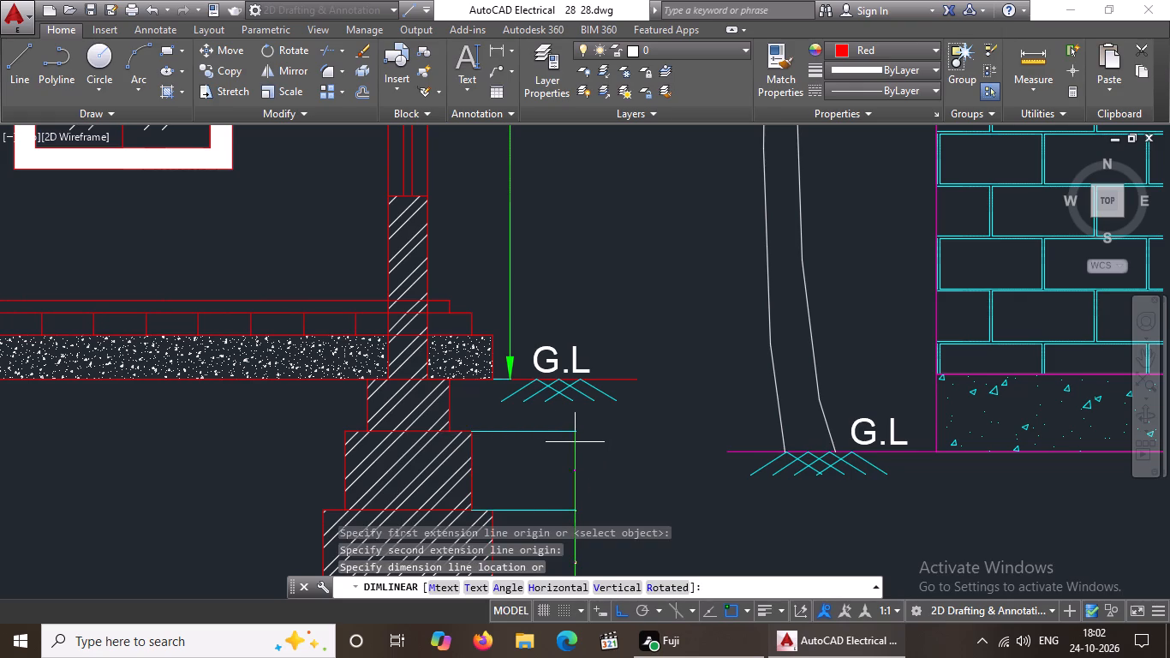
{"action": "left_click", "coordinate": [575, 440]}
{"action": "scroll", "coordinate": [581, 431], "scroll_direction": "down", "scroll_amount": 4}
{"action": "key", "text": "Escape"}
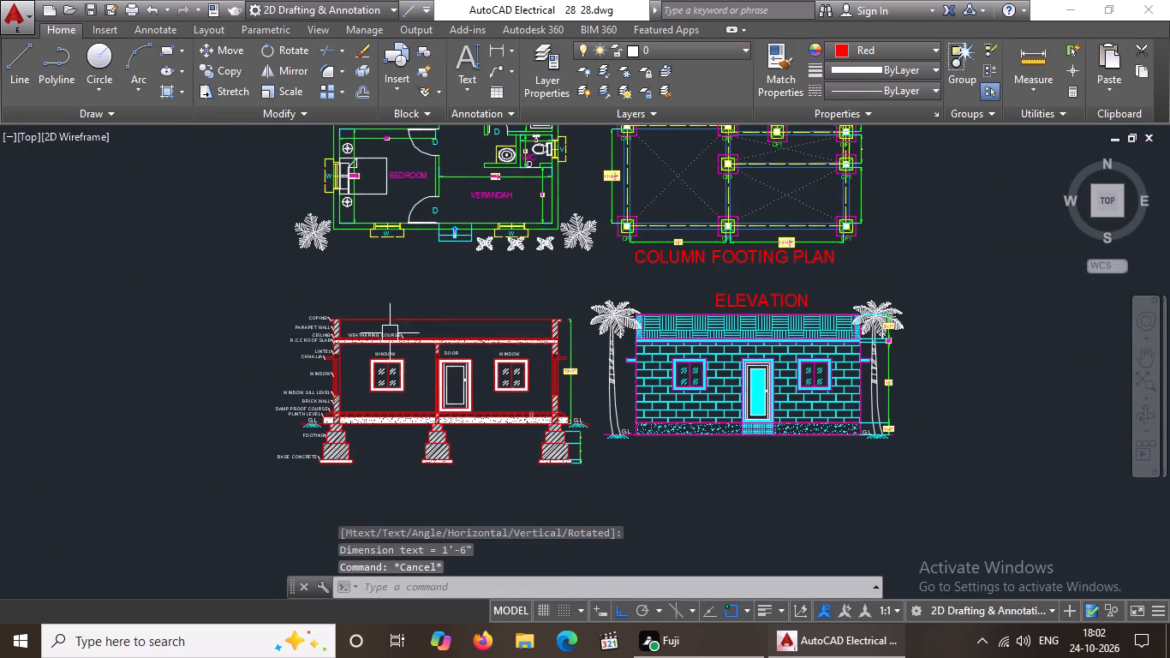
Add a vertical linear dimension from the top of the rightmost footing's middle step to the ground line, in line with the lower dimensions.
{"action": "left_click", "coordinate": [502, 47]}
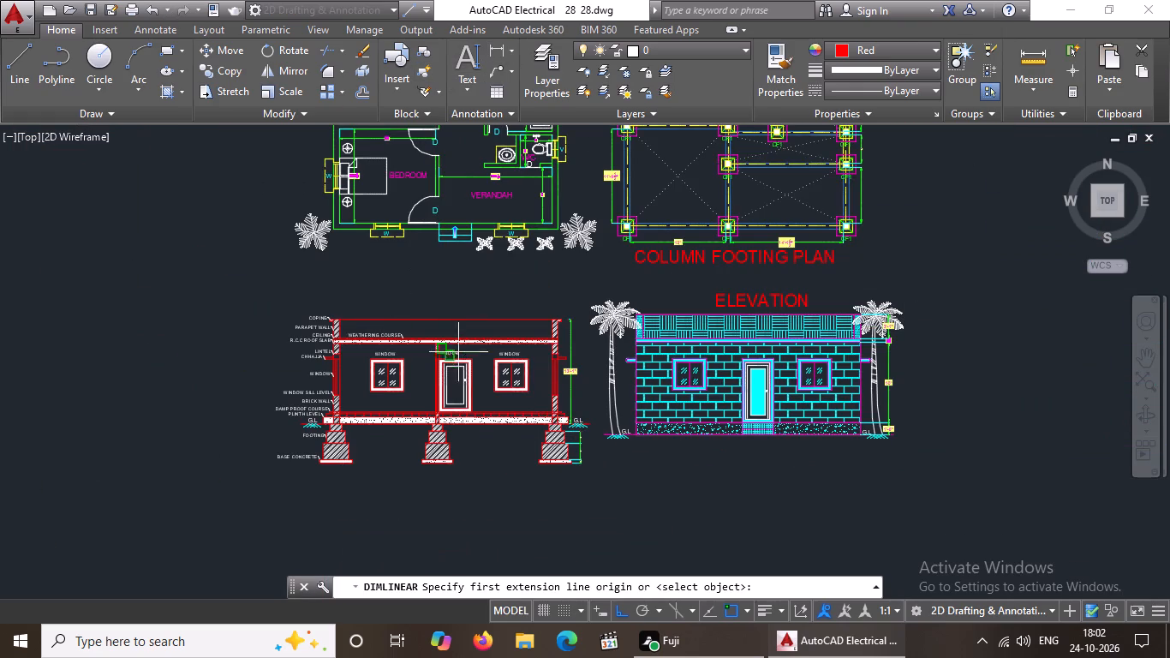
{"action": "scroll", "coordinate": [476, 420], "scroll_direction": "up", "scroll_amount": 3}
{"action": "scroll", "coordinate": [772, 406], "scroll_direction": "down", "scroll_amount": 2}
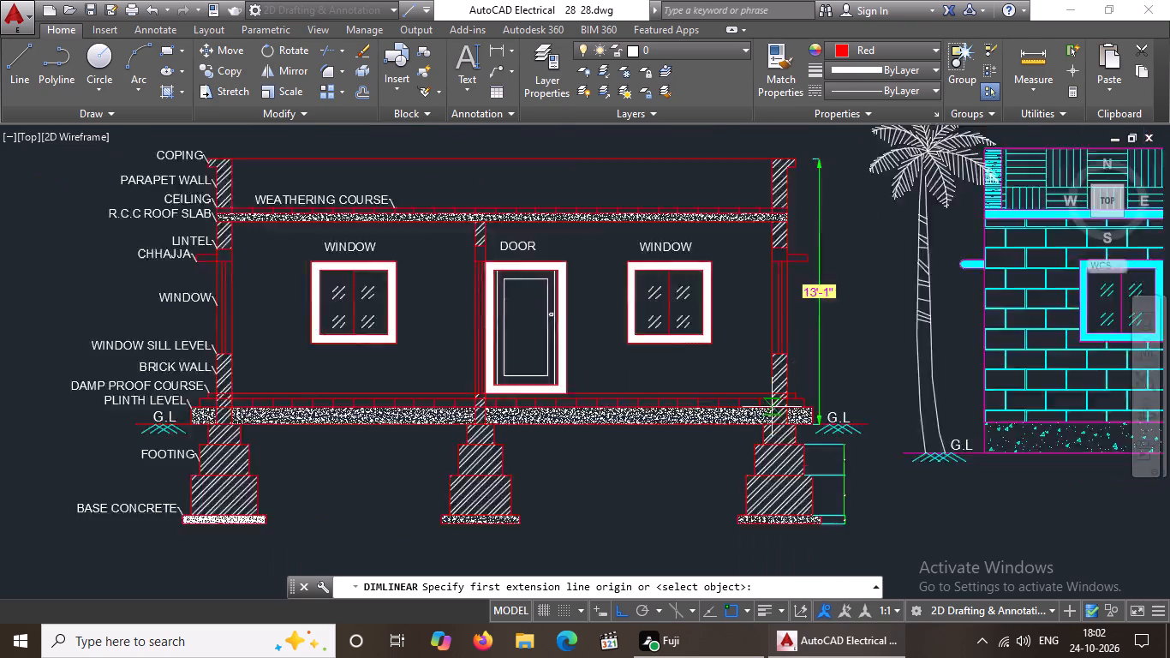
{"action": "scroll", "coordinate": [772, 407], "scroll_direction": "down", "scroll_amount": 1}
{"action": "scroll", "coordinate": [857, 447], "scroll_direction": "up", "scroll_amount": 3}
{"action": "scroll", "coordinate": [588, 342], "scroll_direction": "up", "scroll_amount": 3}
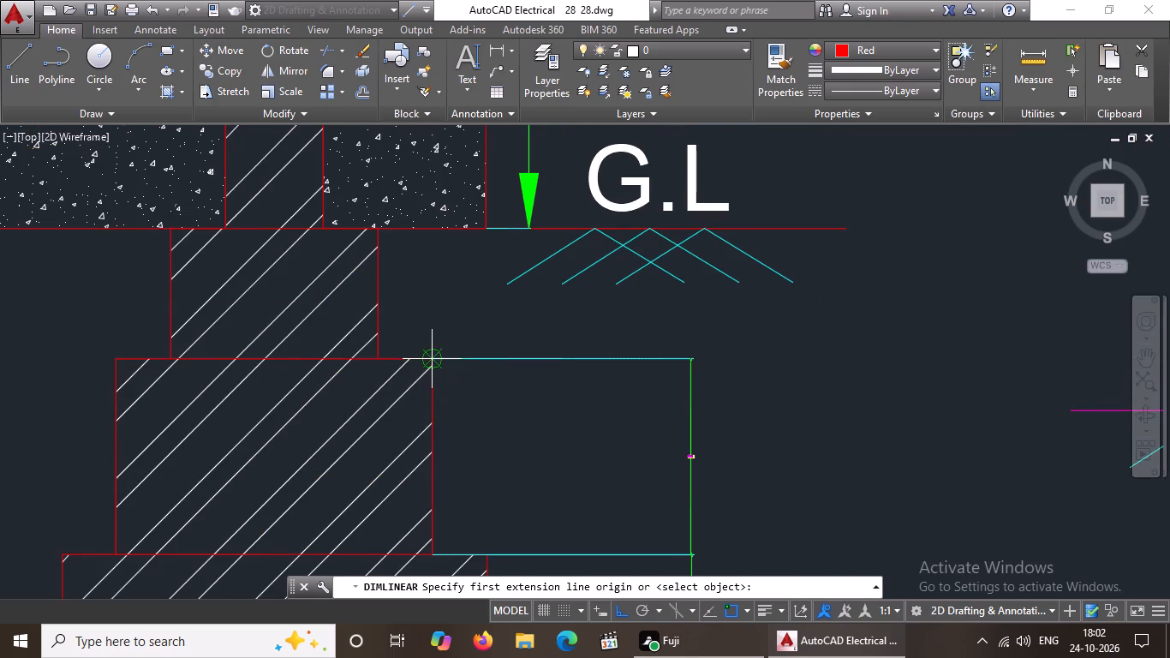
{"action": "left_click", "coordinate": [430, 361]}
{"action": "left_click_drag", "start_coordinate": [431, 228], "coordinate": [433, 228]}
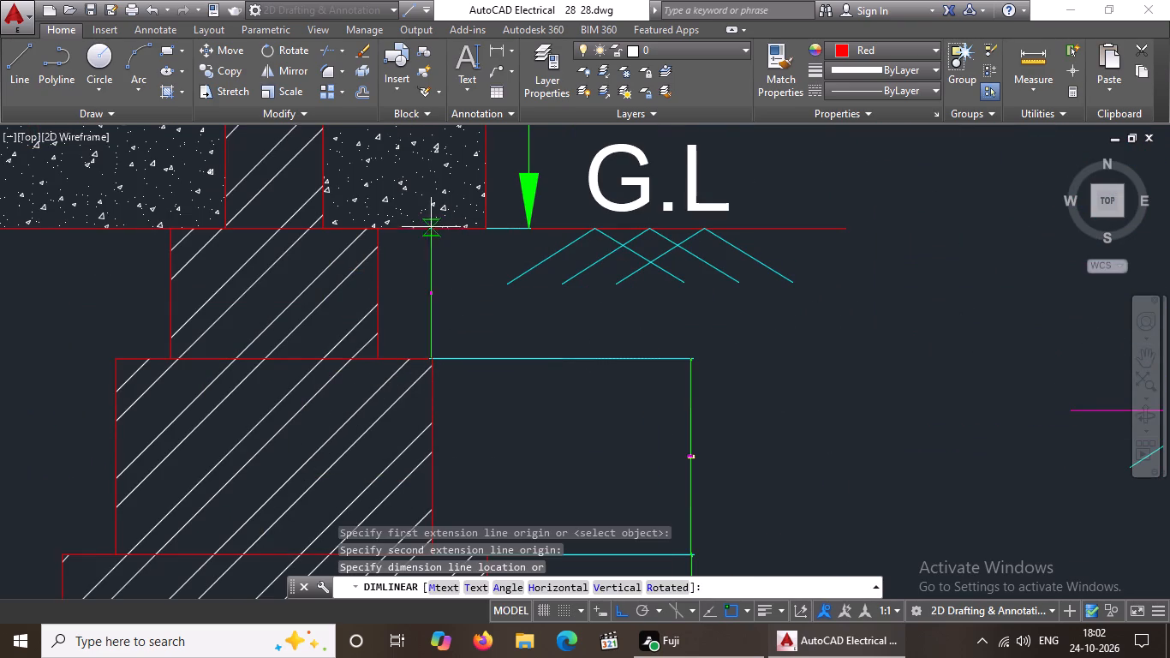
{"action": "left_click_drag", "start_coordinate": [433, 228], "coordinate": [443, 231]}
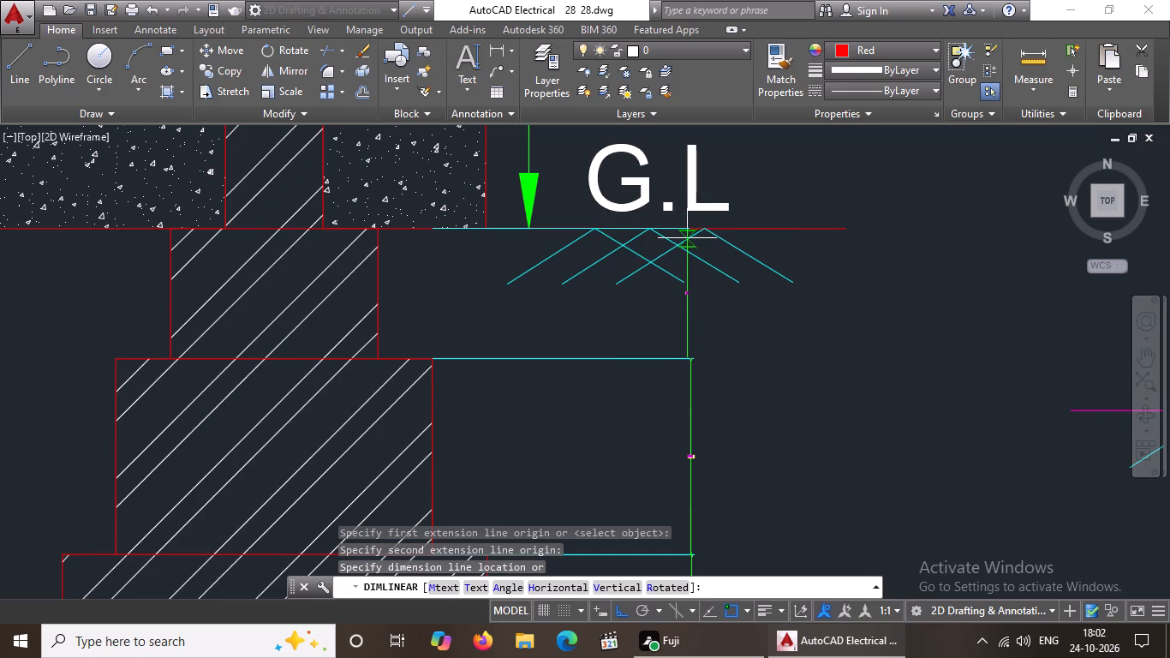
{"action": "left_click", "coordinate": [689, 238]}
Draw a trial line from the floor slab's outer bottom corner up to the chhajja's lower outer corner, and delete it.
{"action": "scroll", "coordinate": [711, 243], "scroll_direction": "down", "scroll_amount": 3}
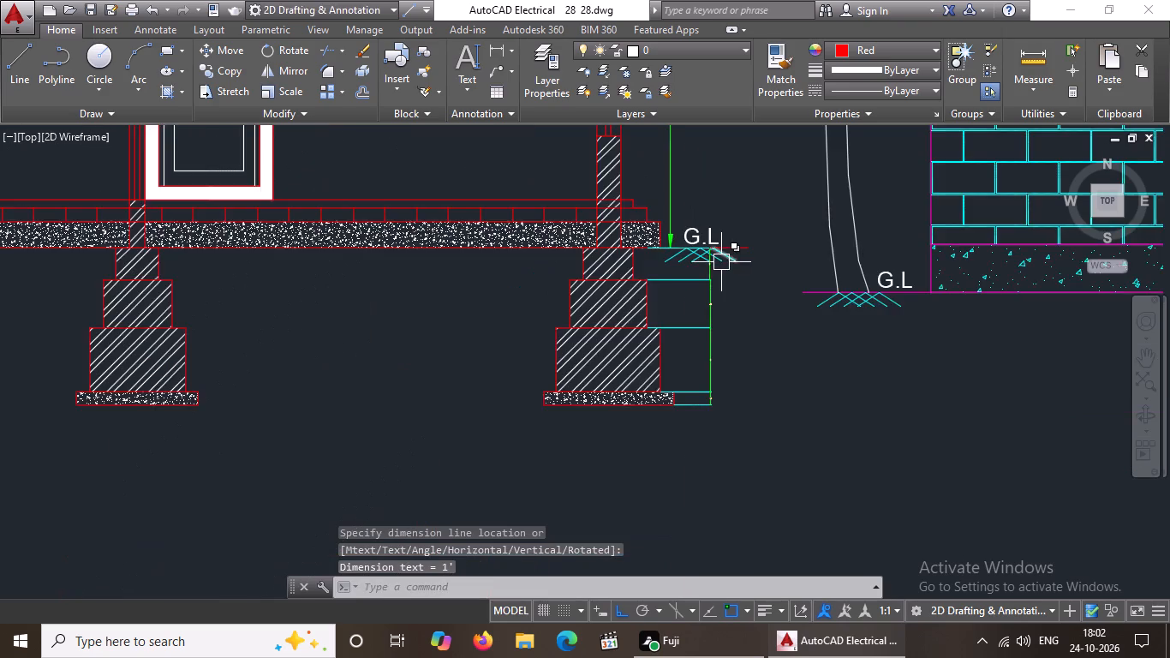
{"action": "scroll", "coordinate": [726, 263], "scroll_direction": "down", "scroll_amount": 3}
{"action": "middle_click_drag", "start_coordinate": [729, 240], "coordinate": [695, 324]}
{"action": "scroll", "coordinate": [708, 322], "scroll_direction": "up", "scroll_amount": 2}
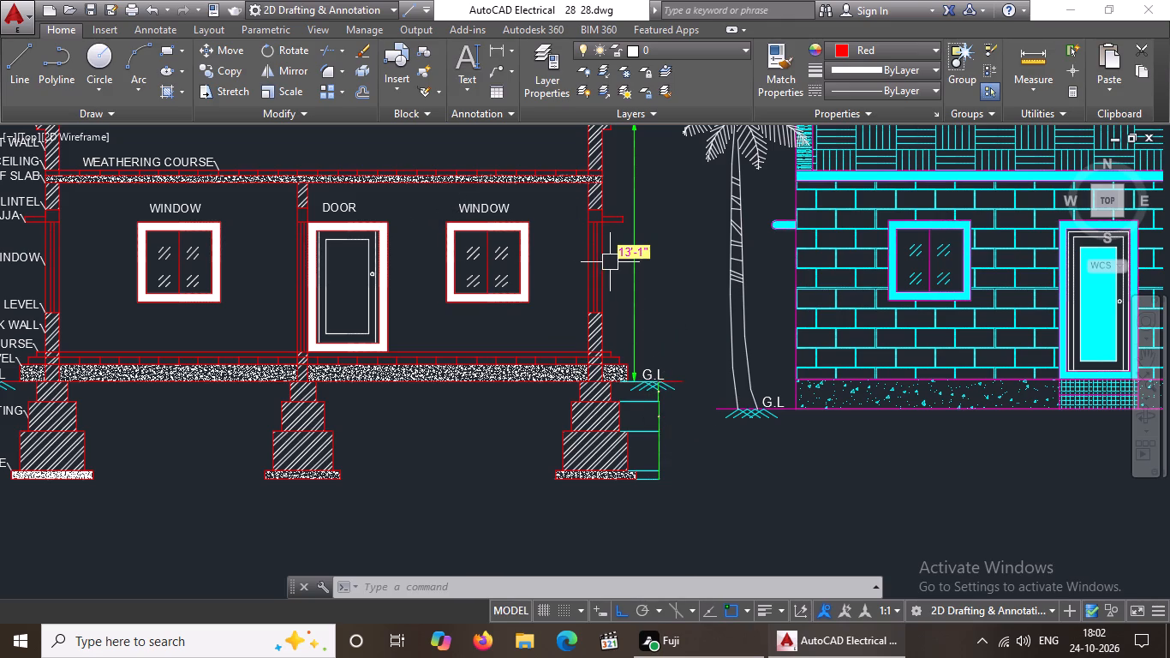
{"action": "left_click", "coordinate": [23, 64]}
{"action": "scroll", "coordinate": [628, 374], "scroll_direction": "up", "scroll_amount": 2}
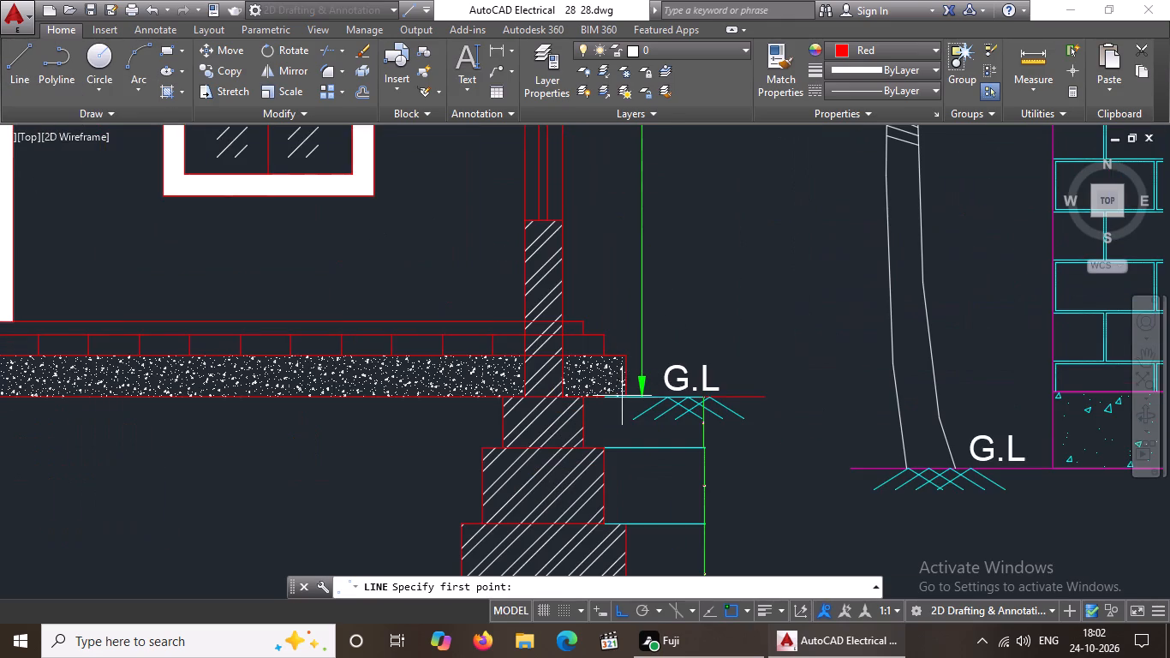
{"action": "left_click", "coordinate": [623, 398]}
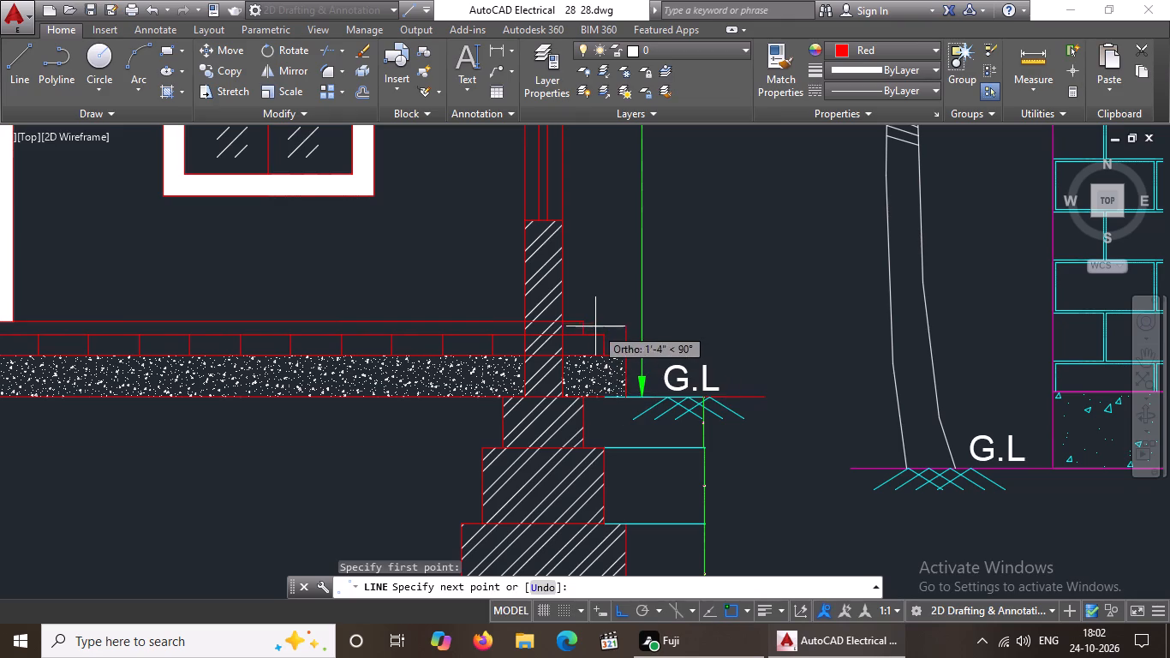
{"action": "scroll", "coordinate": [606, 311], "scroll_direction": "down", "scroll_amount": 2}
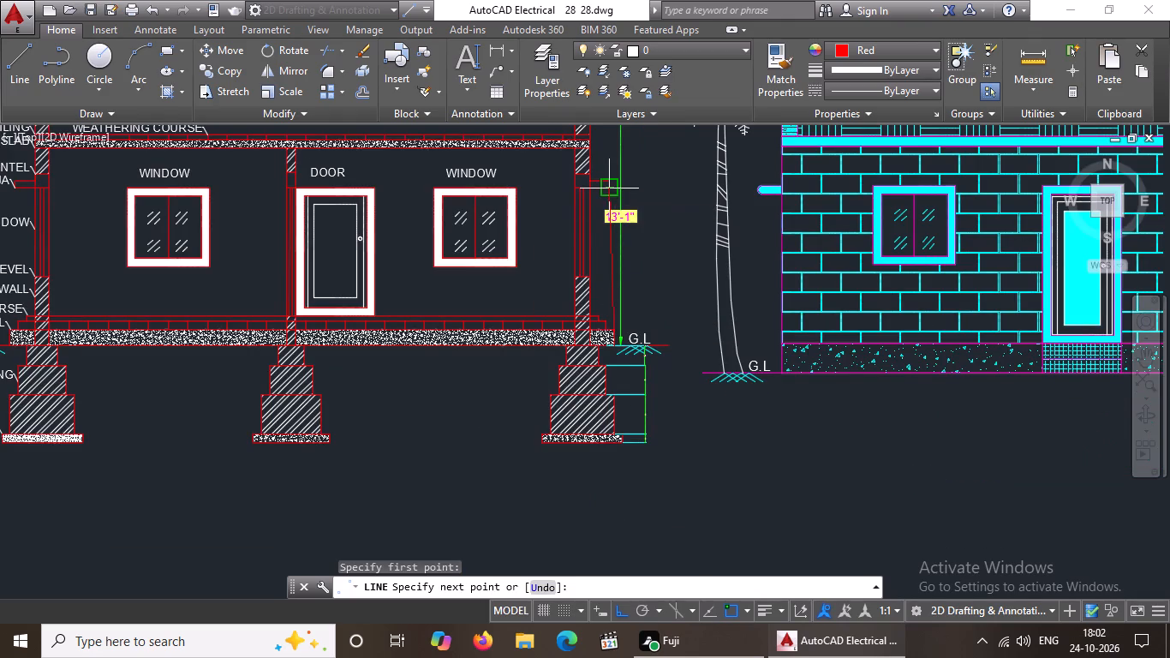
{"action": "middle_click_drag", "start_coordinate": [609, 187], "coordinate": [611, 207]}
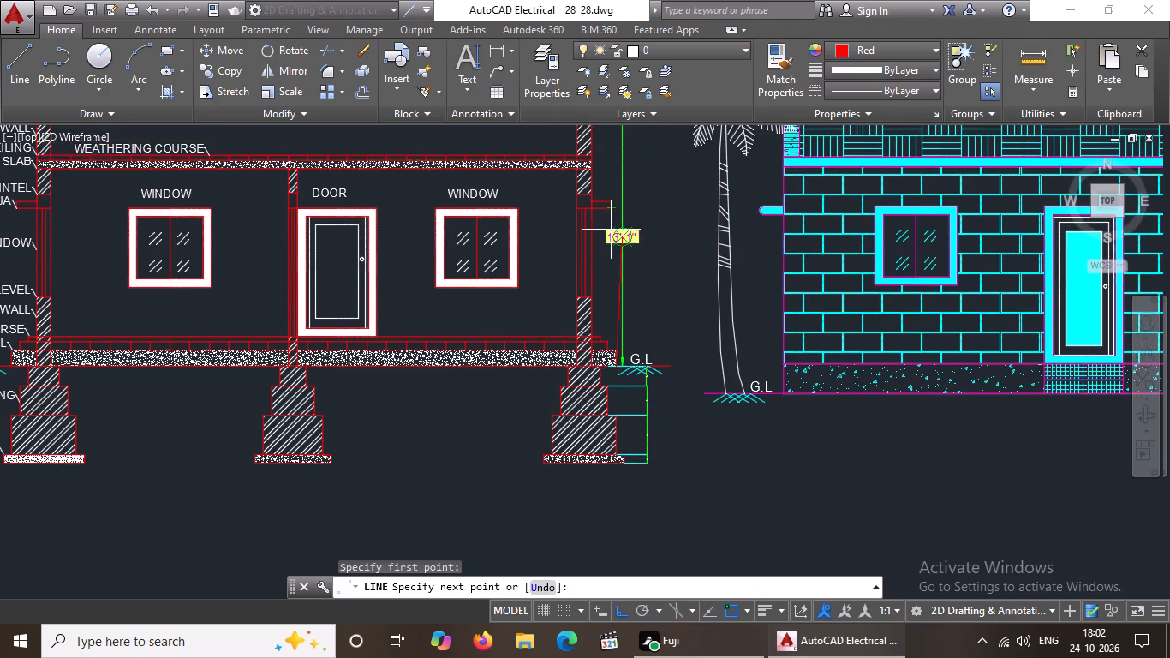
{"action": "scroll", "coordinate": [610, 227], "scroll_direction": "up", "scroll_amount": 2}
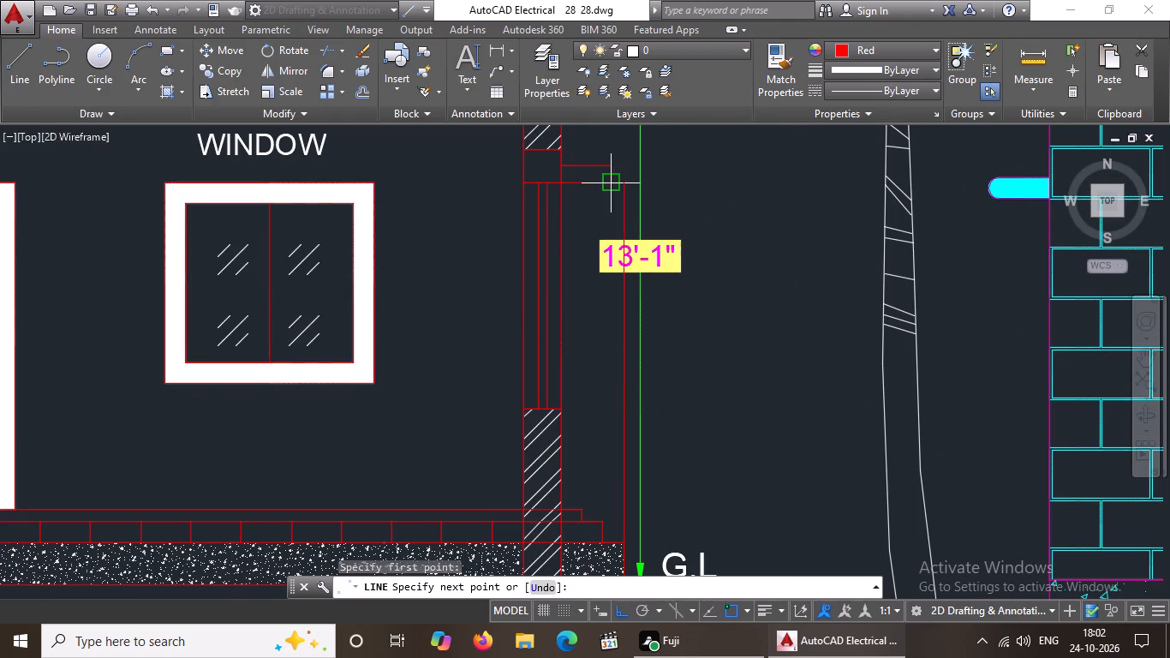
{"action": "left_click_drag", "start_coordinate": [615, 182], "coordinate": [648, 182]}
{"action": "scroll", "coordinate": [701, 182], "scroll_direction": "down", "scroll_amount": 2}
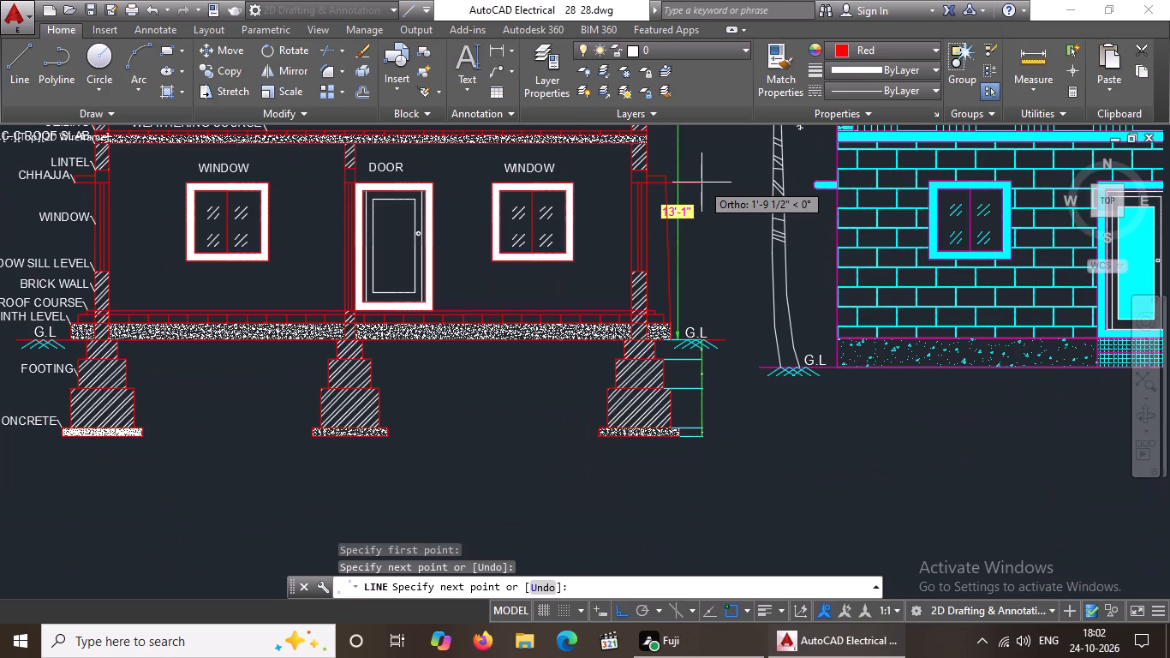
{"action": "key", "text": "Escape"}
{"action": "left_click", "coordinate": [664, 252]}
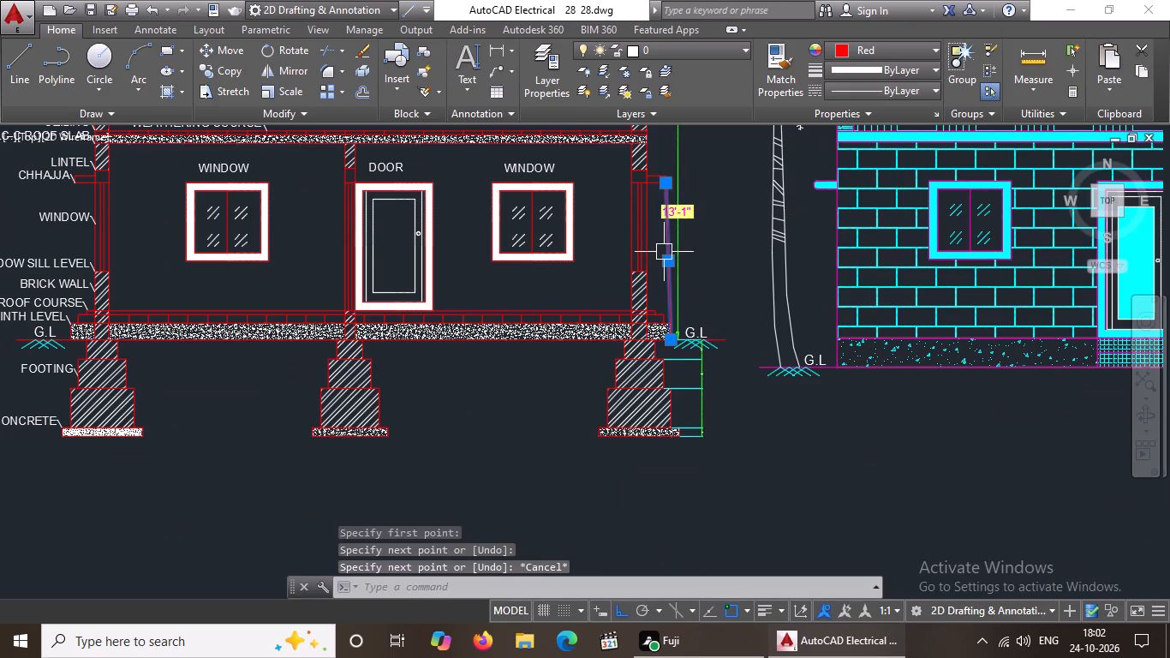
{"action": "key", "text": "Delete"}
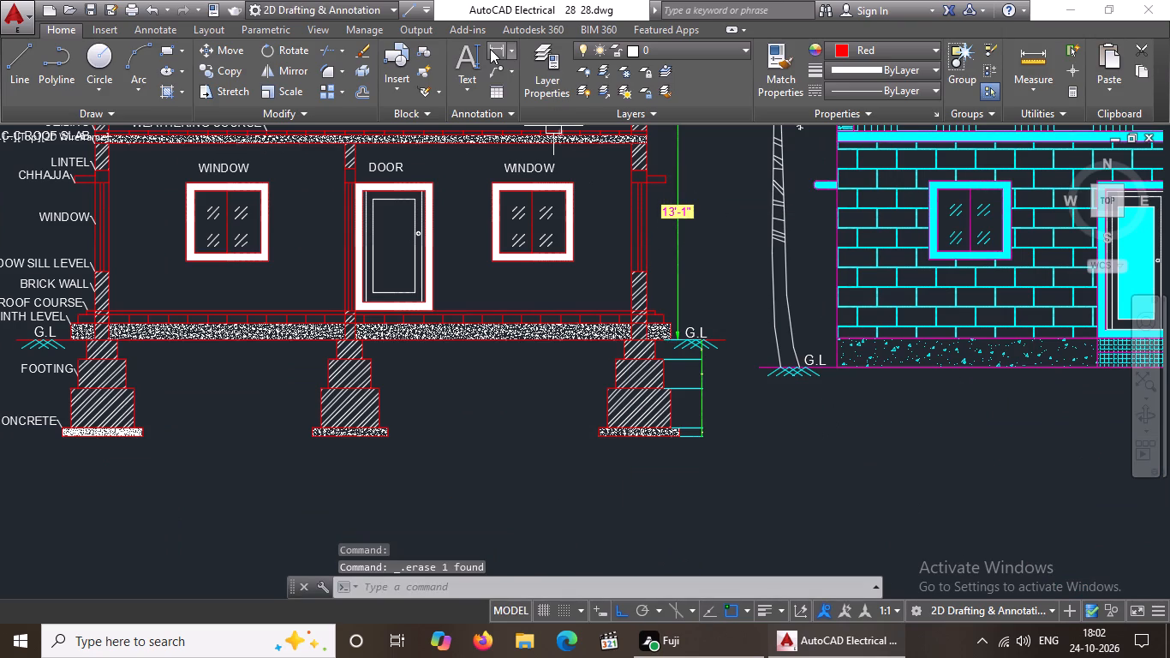
Add a vertical linear dimension from the underside of the section's right-hand chhajja to the ground line, in line with the footing dimensions.
{"action": "left_click", "coordinate": [490, 49]}
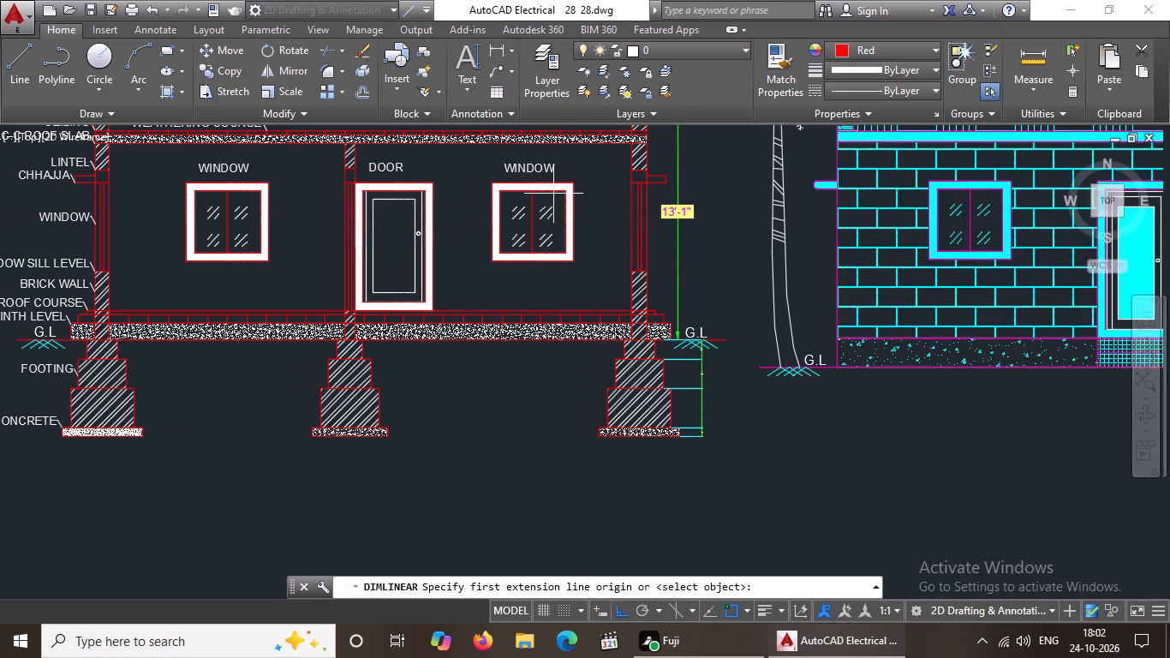
{"action": "scroll", "coordinate": [553, 194], "scroll_direction": "down", "scroll_amount": 2}
{"action": "scroll", "coordinate": [603, 181], "scroll_direction": "up", "scroll_amount": 3}
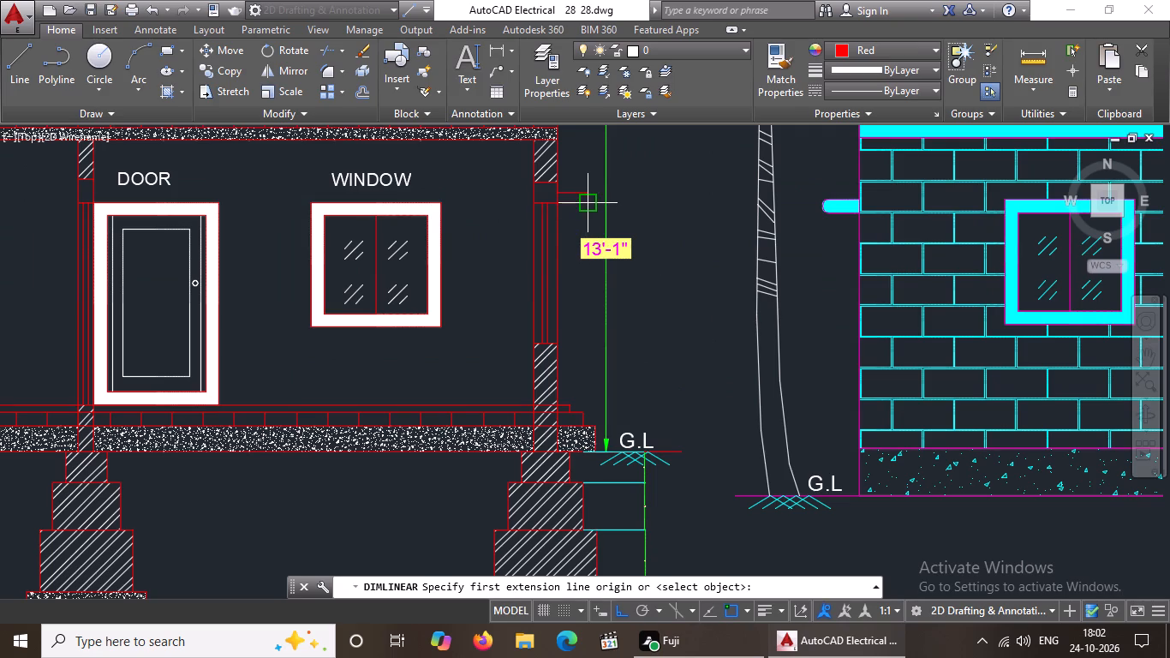
{"action": "left_click_drag", "start_coordinate": [588, 203], "coordinate": [589, 211]}
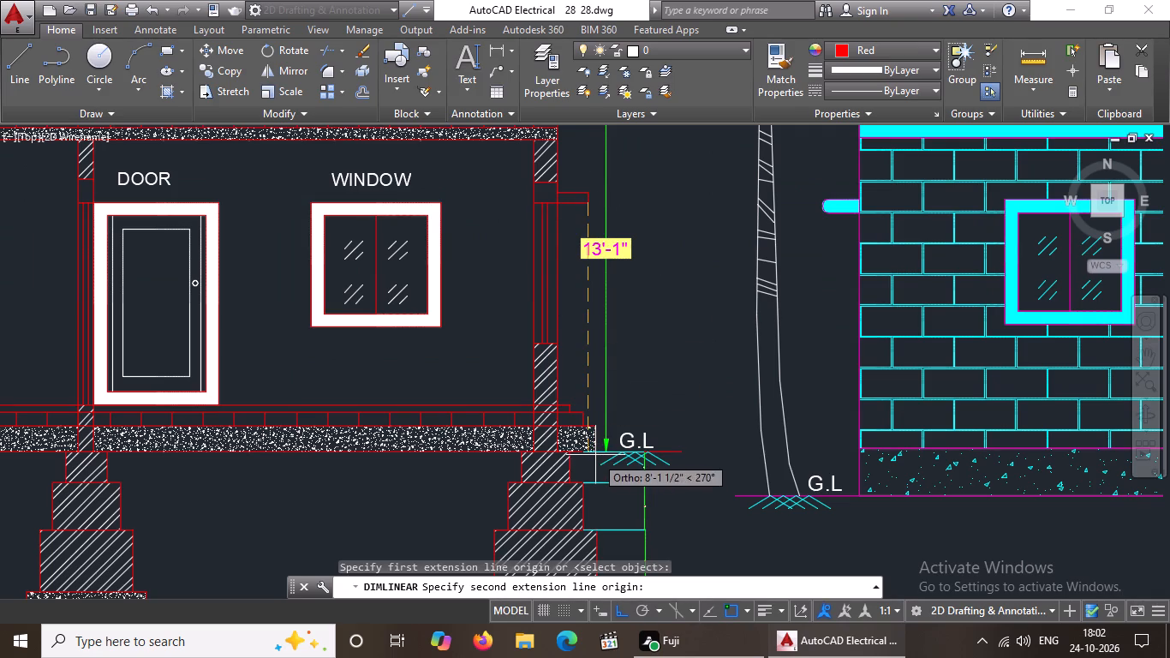
{"action": "left_click", "coordinate": [595, 449]}
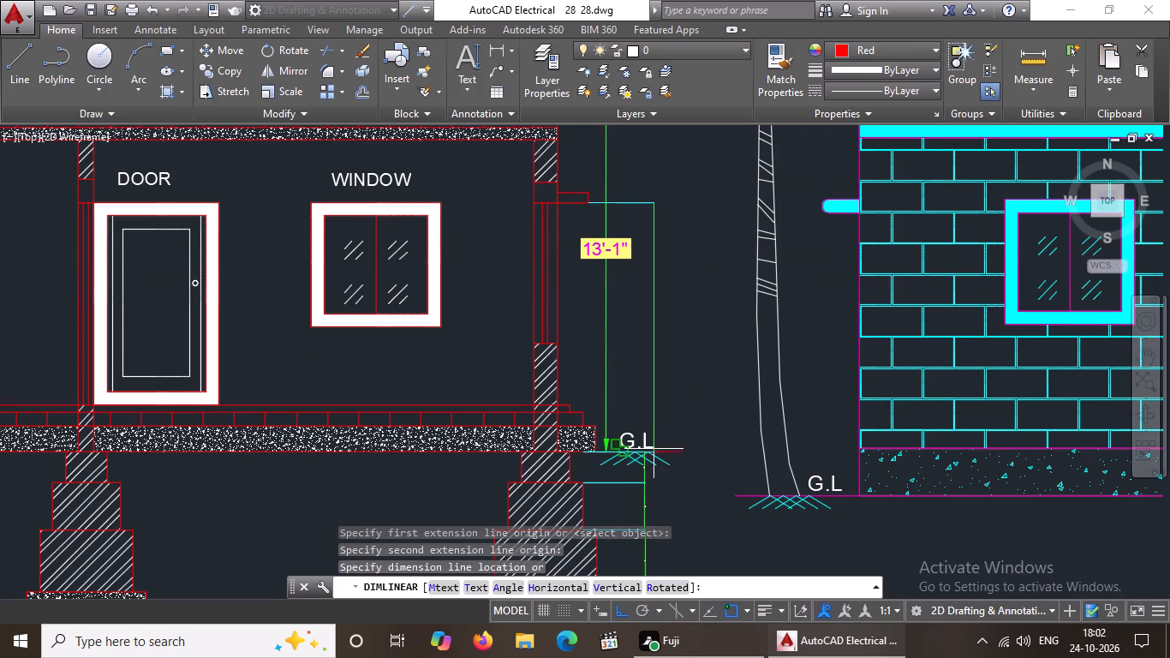
{"action": "scroll", "coordinate": [644, 453], "scroll_direction": "up", "scroll_amount": 1}
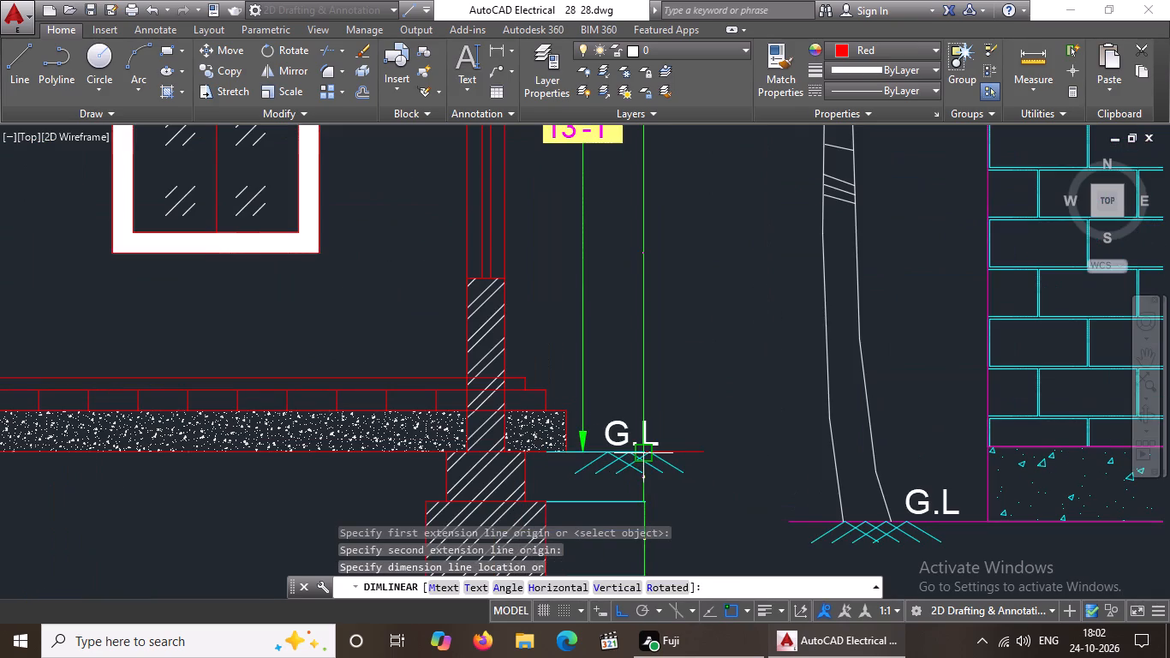
{"action": "left_click", "coordinate": [644, 453]}
{"action": "scroll", "coordinate": [683, 434], "scroll_direction": "down", "scroll_amount": 3}
{"action": "key", "text": "Escape"}
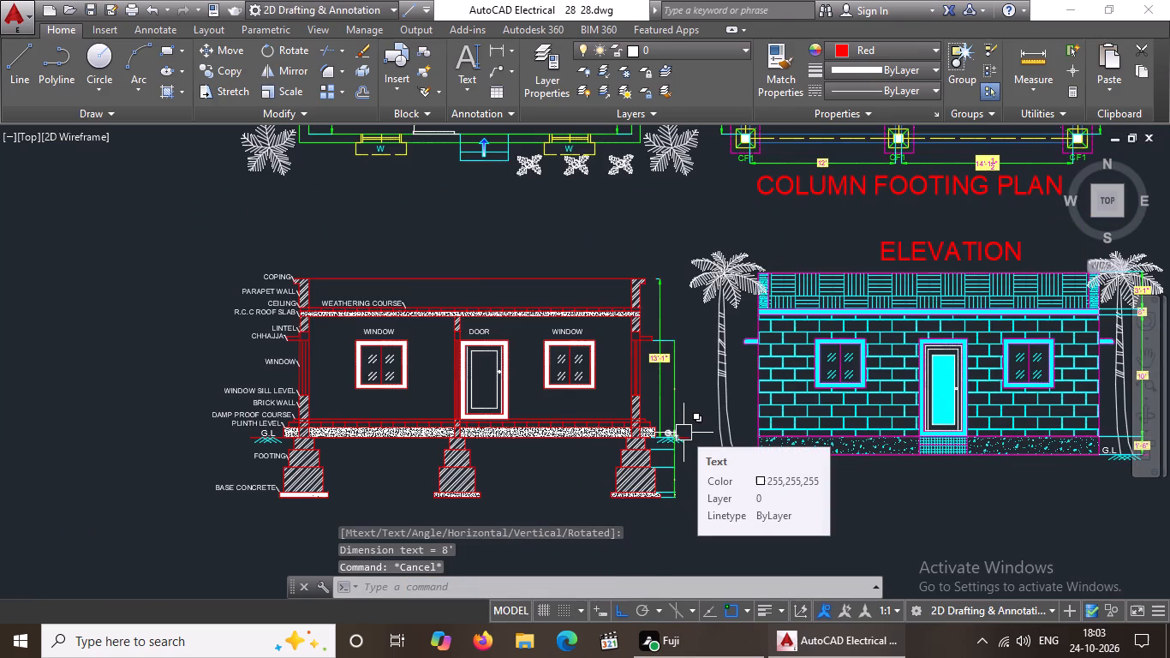
Set the arrow size of the chhajja-to-ground-line dimension to 5".
{"action": "scroll", "coordinate": [683, 391], "scroll_direction": "up", "scroll_amount": 2}
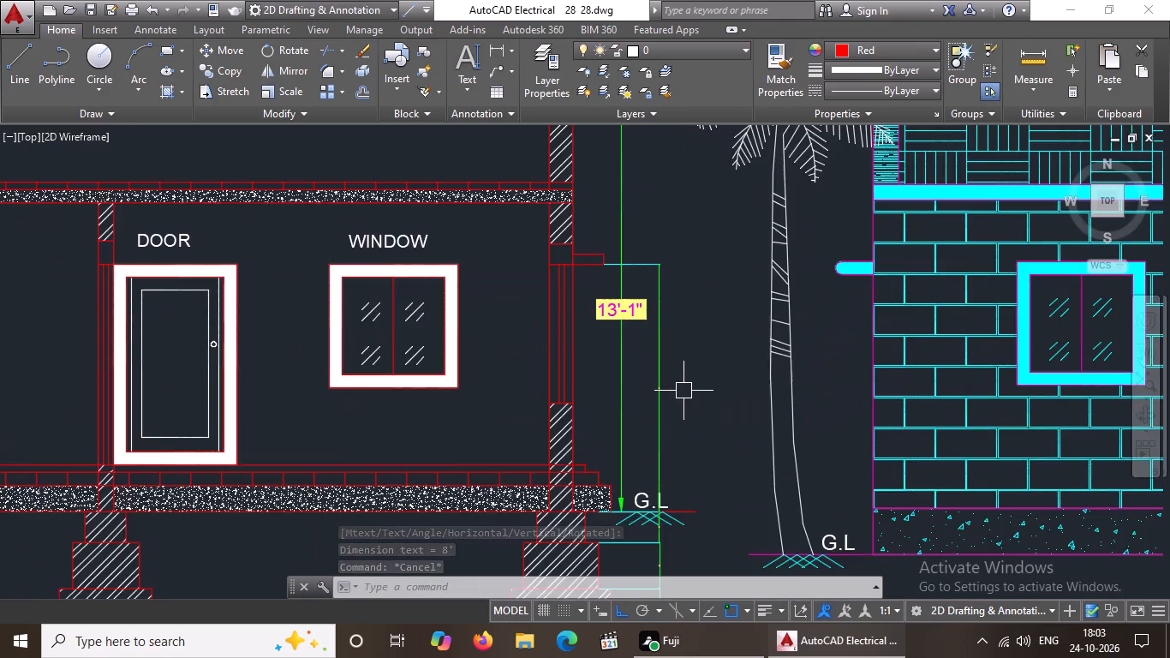
{"action": "scroll", "coordinate": [681, 386], "scroll_direction": "down", "scroll_amount": 3}
{"action": "middle_click_drag", "start_coordinate": [683, 393], "coordinate": [648, 393]}
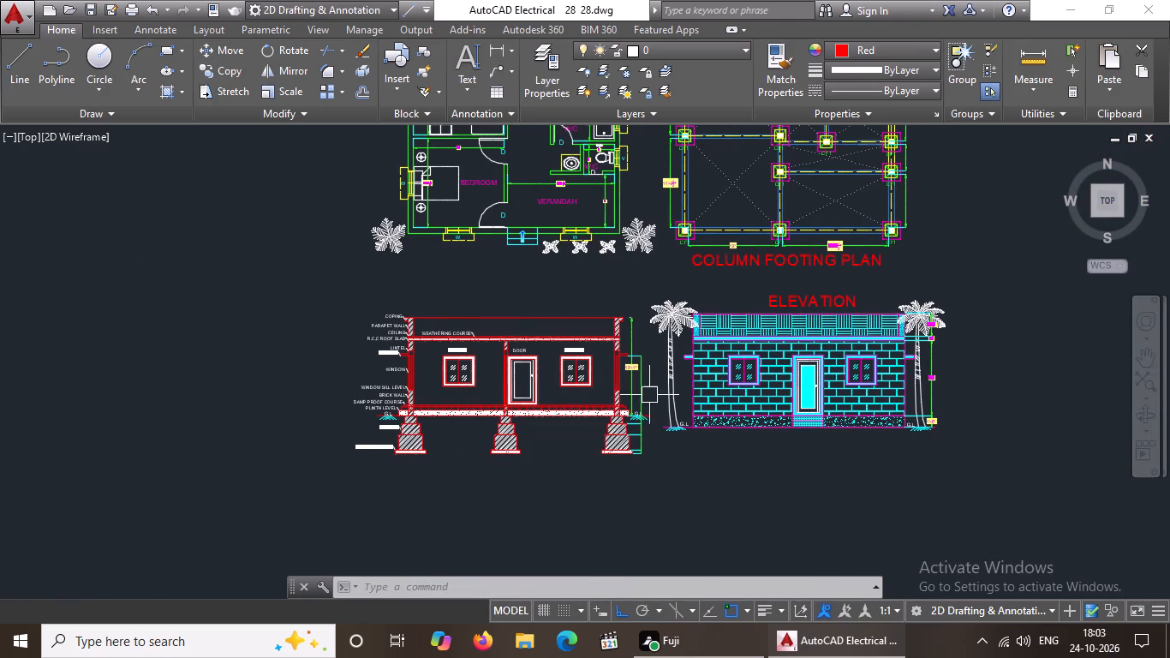
{"action": "scroll", "coordinate": [654, 383], "scroll_direction": "up", "scroll_amount": 2}
{"action": "left_click", "coordinate": [617, 391]}
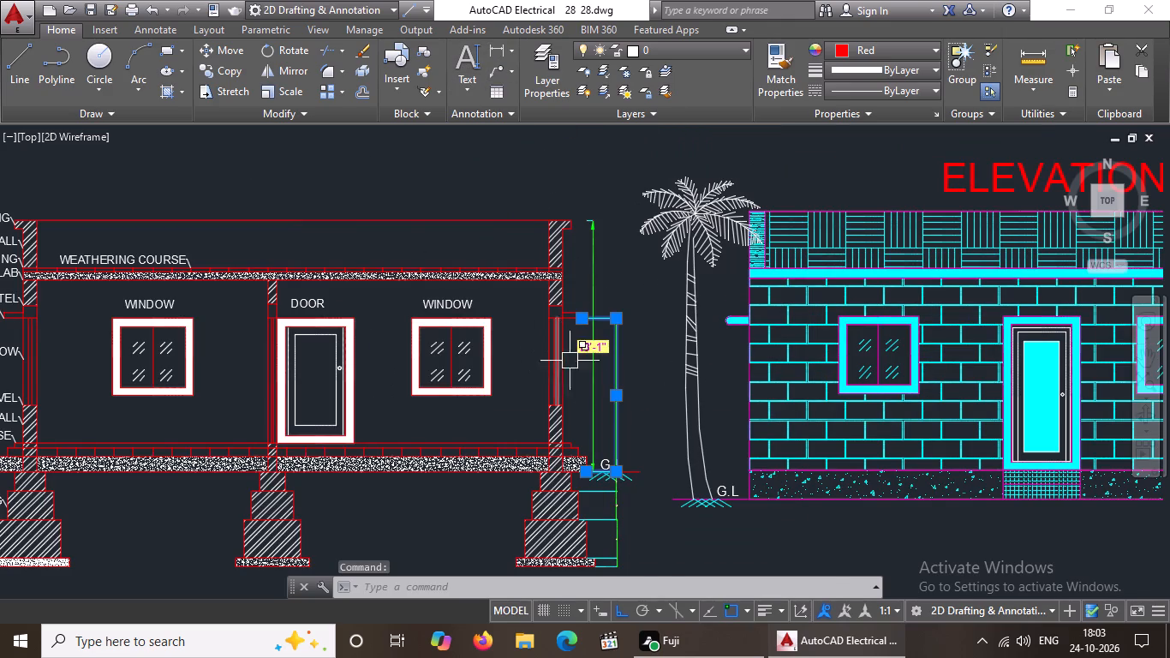
{"action": "right_click", "coordinate": [643, 381]}
{"action": "left_click", "coordinate": [690, 591]}
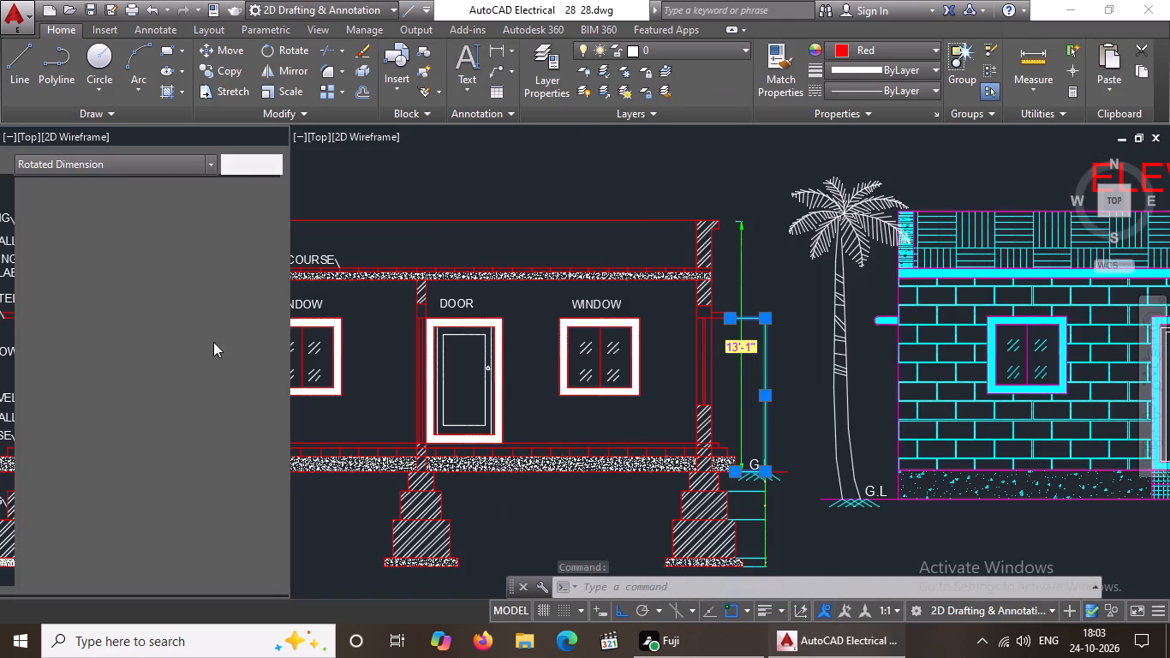
{"action": "left_click", "coordinate": [197, 451]}
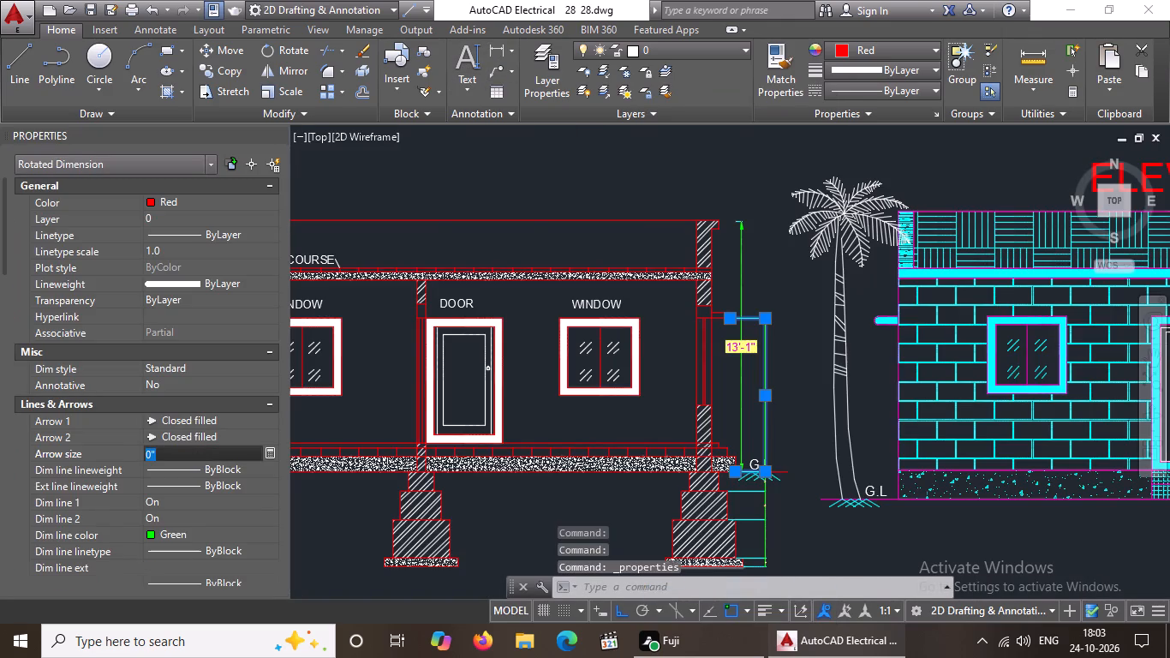
{"action": "key", "text": "BackSpace"}
{"action": "key", "text": "BackSpace"}
{"action": "type", "text": "5\":"}
{"action": "key", "text": "Return"}
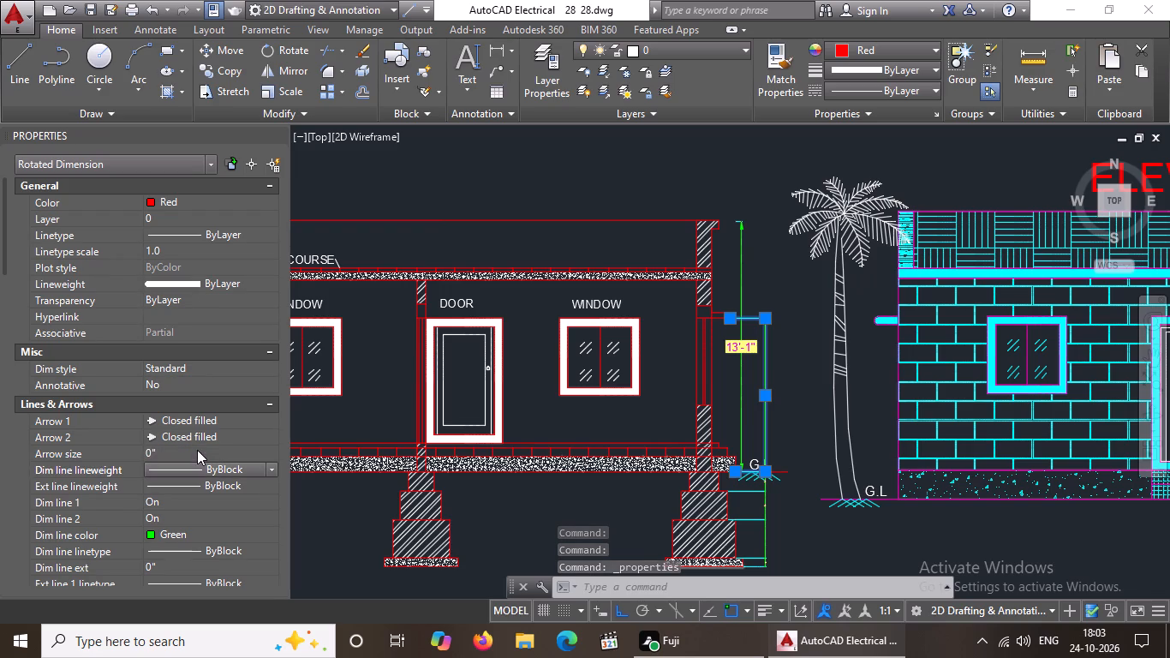
{"action": "left_click", "coordinate": [179, 452]}
{"action": "key", "text": "BackSpace"}
{"action": "key", "text": "BackSpace"}
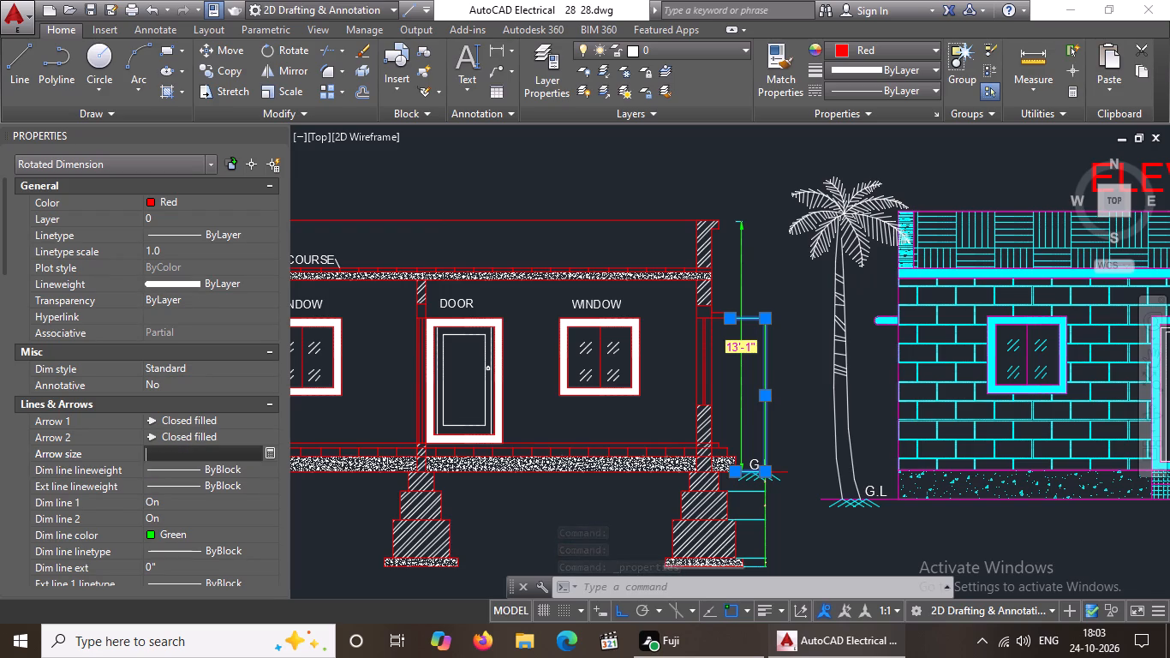
{"action": "key", "text": "BackSpace"}
{"action": "type", "text": "5\""}
{"action": "key", "text": "Return"}
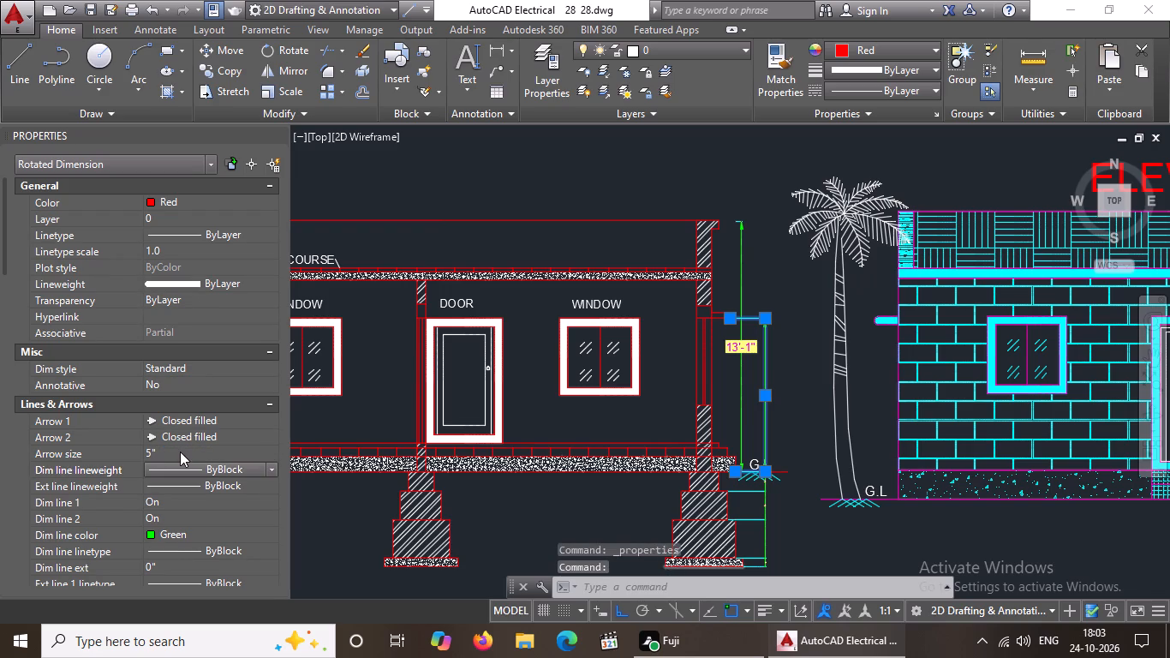
Set the text height of the chhajja-to-ground-line dimension to 5" and deselect it.
{"action": "scroll", "coordinate": [222, 350], "scroll_direction": "down", "scroll_amount": 4}
{"action": "left_click", "coordinate": [165, 386]}
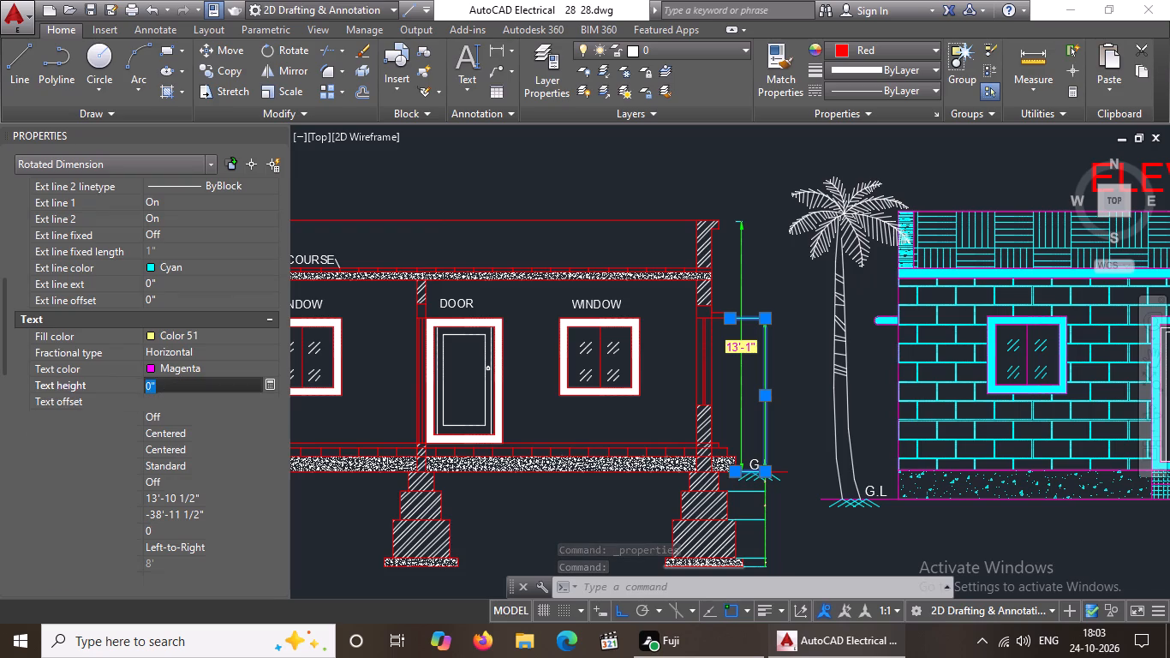
{"action": "key", "text": "BackSpace"}
{"action": "key", "text": "BackSpace"}
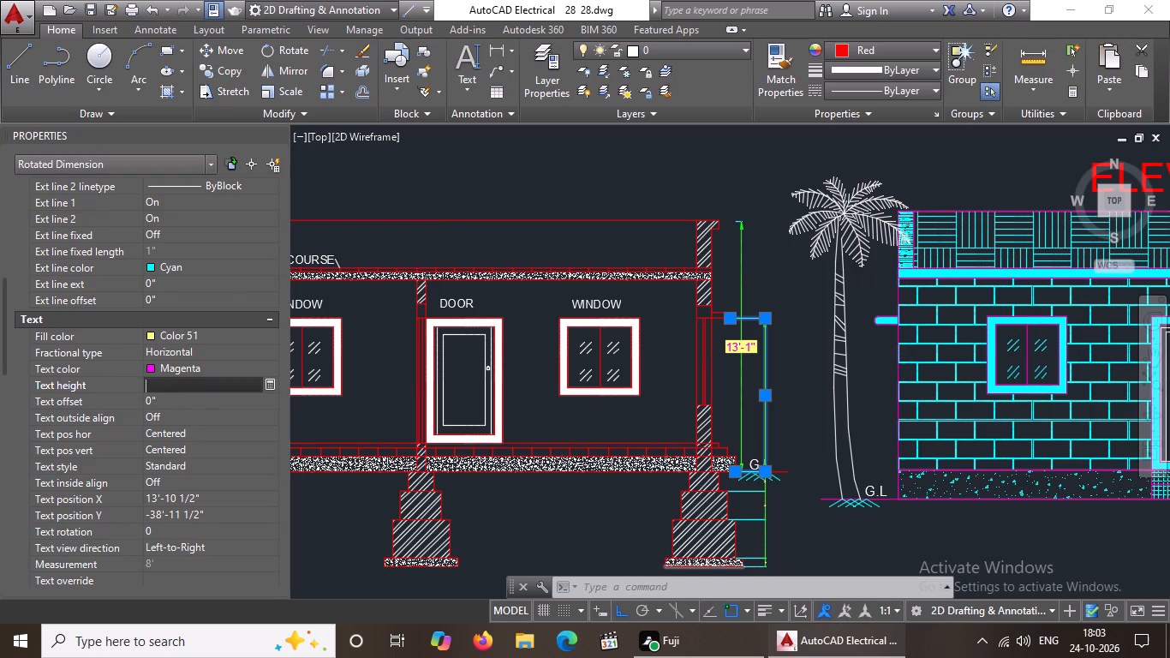
{"action": "type", "text": "5\""}
{"action": "key", "text": "Return"}
{"action": "scroll", "coordinate": [769, 359], "scroll_direction": "down", "scroll_amount": 3}
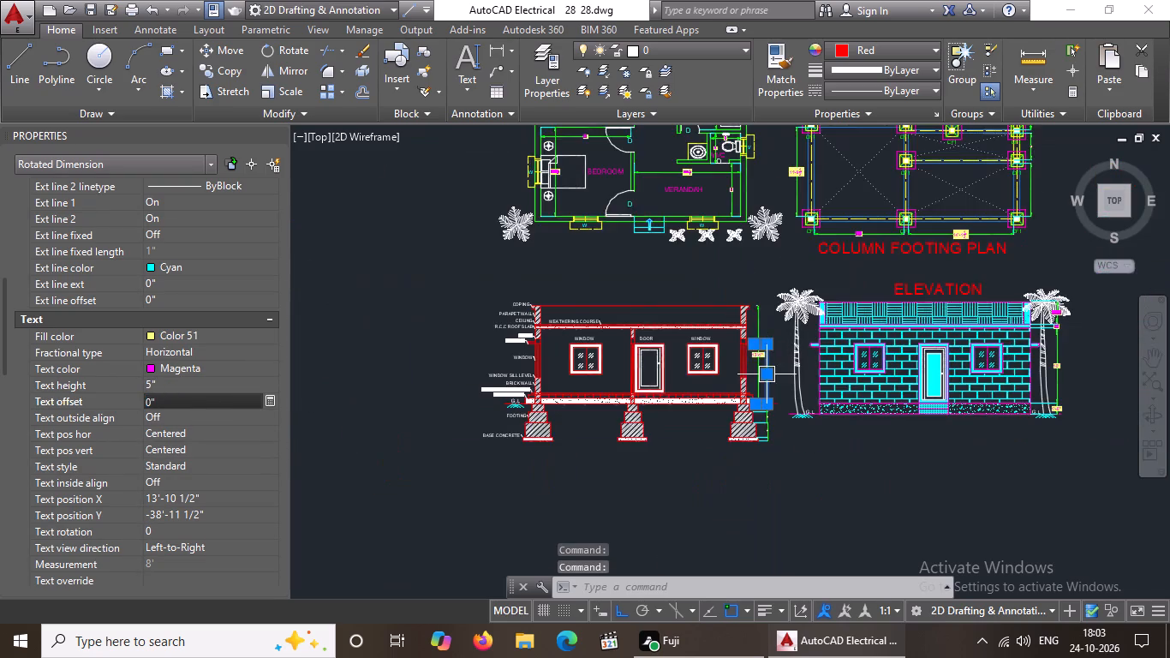
{"action": "scroll", "coordinate": [768, 382], "scroll_direction": "up", "scroll_amount": 4}
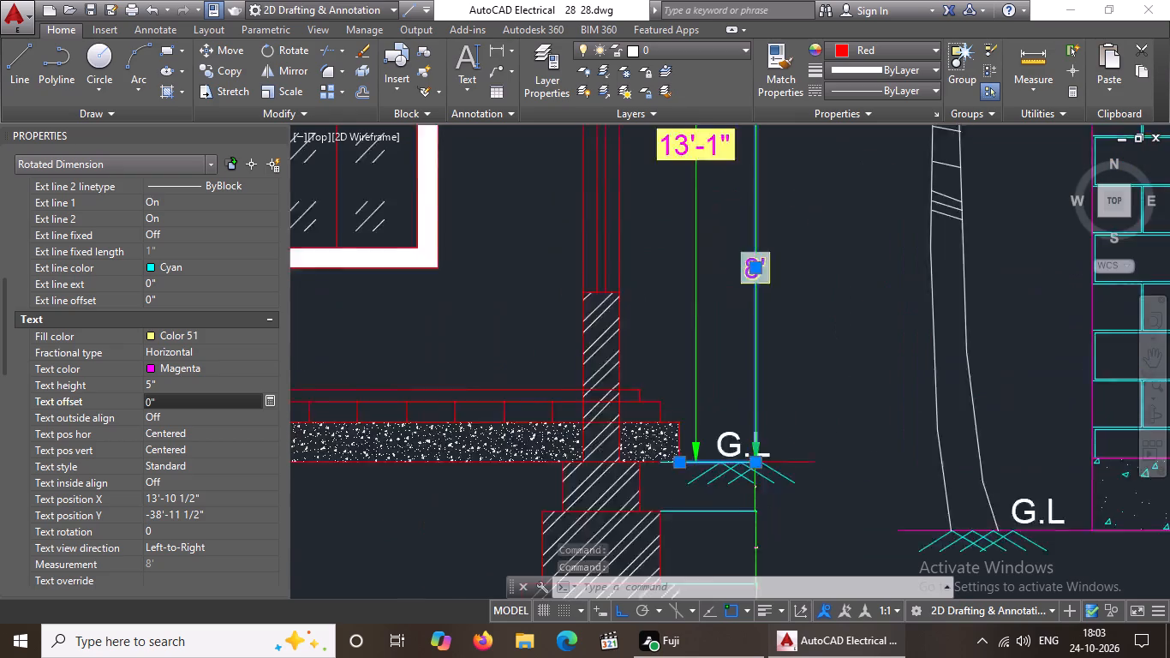
{"action": "scroll", "coordinate": [773, 428], "scroll_direction": "up", "scroll_amount": 1}
{"action": "key", "text": "Escape"}
Set the arrow size to 5" for the dimension between the ground line and the top of the rightmost footing's middle step.
{"action": "scroll", "coordinate": [797, 368], "scroll_direction": "down", "scroll_amount": 3}
{"action": "scroll", "coordinate": [792, 434], "scroll_direction": "up", "scroll_amount": 2}
{"action": "scroll", "coordinate": [774, 390], "scroll_direction": "down", "scroll_amount": 2}
{"action": "scroll", "coordinate": [776, 386], "scroll_direction": "up", "scroll_amount": 4}
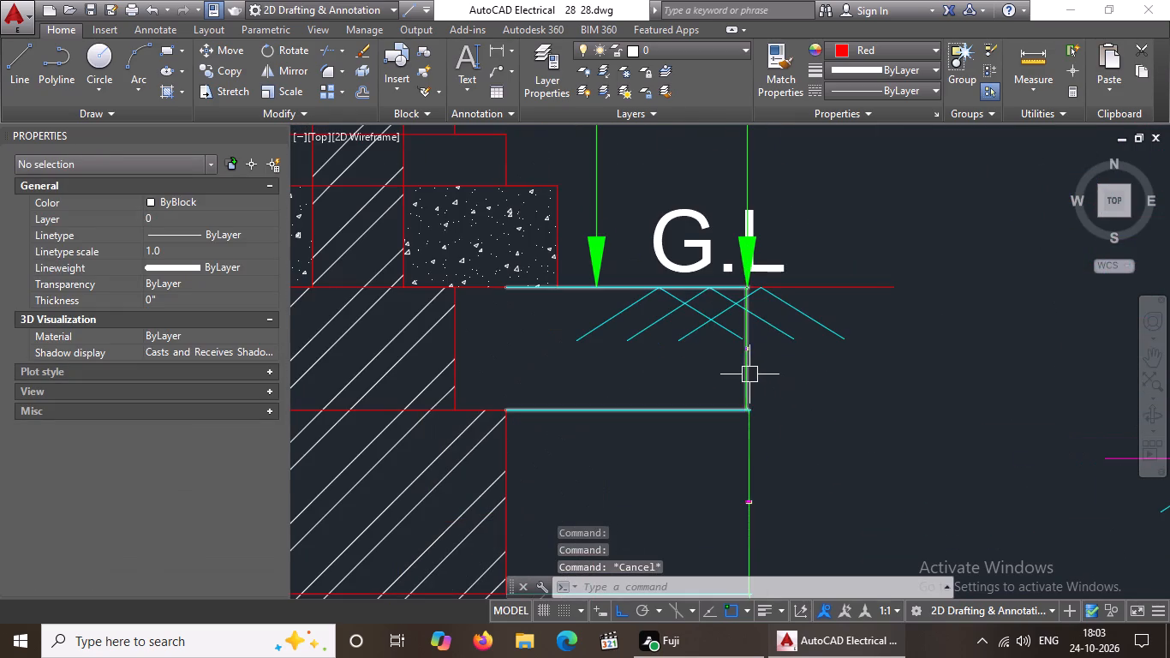
{"action": "left_click", "coordinate": [748, 374]}
{"action": "left_click", "coordinate": [170, 453]}
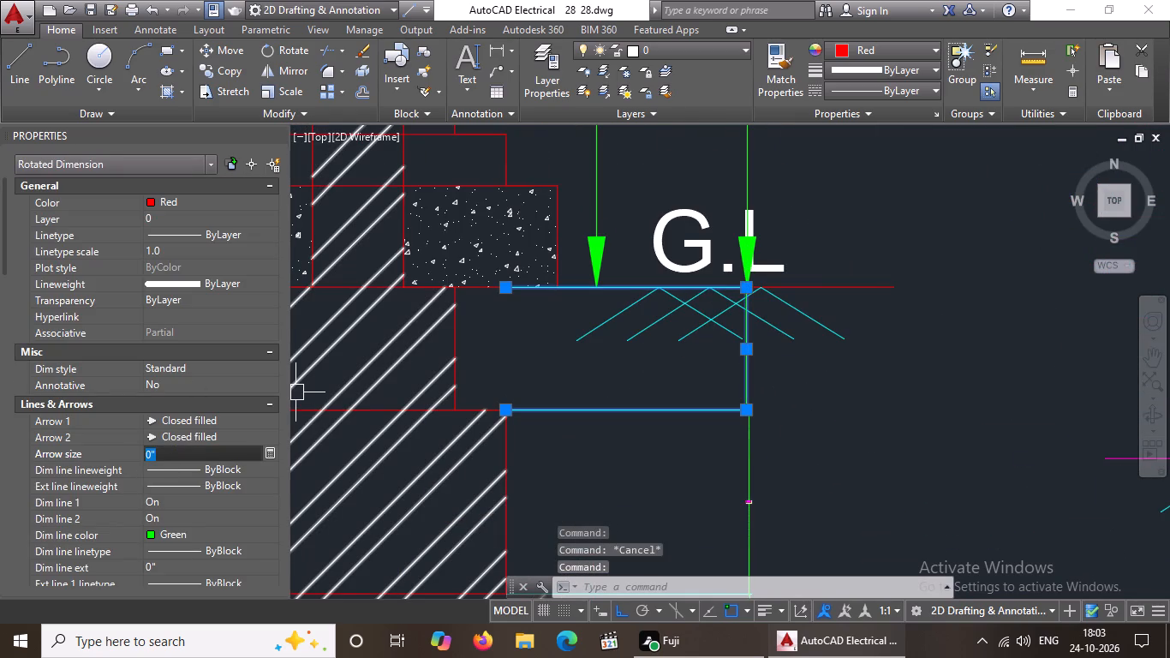
{"action": "key", "text": "BackSpace"}
{"action": "key", "text": "BackSpace"}
{"action": "key", "text": "BackSpace"}
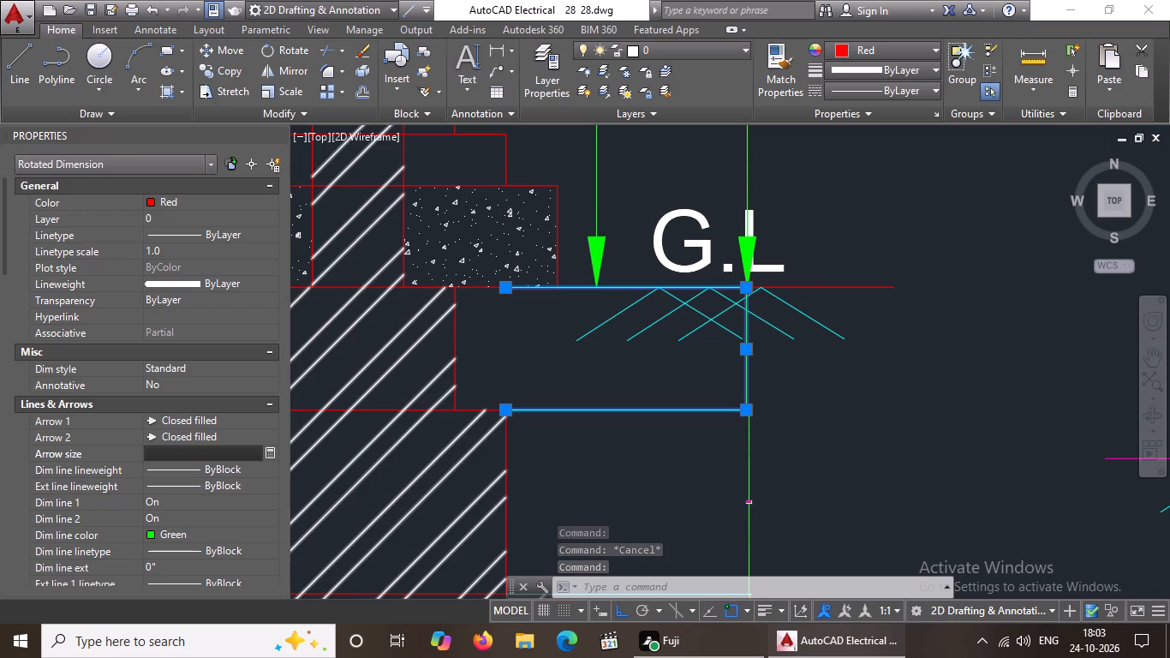
{"action": "key", "text": "5"}
{"action": "key", "text": "shift+quotedbl"}
{"action": "key", "text": "Return"}
Set the text height to 5" for the dimension between the ground line and the top of the rightmost footing's middle step.
{"action": "scroll", "coordinate": [176, 454], "scroll_direction": "down", "scroll_amount": 1}
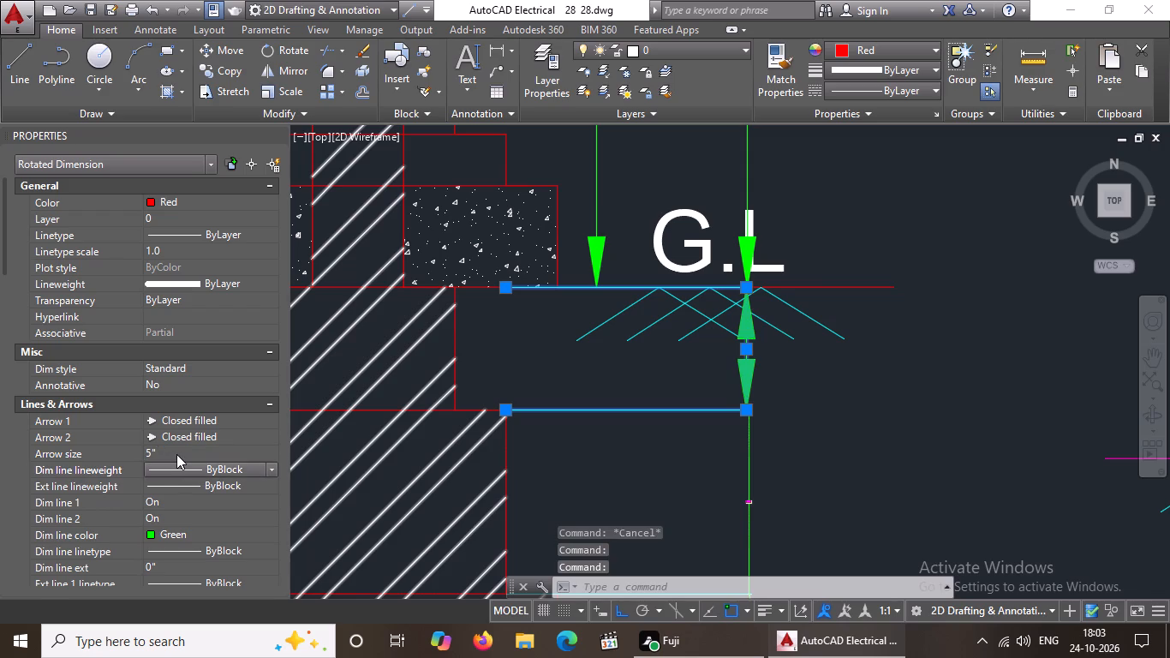
{"action": "scroll", "coordinate": [176, 454], "scroll_direction": "down", "scroll_amount": 3}
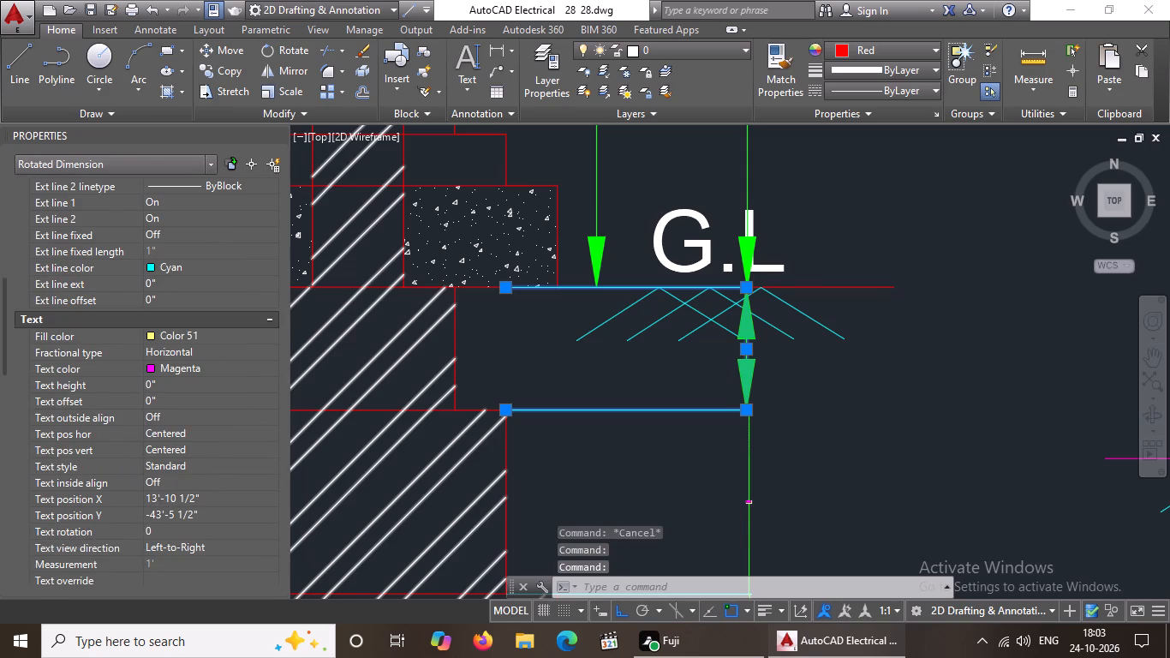
{"action": "left_click", "coordinate": [165, 380]}
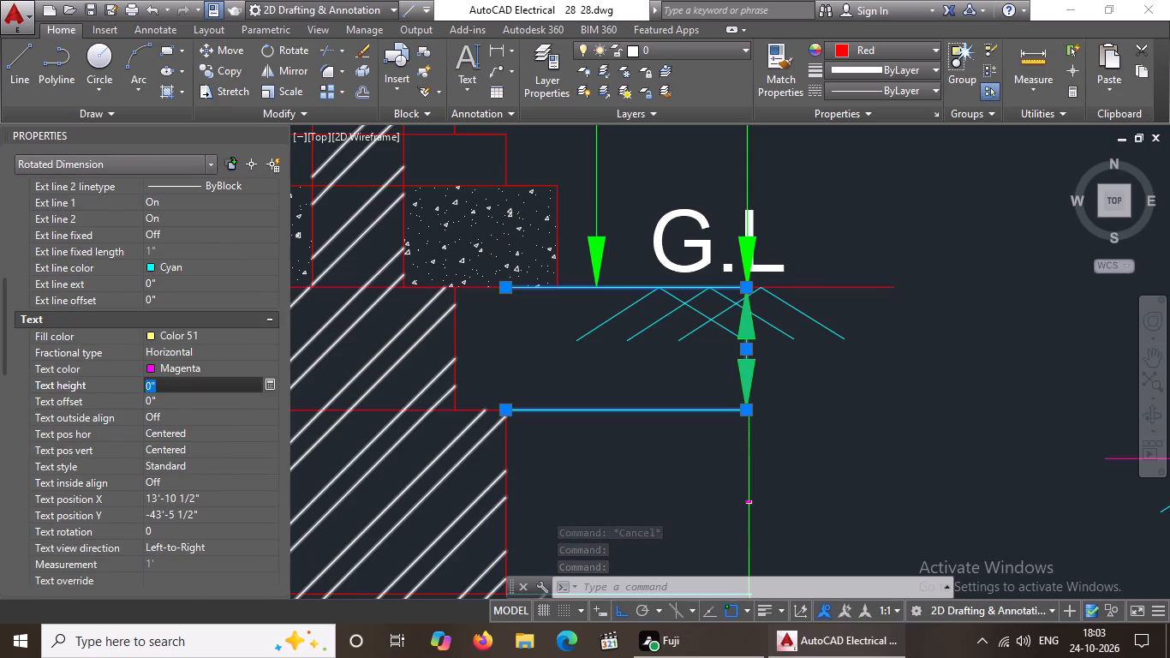
{"action": "key", "text": "BackSpace"}
{"action": "key", "text": "BackSpace"}
{"action": "type", "text": "5\":"}
{"action": "key", "text": "Return"}
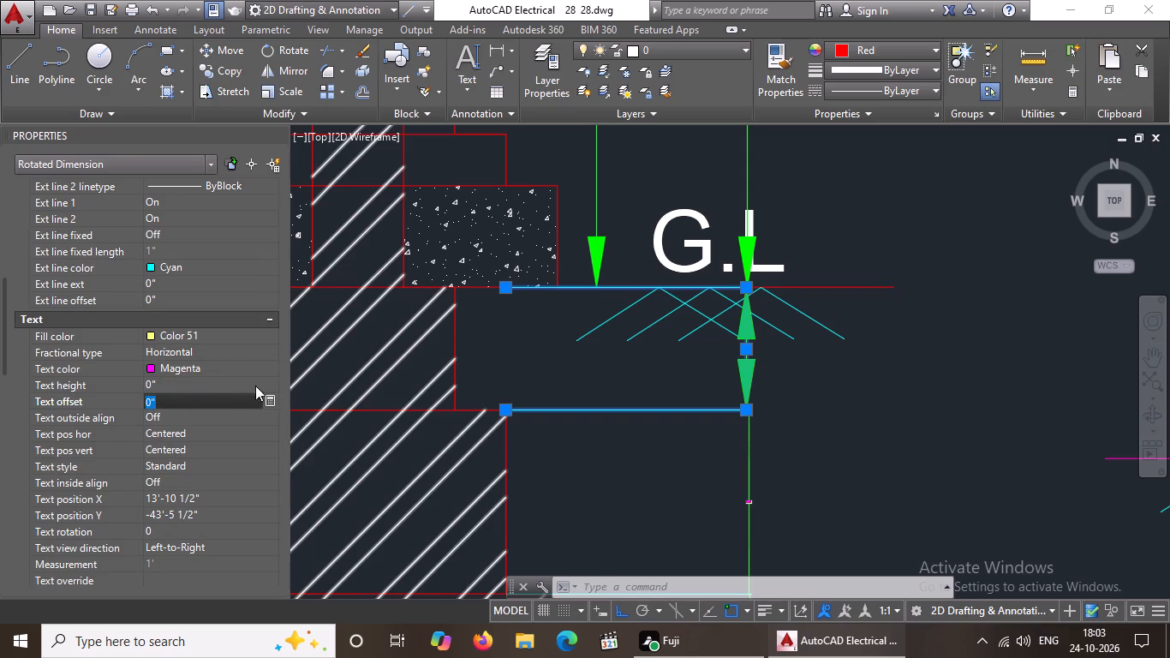
{"action": "left_click", "coordinate": [178, 379]}
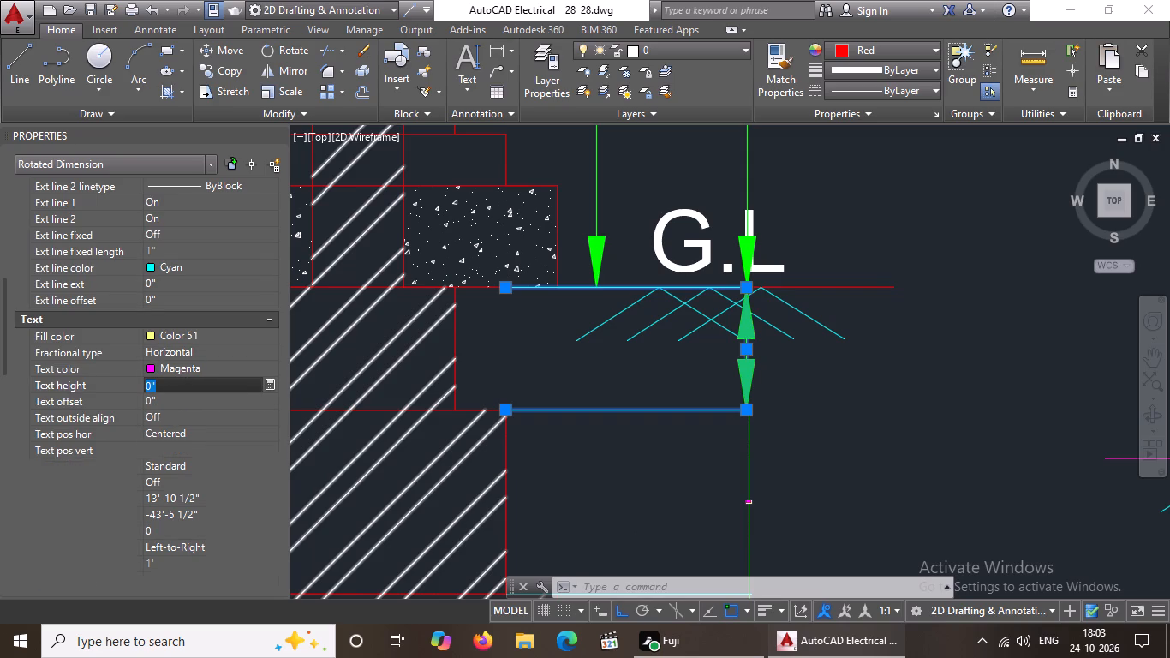
{"action": "key", "text": "BackSpace"}
{"action": "key", "text": "BackSpace"}
{"action": "type", "text": "5\""}
{"action": "key", "text": "Return"}
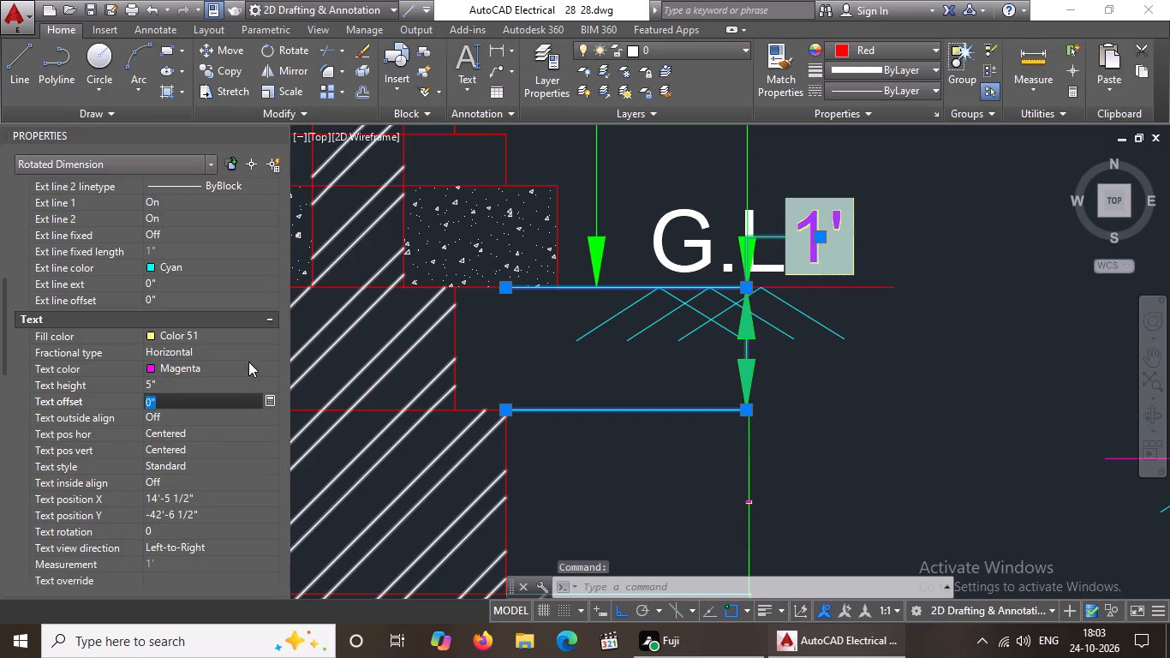
Set the arrow size to 5" for the height dimension of the rightmost footing's middle step.
{"action": "scroll", "coordinate": [848, 303], "scroll_direction": "down", "scroll_amount": 3}
{"action": "scroll", "coordinate": [811, 353], "scroll_direction": "up", "scroll_amount": 2}
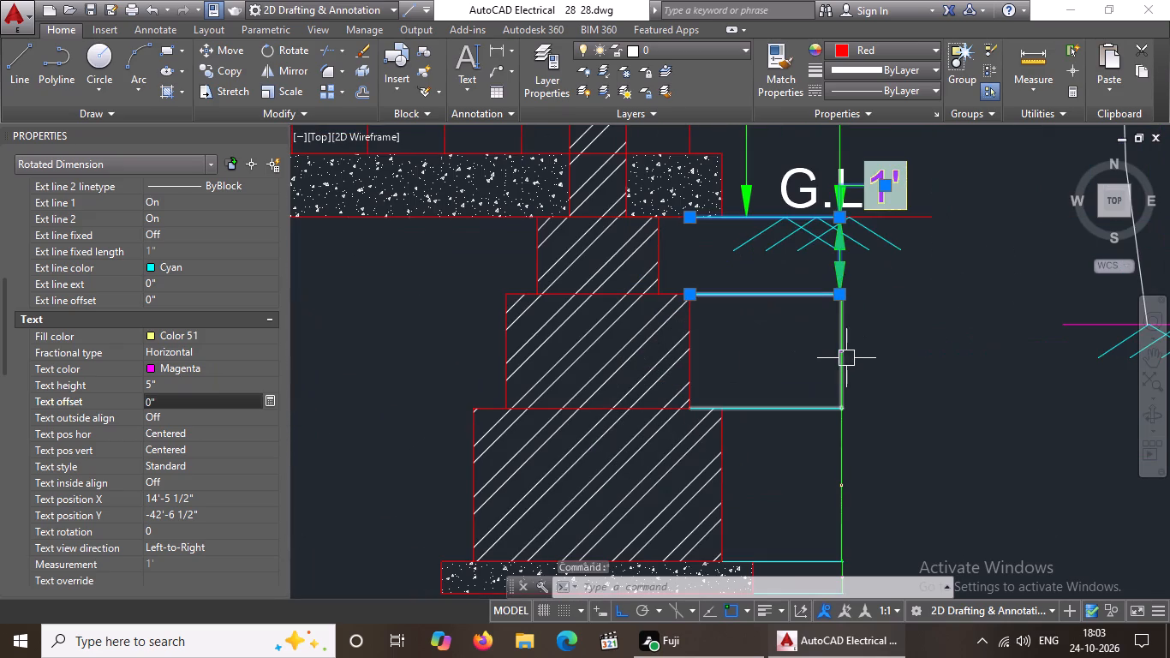
{"action": "left_click", "coordinate": [839, 362]}
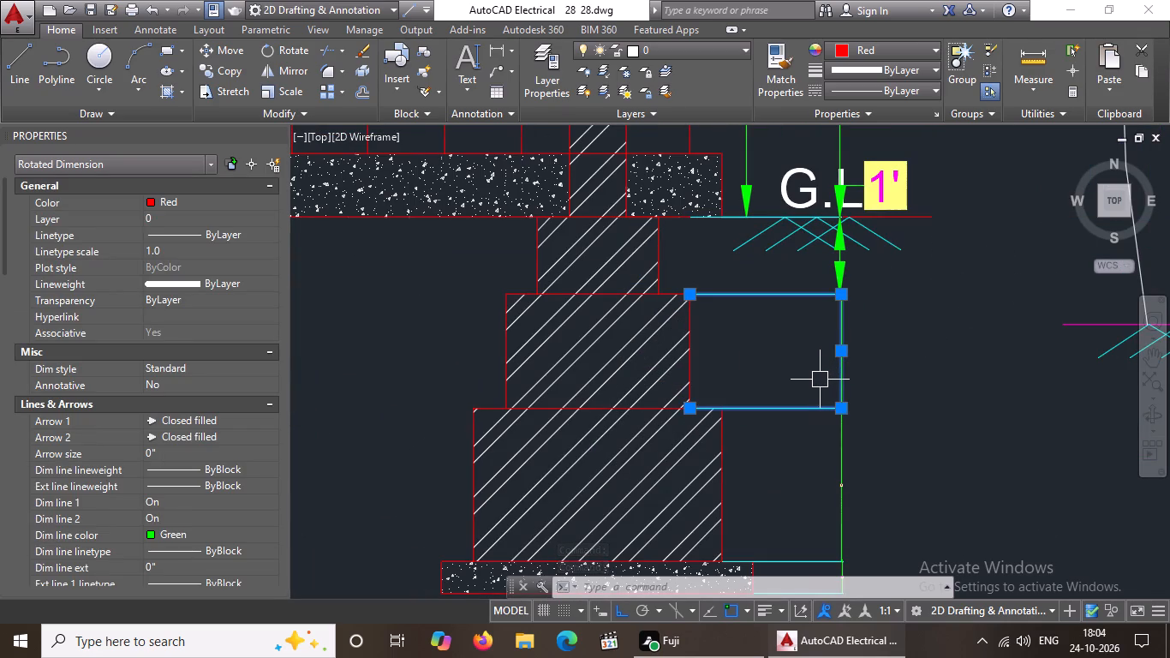
{"action": "left_click", "coordinate": [169, 446]}
{"action": "key", "text": "BackSpace"}
{"action": "key", "text": "BackSpace"}
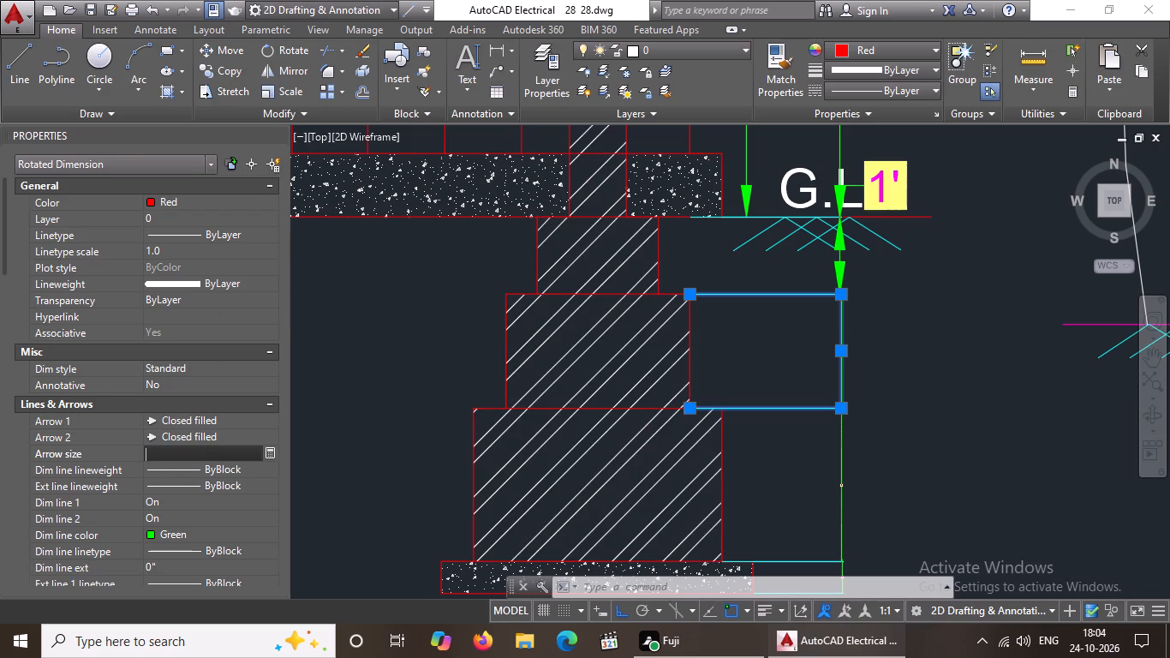
{"action": "type", "text": "5\""}
{"action": "key", "text": "Return"}
Set the text height of the middle footing step's dimension to 5".
{"action": "scroll", "coordinate": [170, 446], "scroll_direction": "down", "scroll_amount": 2}
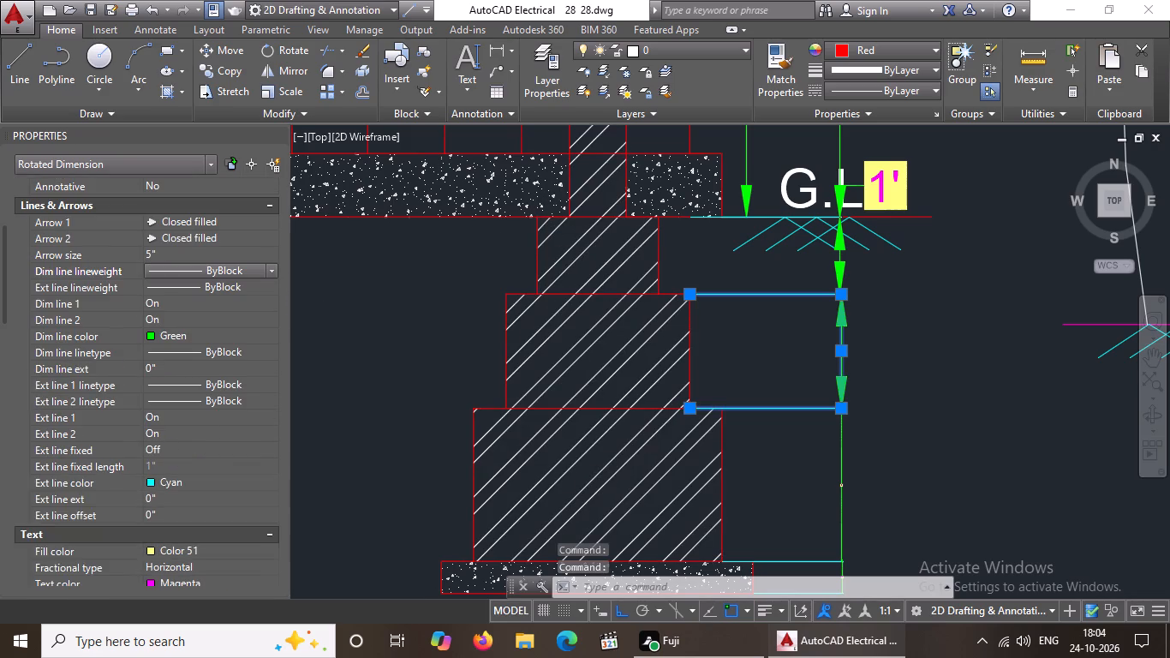
{"action": "scroll", "coordinate": [158, 381], "scroll_direction": "down", "scroll_amount": 2}
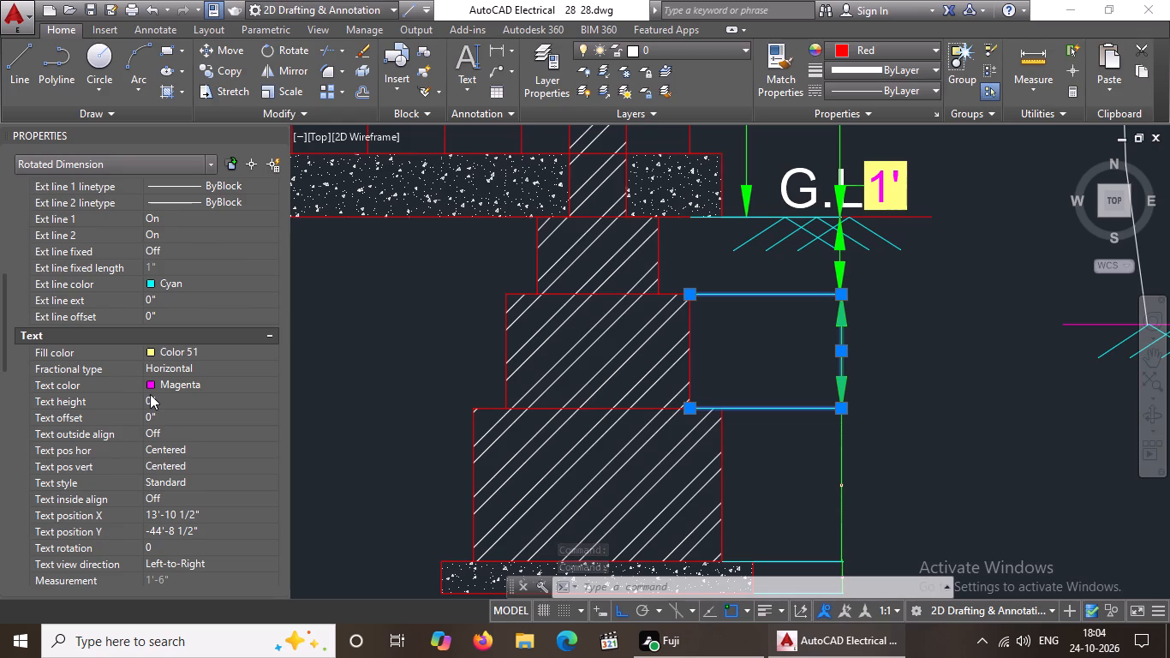
{"action": "scroll", "coordinate": [164, 420], "scroll_direction": "down", "scroll_amount": 2}
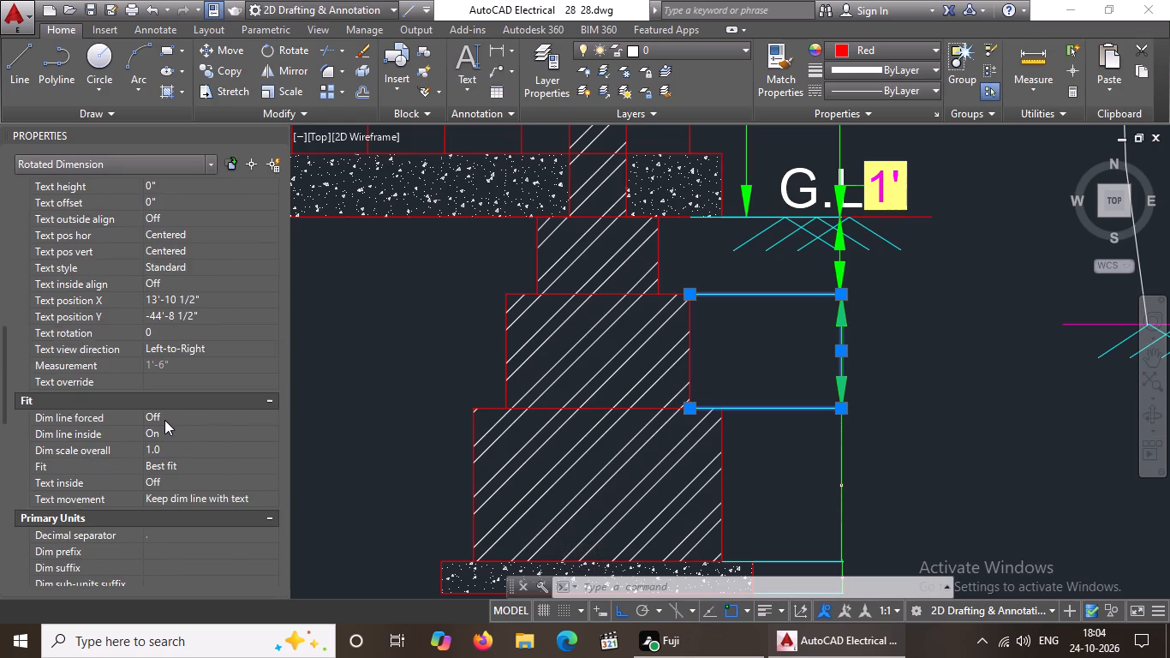
{"action": "scroll", "coordinate": [162, 416], "scroll_direction": "up", "scroll_amount": 3}
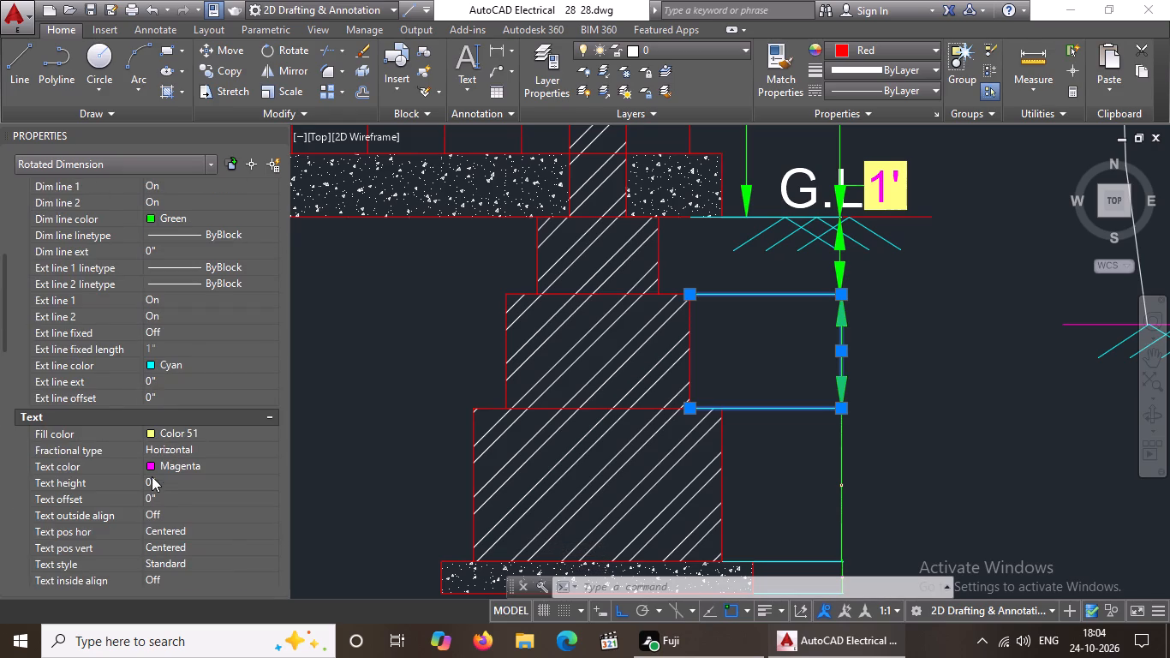
{"action": "left_click", "coordinate": [166, 482]}
{"action": "key", "text": "BackSpace"}
{"action": "key", "text": "BackSpace"}
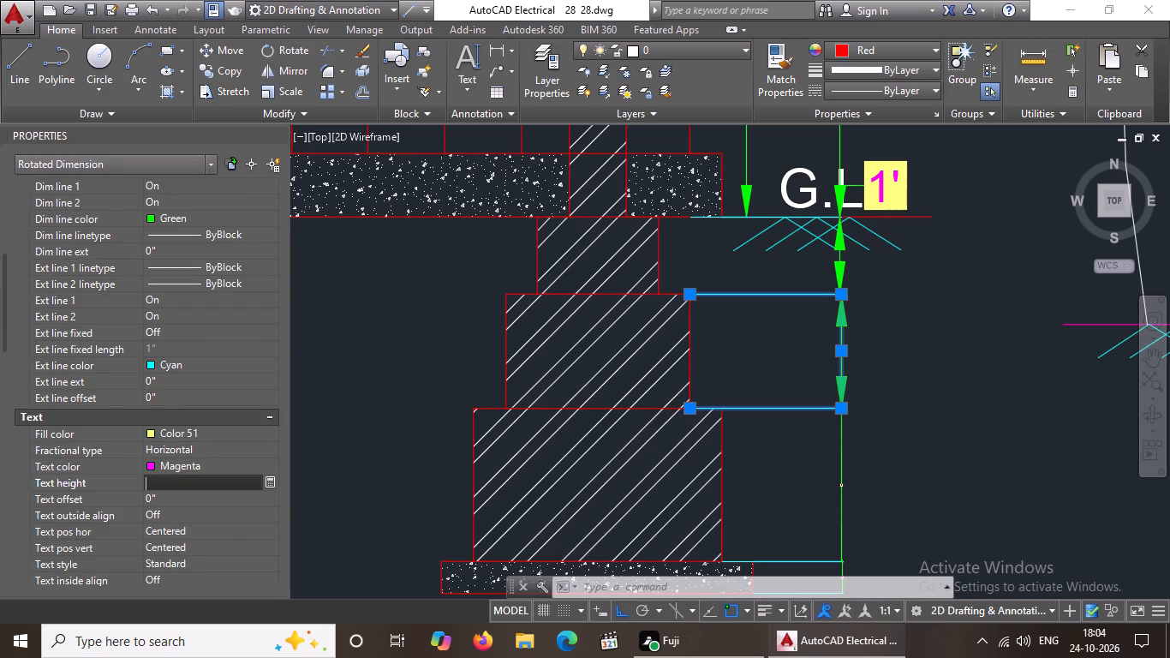
{"action": "type", "text": "5\""}
{"action": "key", "text": "Return"}
Set the arrow size to 5" for the height dimension of the rightmost footing's bottom step.
{"action": "scroll", "coordinate": [445, 416], "scroll_direction": "down", "scroll_amount": 3}
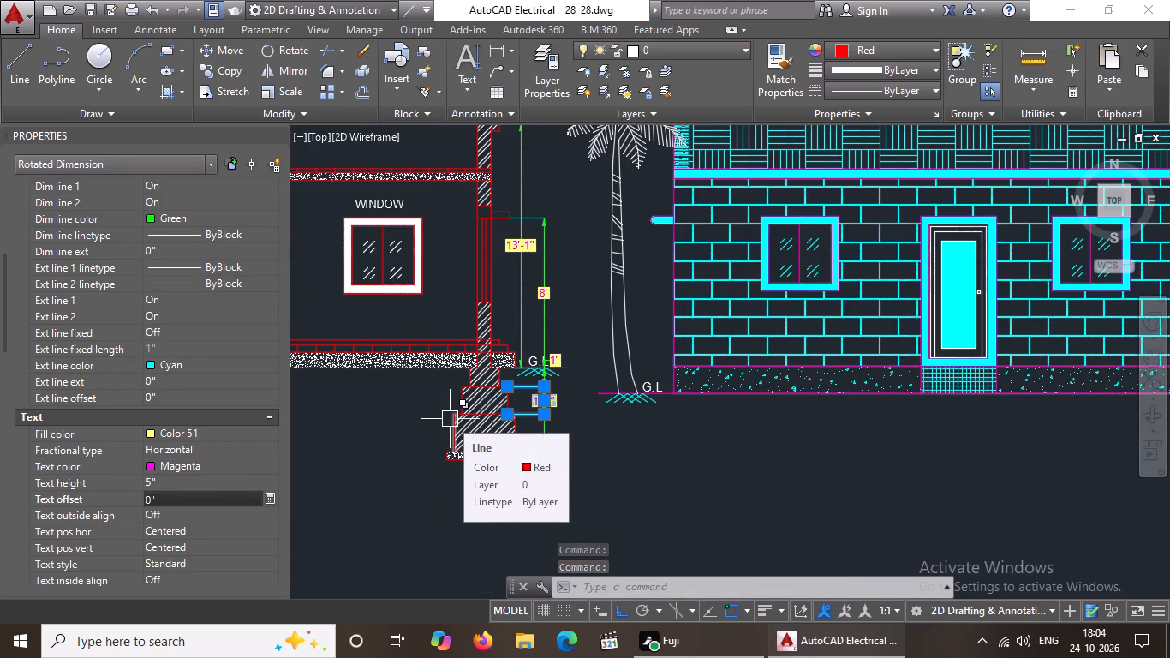
{"action": "scroll", "coordinate": [540, 391], "scroll_direction": "down", "scroll_amount": 1}
{"action": "scroll", "coordinate": [538, 399], "scroll_direction": "up", "scroll_amount": 3}
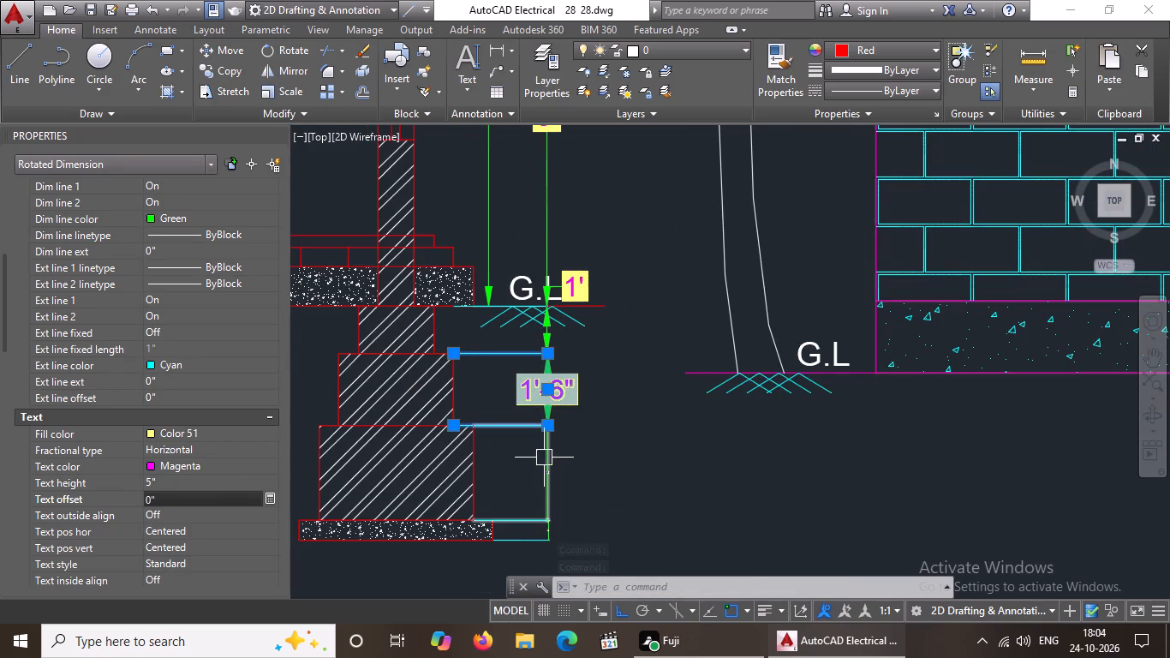
{"action": "left_click", "coordinate": [547, 483]}
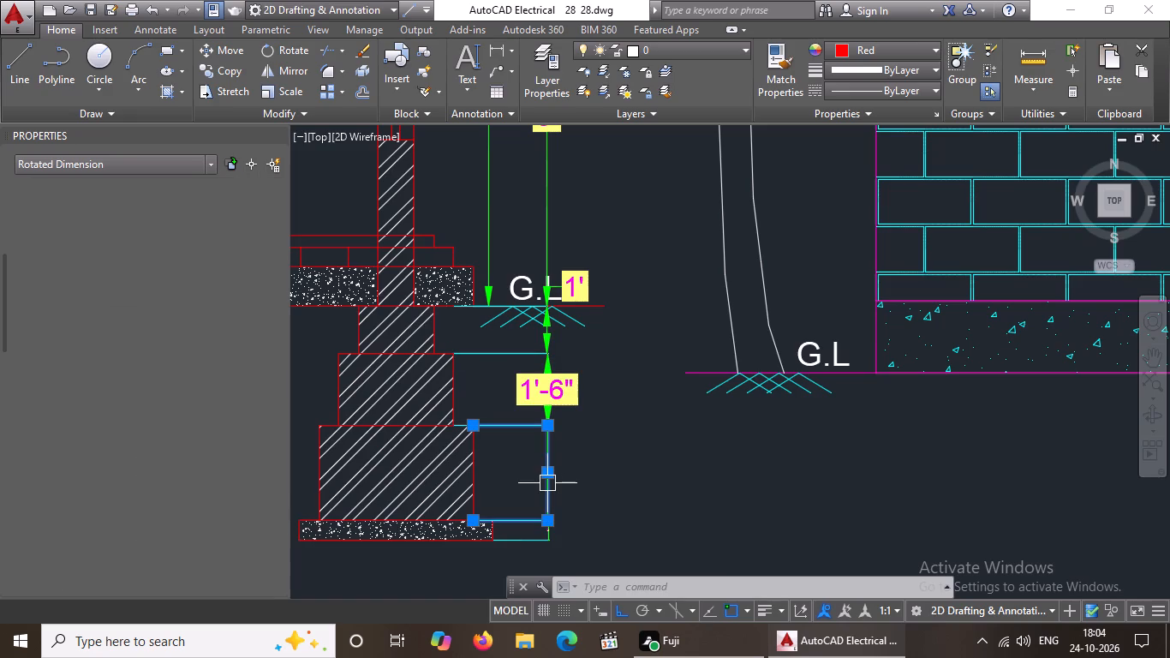
{"action": "scroll", "coordinate": [562, 476], "scroll_direction": "down", "scroll_amount": 3}
{"action": "scroll", "coordinate": [562, 482], "scroll_direction": "up", "scroll_amount": 3}
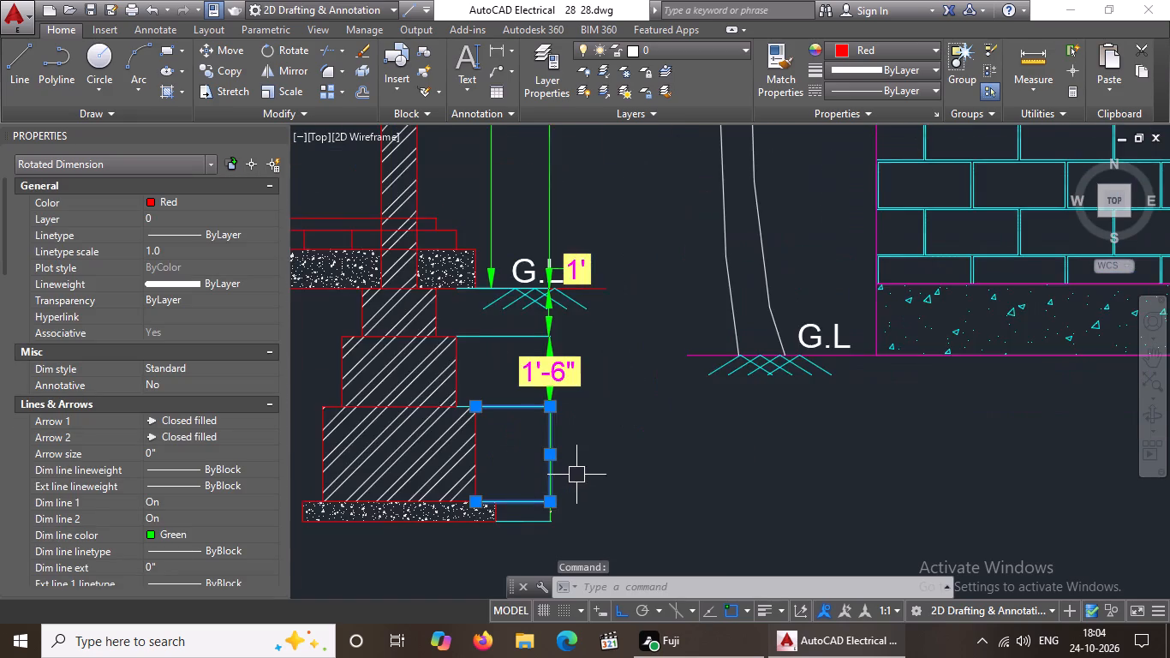
{"action": "scroll", "coordinate": [576, 475], "scroll_direction": "up", "scroll_amount": 2}
{"action": "left_click", "coordinate": [505, 466]}
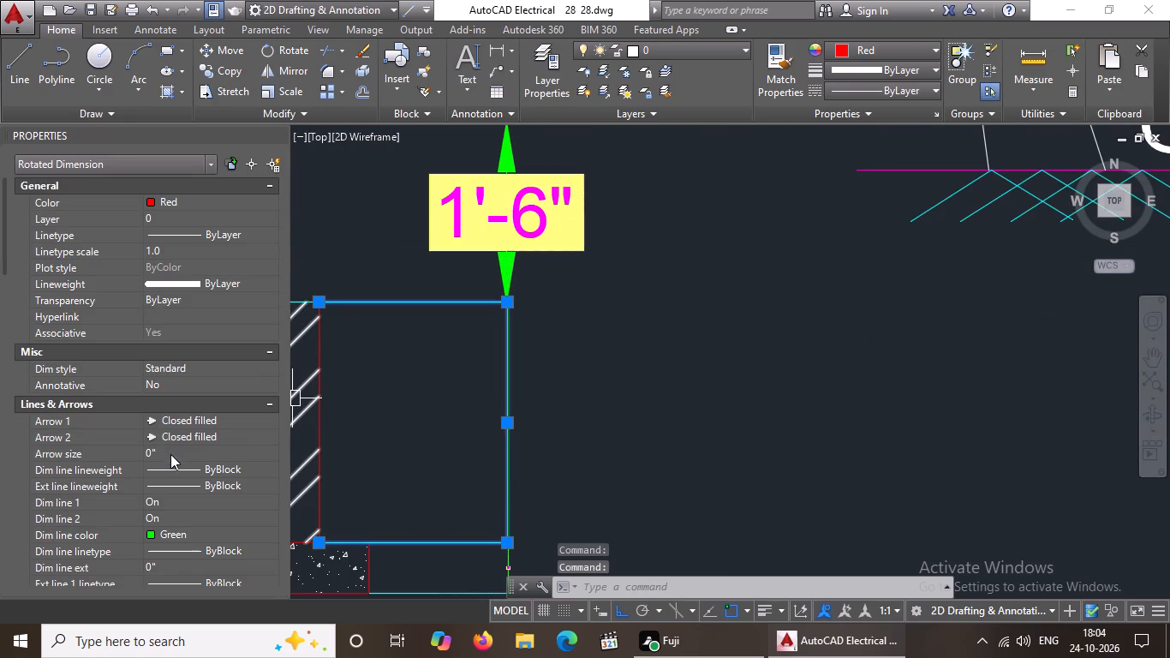
{"action": "left_click", "coordinate": [170, 454]}
{"action": "key", "text": "BackSpace"}
{"action": "key", "text": "BackSpace"}
{"action": "type", "text": "5\""}
{"action": "key", "text": "Return"}
Set the text height of the bottom footing step's dimension to 5".
{"action": "scroll", "coordinate": [177, 457], "scroll_direction": "down", "scroll_amount": 4}
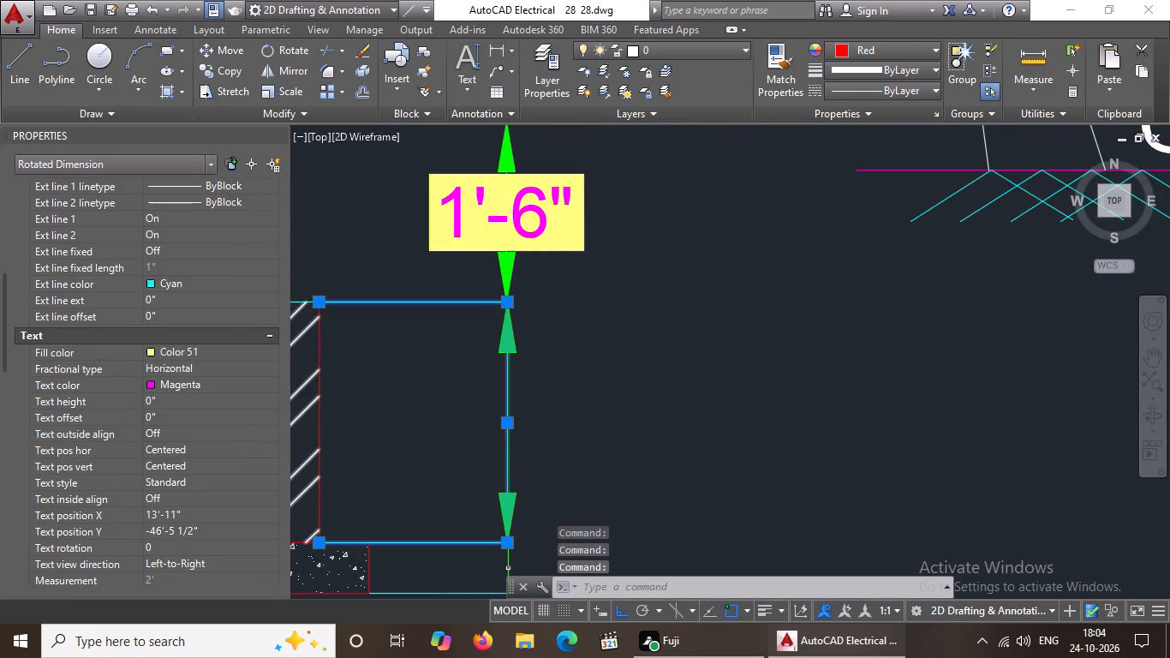
{"action": "left_click", "coordinate": [169, 402]}
{"action": "key", "text": "BackSpace"}
{"action": "key", "text": "BackSpace"}
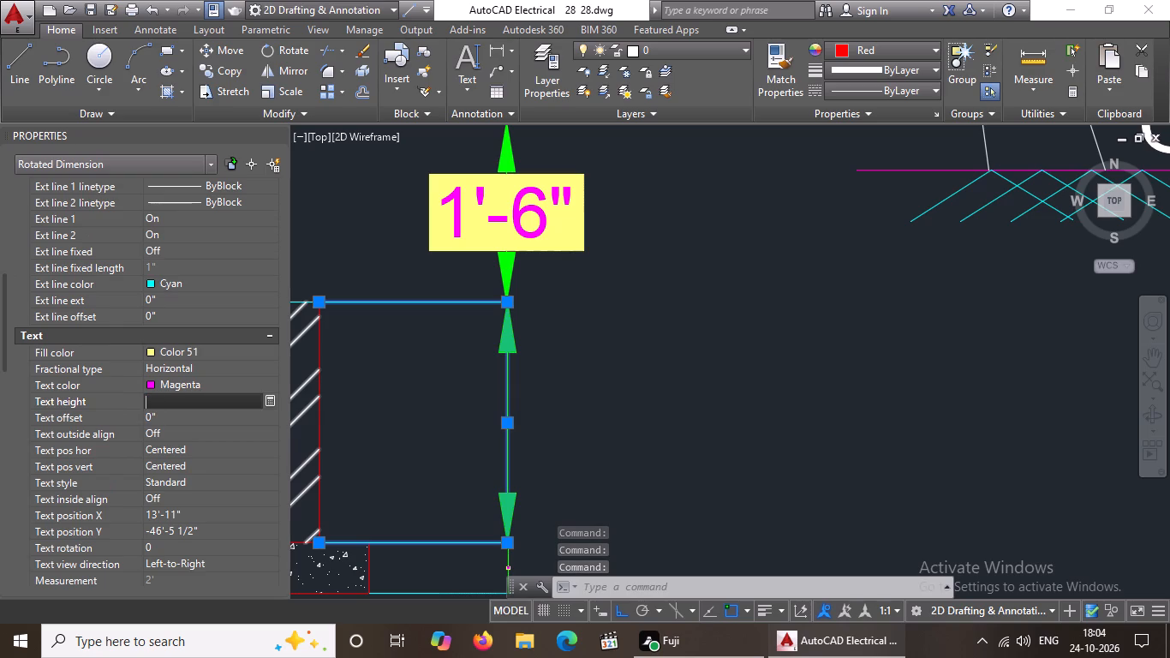
{"action": "type", "text": "5\""}
{"action": "key", "text": "Return"}
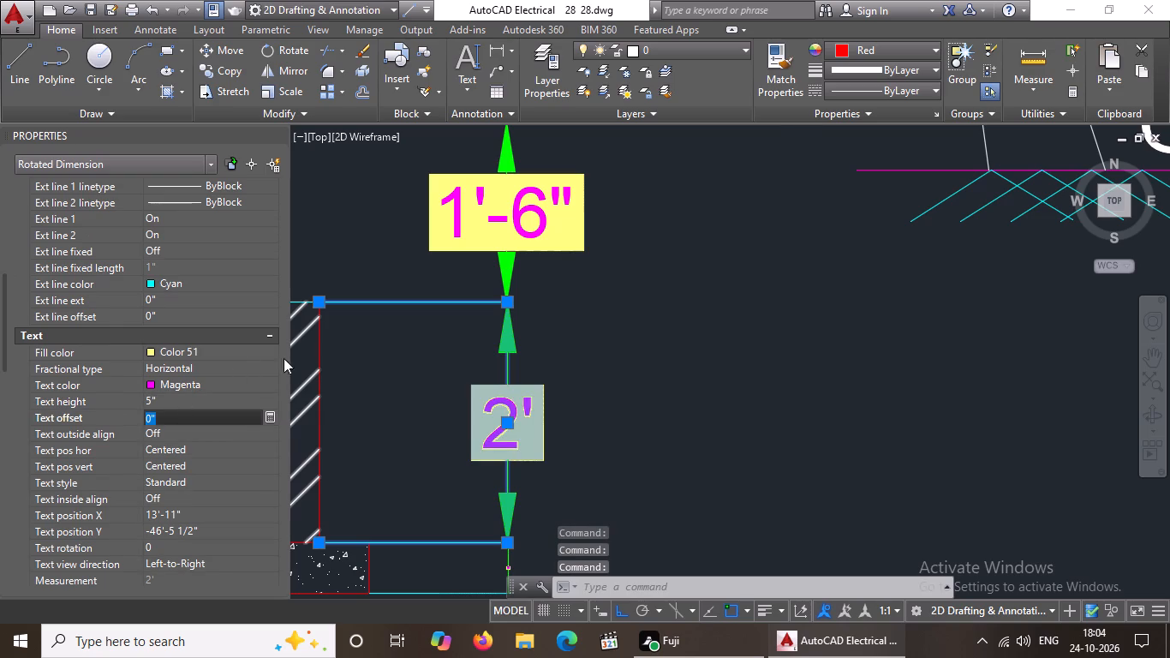
Set the arrow size to 5" for the thickness dimension of the base concrete under the rightmost footing.
{"action": "scroll", "coordinate": [615, 336], "scroll_direction": "down", "scroll_amount": 3}
{"action": "scroll", "coordinate": [604, 383], "scroll_direction": "up", "scroll_amount": 3}
{"action": "left_click", "coordinate": [538, 440]}
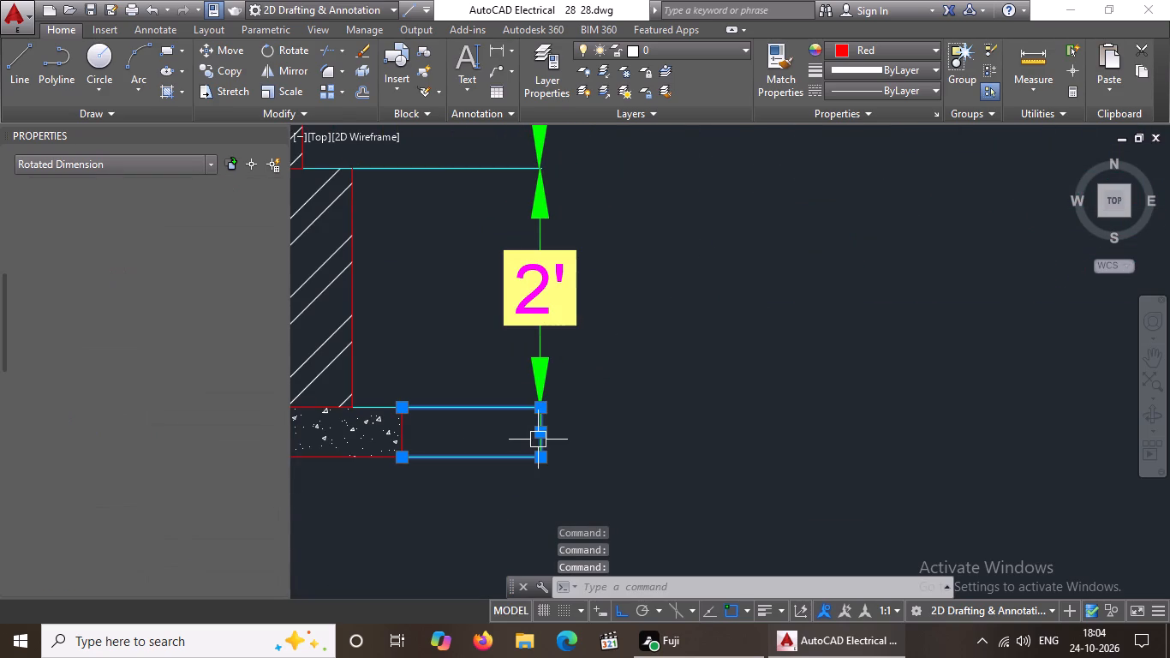
{"action": "left_click", "coordinate": [175, 452]}
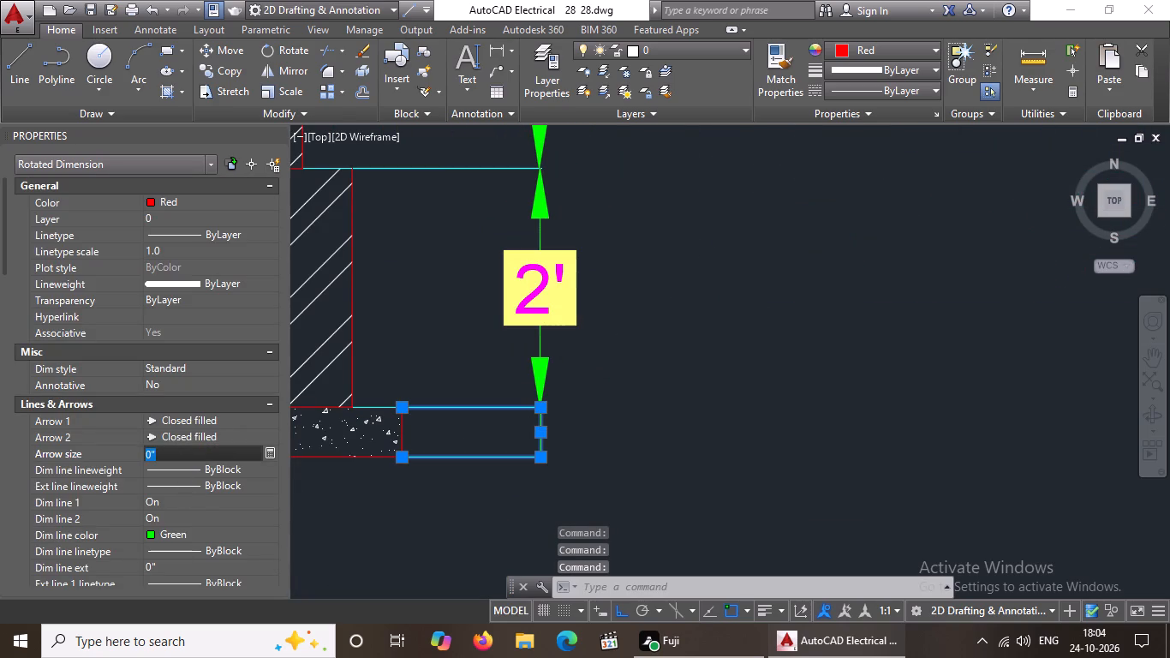
{"action": "key", "text": "BackSpace"}
{"action": "key", "text": "BackSpace"}
{"action": "type", "text": "5\":"}
{"action": "key", "text": "Return"}
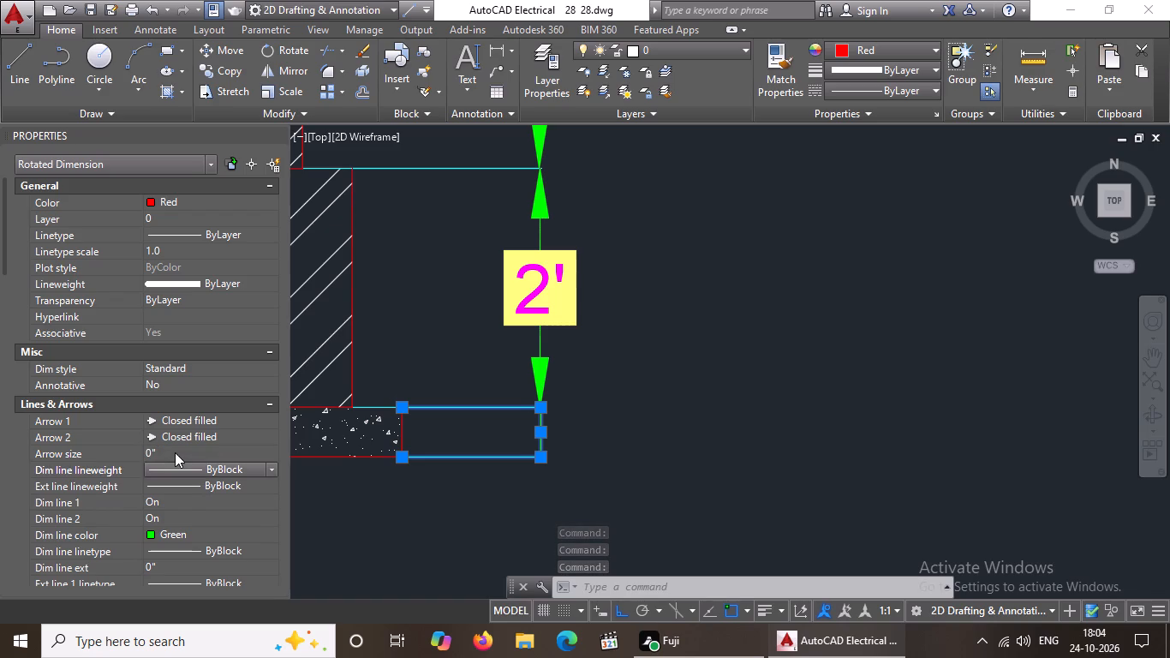
{"action": "left_click", "coordinate": [184, 452]}
{"action": "key", "text": "BackSpace"}
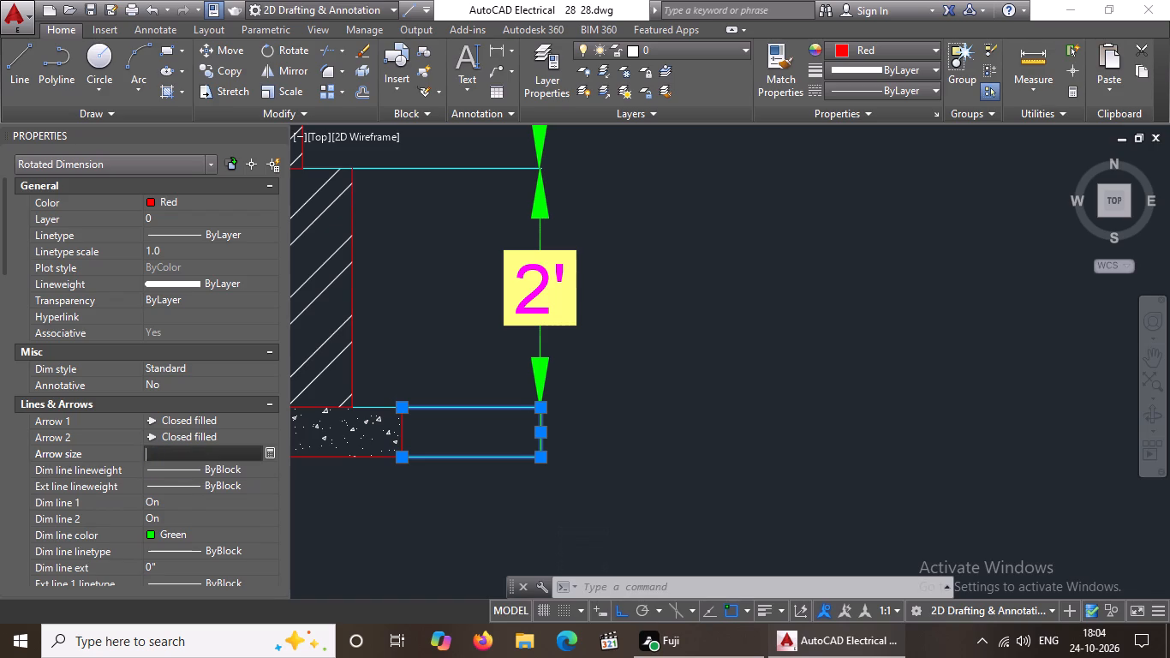
{"action": "key", "text": "BackSpace"}
{"action": "type", "text": "5\""}
{"action": "key", "text": "Return"}
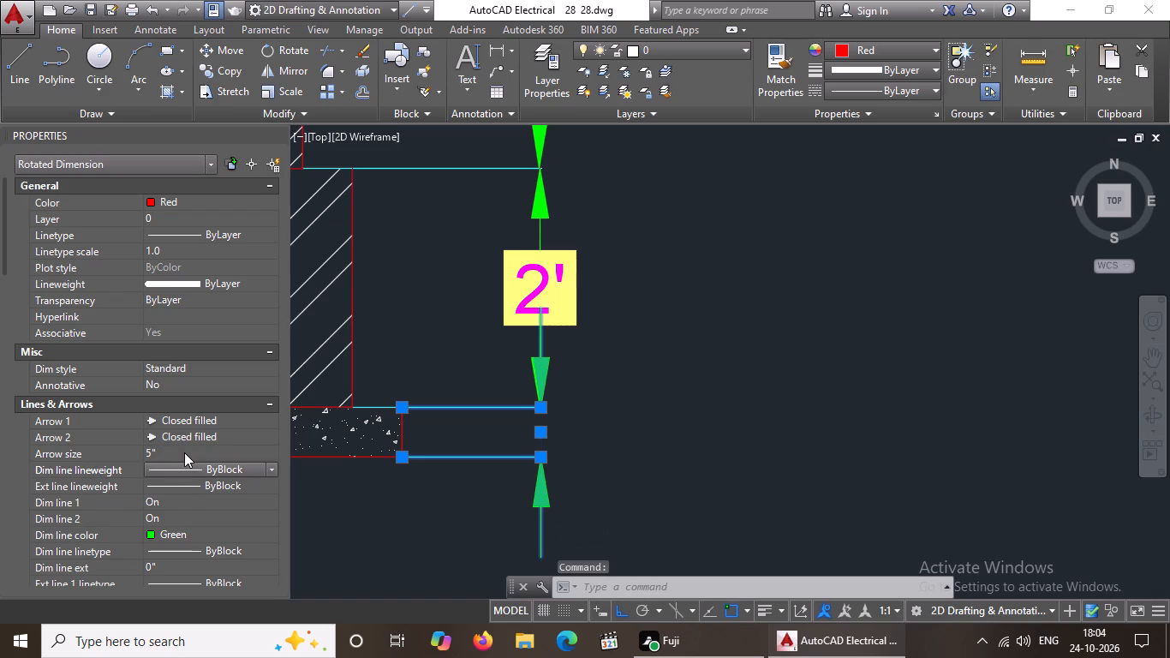
Set the text height of the base concrete's thickness dimension to 5".
{"action": "scroll", "coordinate": [188, 452], "scroll_direction": "down", "scroll_amount": 3}
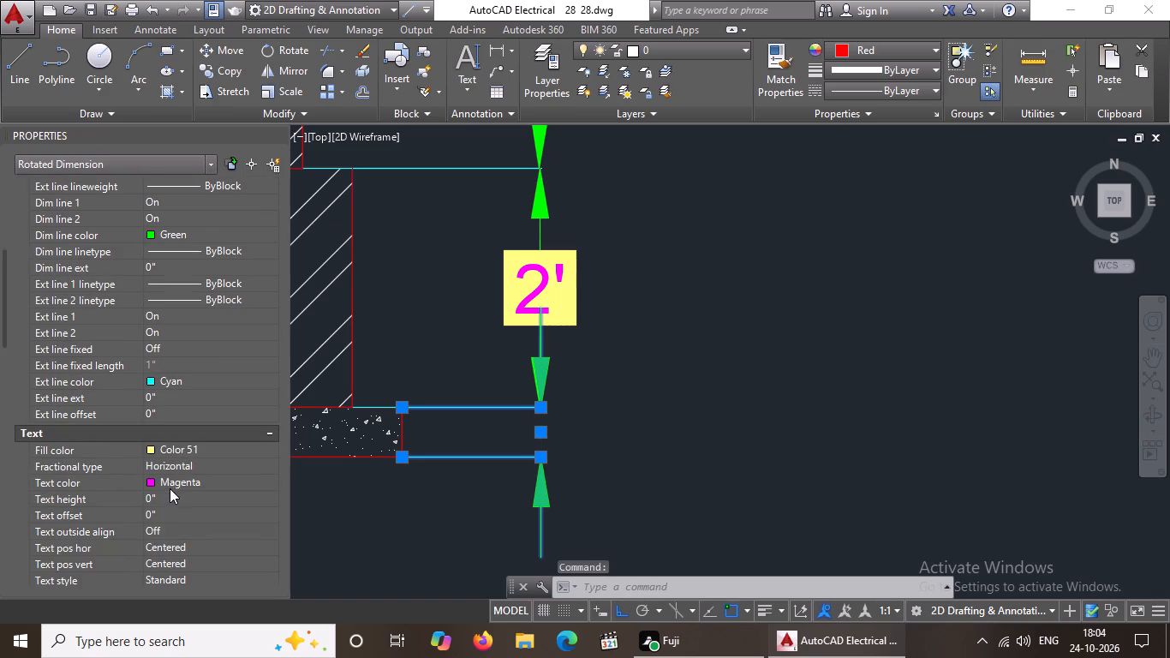
{"action": "left_click", "coordinate": [174, 493]}
{"action": "key", "text": "BackSpace"}
{"action": "key", "text": "BackSpace"}
{"action": "type", "text": "5\""}
{"action": "key", "text": "Return"}
Close the object properties and deselect the base concrete dimension.
{"action": "scroll", "coordinate": [440, 433], "scroll_direction": "down", "scroll_amount": 1}
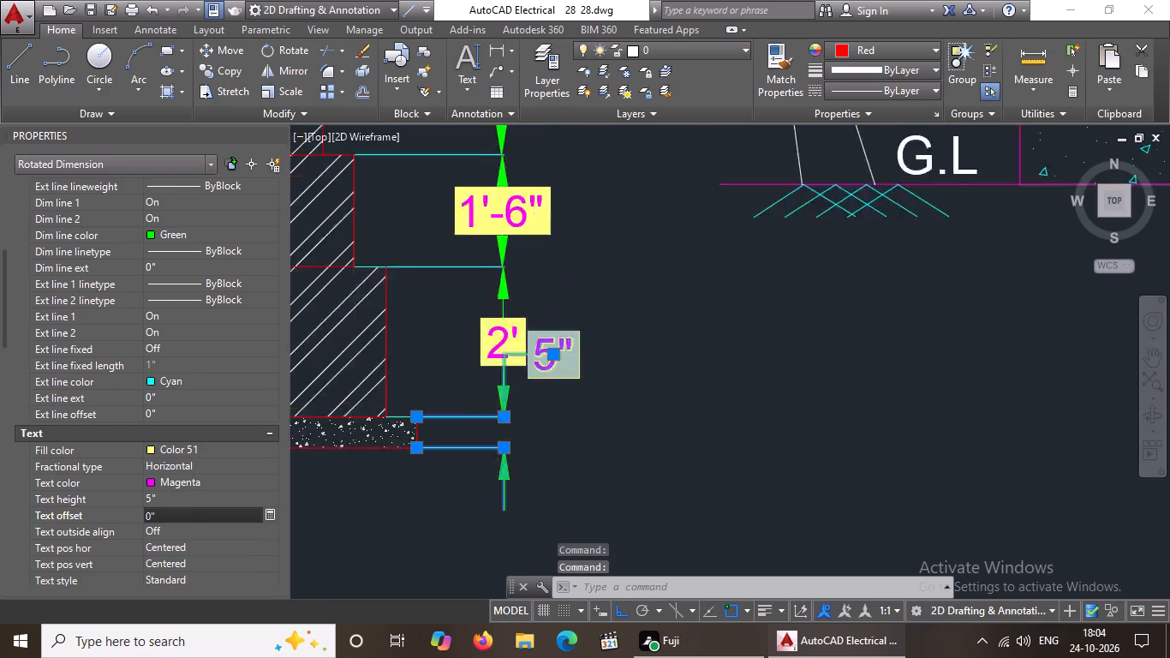
{"action": "scroll", "coordinate": [440, 433], "scroll_direction": "down", "scroll_amount": 2}
{"action": "scroll", "coordinate": [478, 440], "scroll_direction": "up", "scroll_amount": 2}
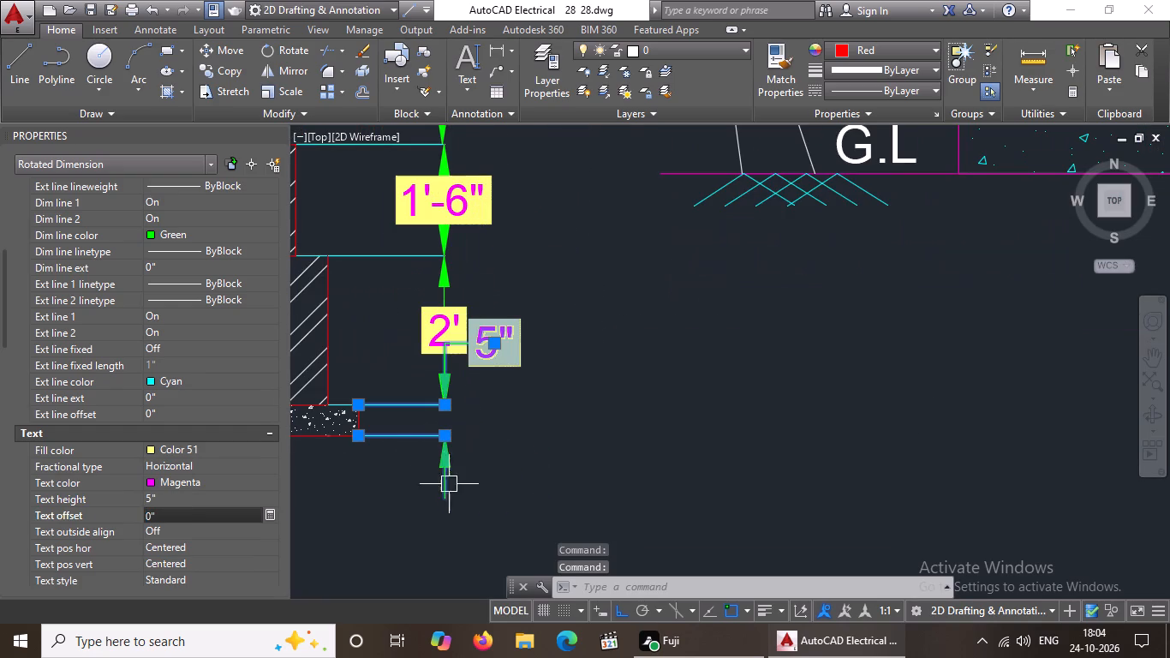
{"action": "scroll", "coordinate": [482, 458], "scroll_direction": "down", "scroll_amount": 1}
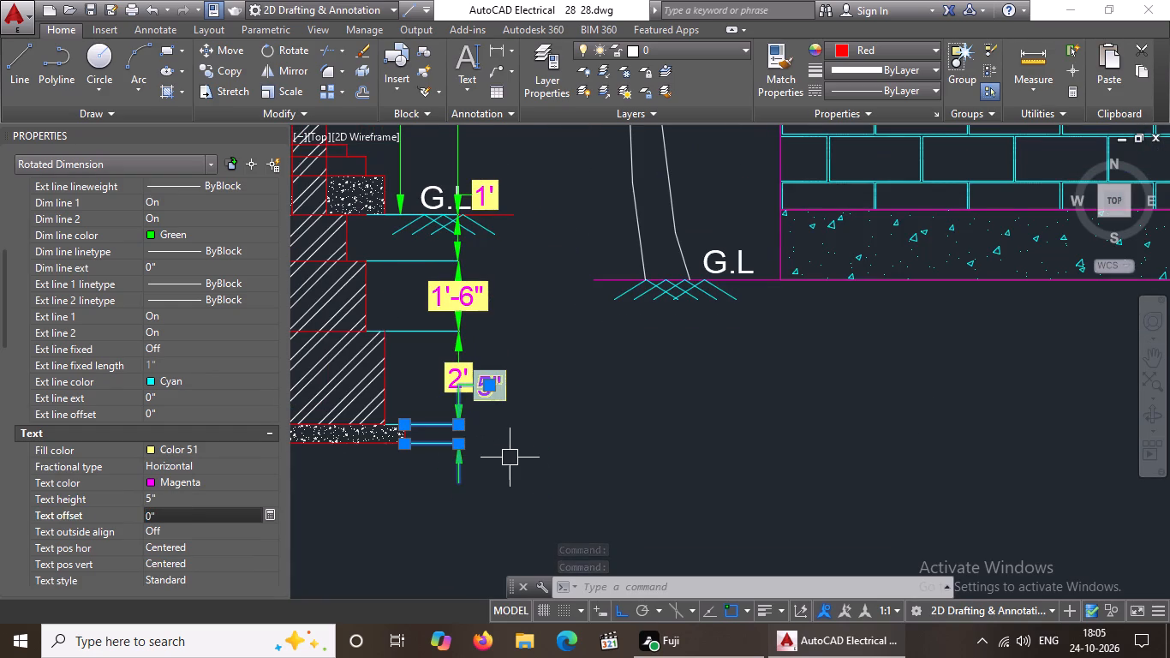
{"action": "left_click", "coordinate": [275, 134]}
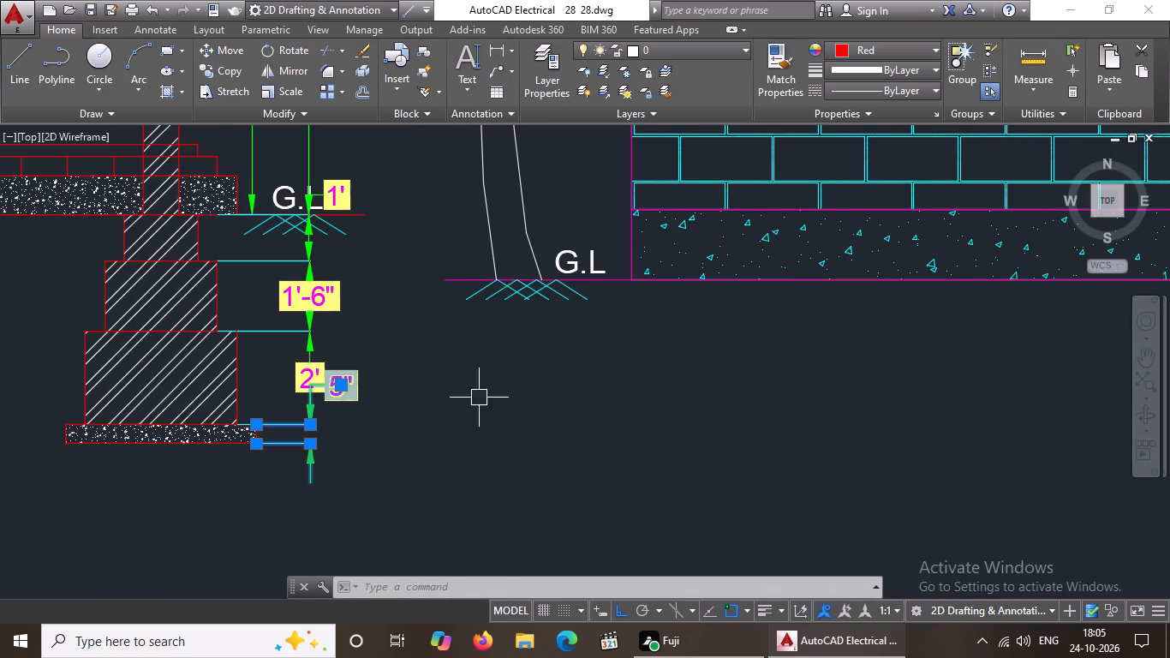
{"action": "left_click", "coordinate": [477, 398]}
{"action": "left_click", "coordinate": [467, 407]}
{"action": "key", "text": "Escape"}
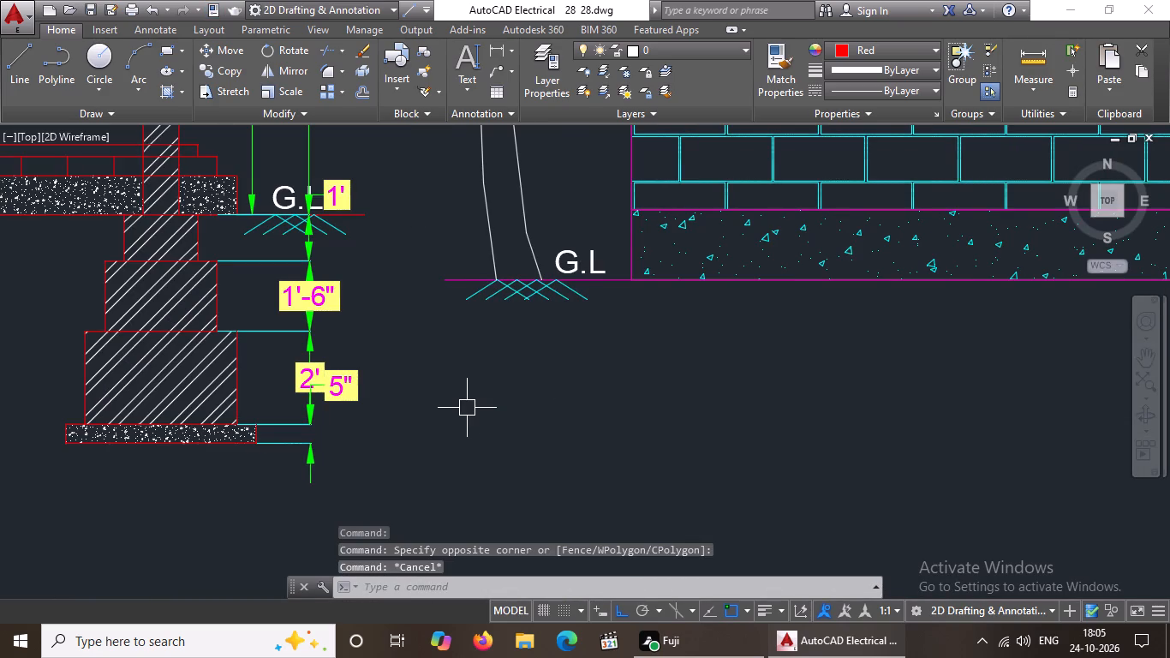
Examine the dimensioned section together with the elevation, the home plan and the column footing plan.
{"action": "scroll", "coordinate": [495, 428], "scroll_direction": "down", "scroll_amount": 3}
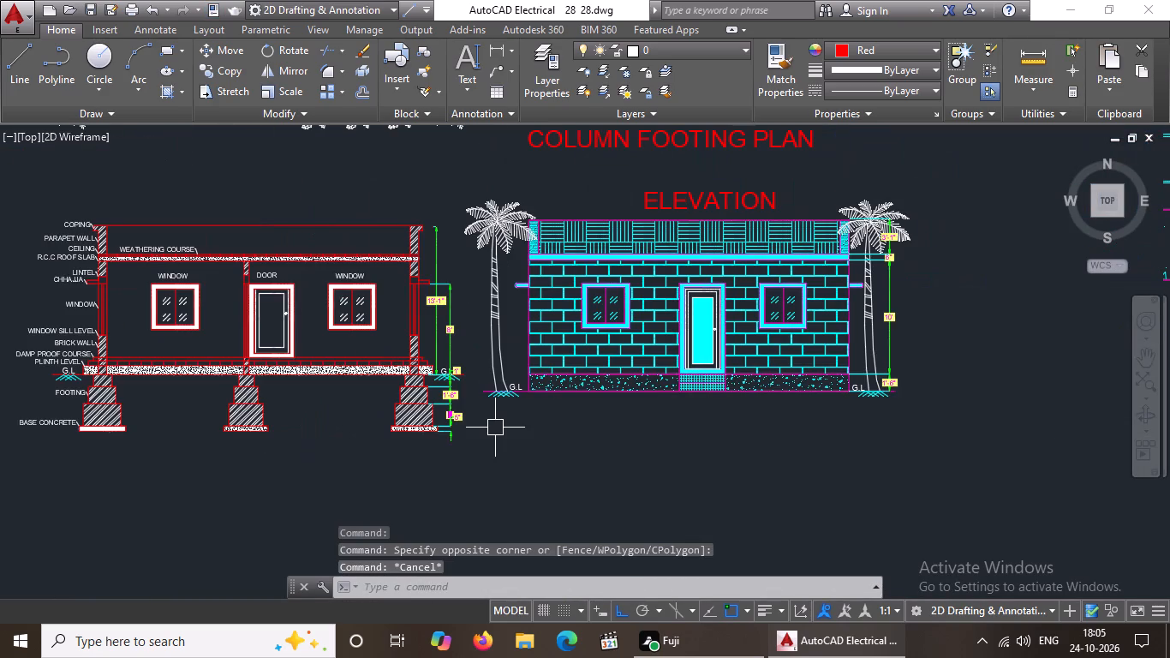
{"action": "scroll", "coordinate": [495, 428], "scroll_direction": "down", "scroll_amount": 1}
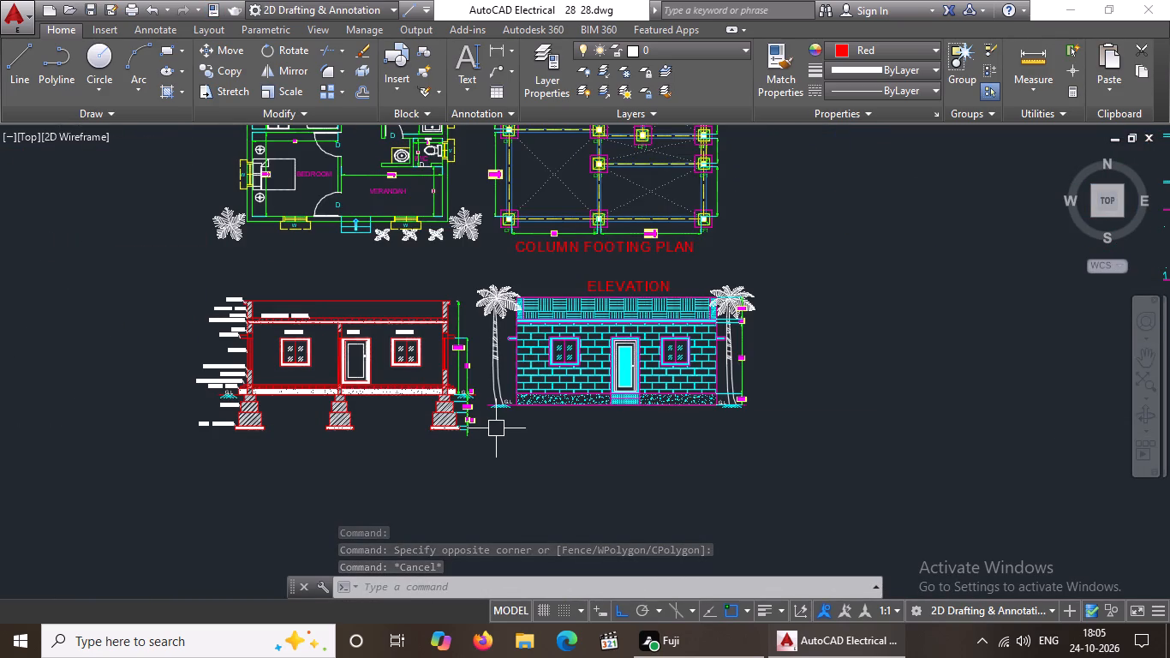
{"action": "middle_click_drag", "start_coordinate": [496, 428], "coordinate": [488, 458]}
{"action": "scroll", "coordinate": [344, 404], "scroll_direction": "up", "scroll_amount": 1}
{"action": "scroll", "coordinate": [486, 415], "scroll_direction": "down", "scroll_amount": 2}
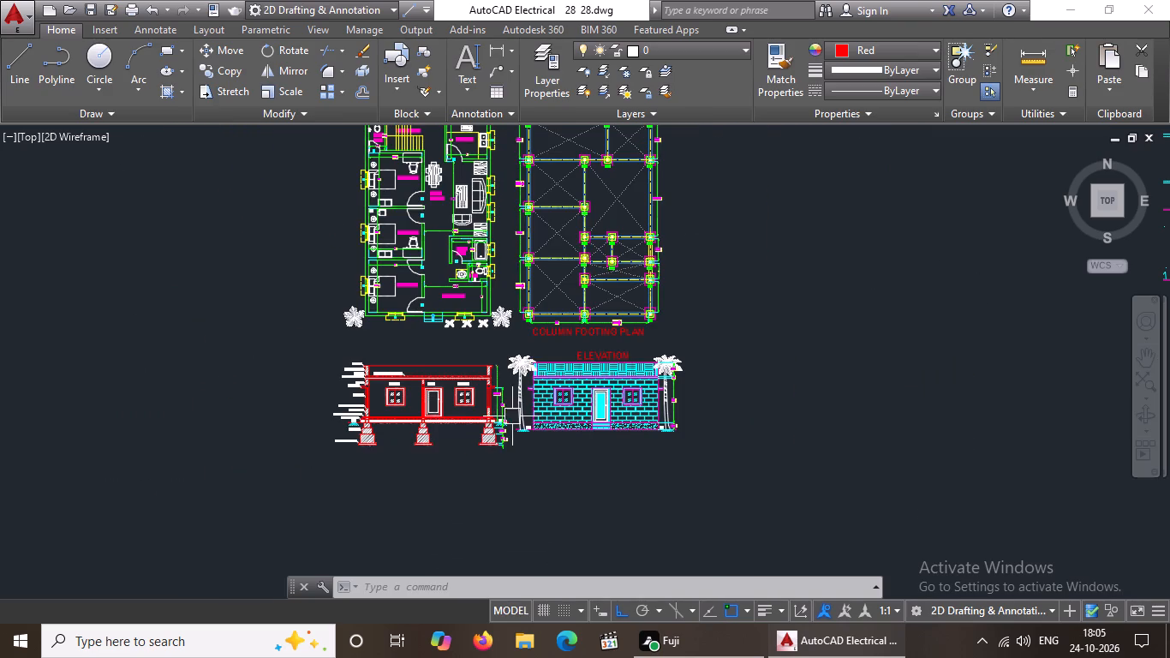
{"action": "middle_click_drag", "start_coordinate": [516, 414], "coordinate": [481, 503]}
{"action": "middle_click", "coordinate": [481, 503]}
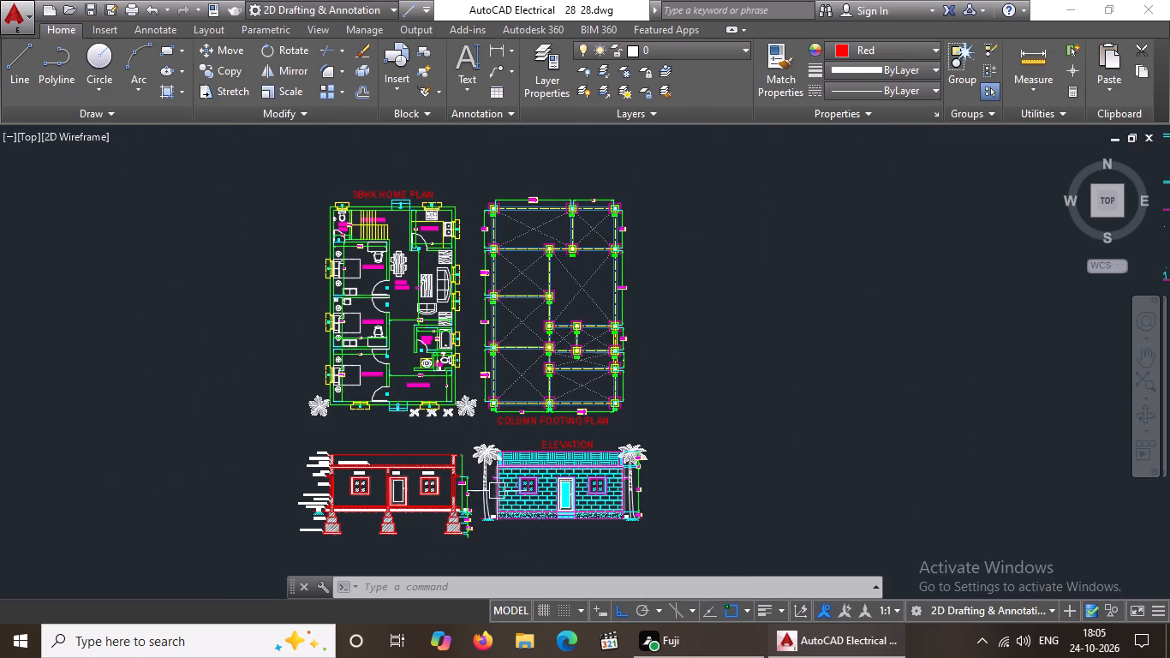
{"action": "scroll", "coordinate": [506, 476], "scroll_direction": "up", "scroll_amount": 2}
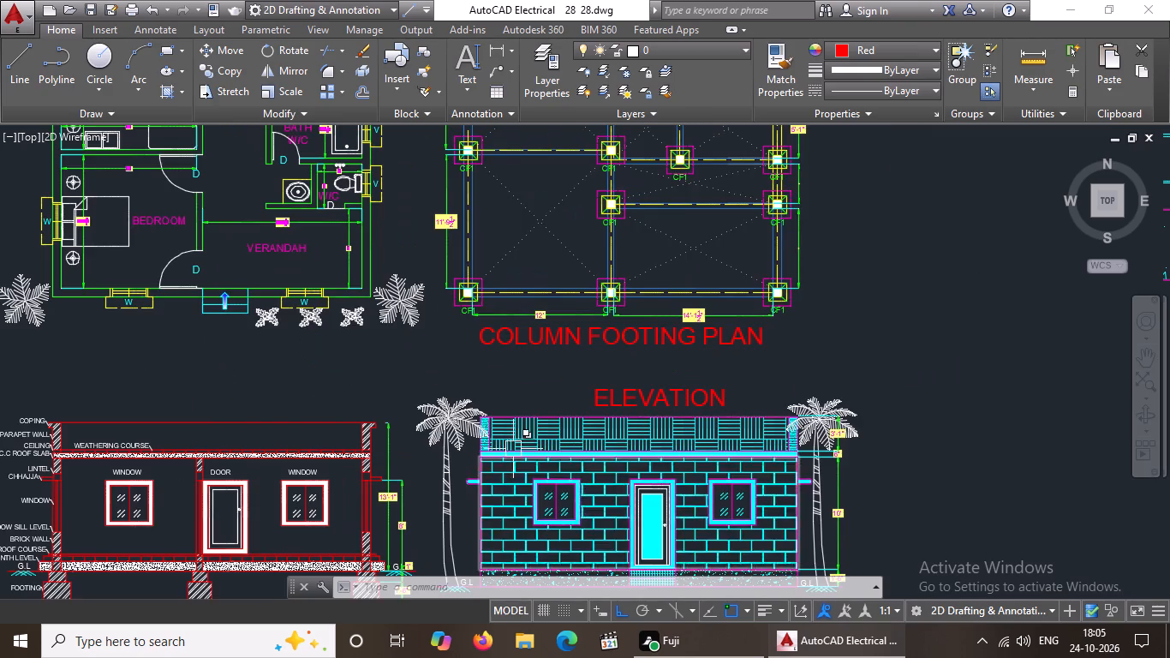
{"action": "scroll", "coordinate": [515, 446], "scroll_direction": "down", "scroll_amount": 3}
{"action": "middle_click_drag", "start_coordinate": [531, 435], "coordinate": [558, 373]}
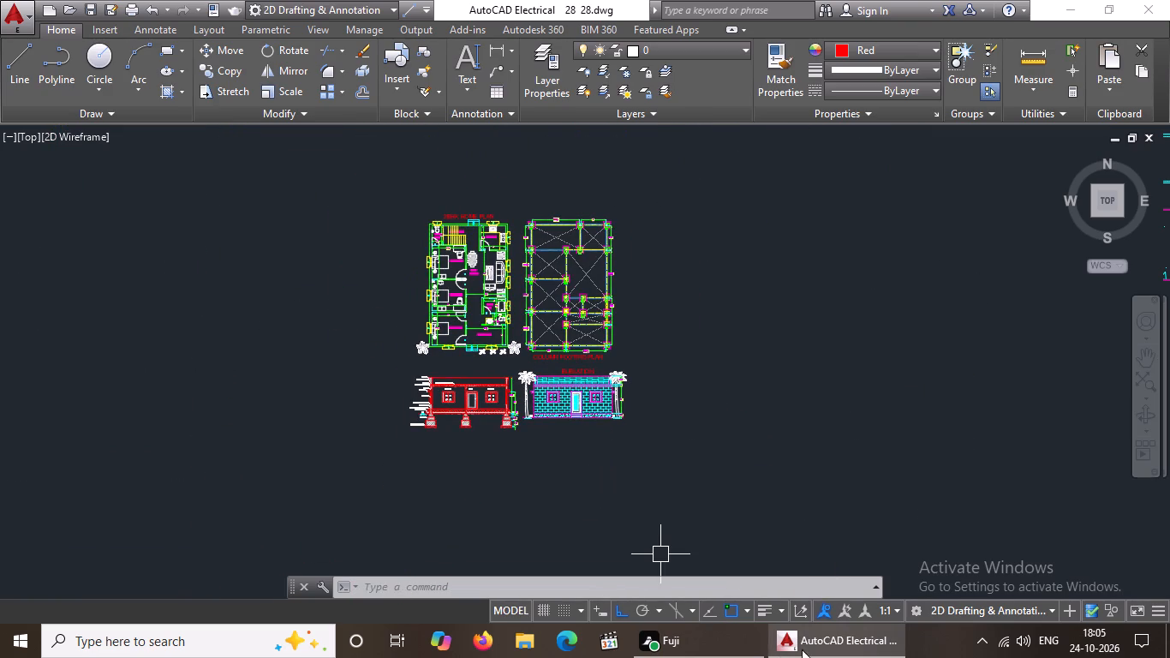
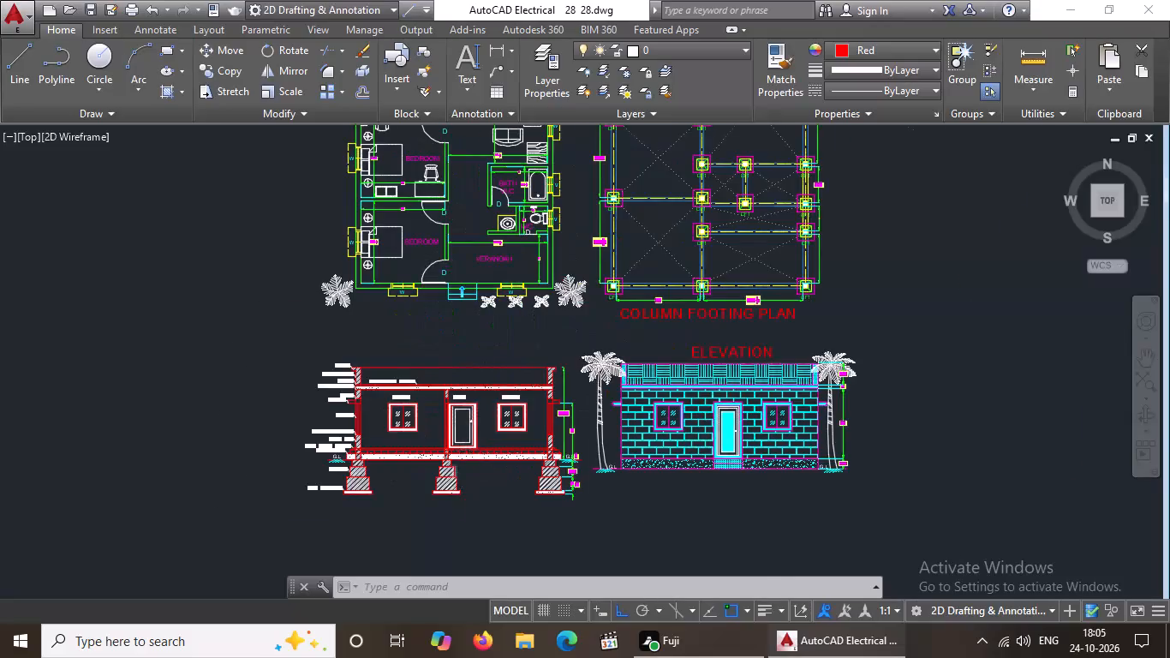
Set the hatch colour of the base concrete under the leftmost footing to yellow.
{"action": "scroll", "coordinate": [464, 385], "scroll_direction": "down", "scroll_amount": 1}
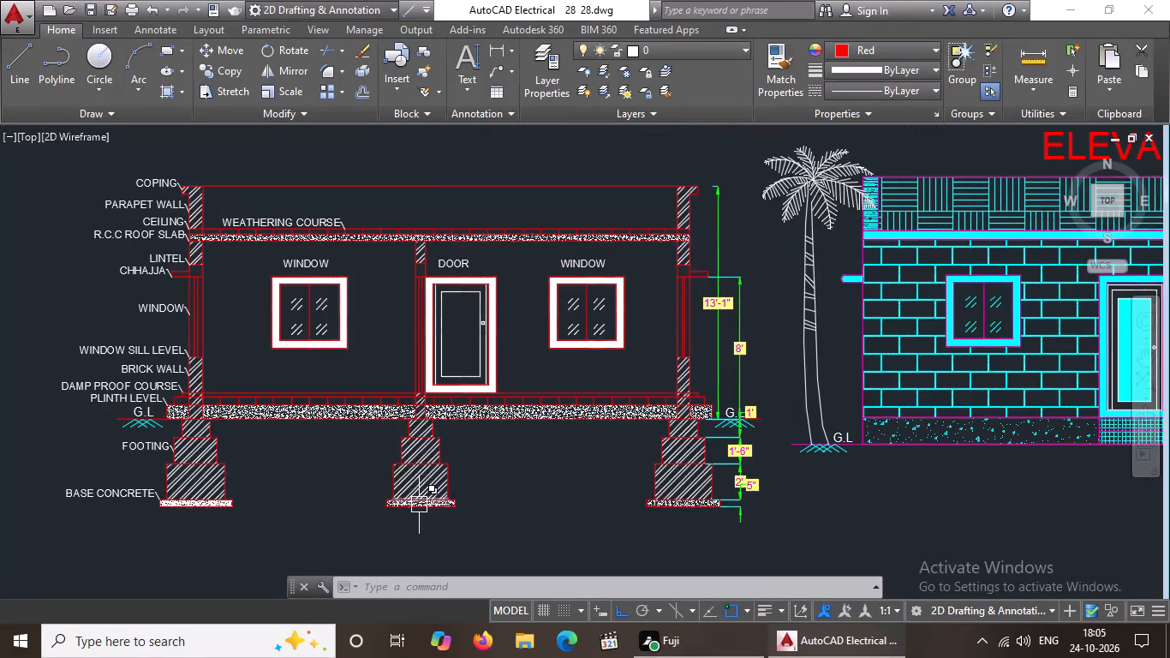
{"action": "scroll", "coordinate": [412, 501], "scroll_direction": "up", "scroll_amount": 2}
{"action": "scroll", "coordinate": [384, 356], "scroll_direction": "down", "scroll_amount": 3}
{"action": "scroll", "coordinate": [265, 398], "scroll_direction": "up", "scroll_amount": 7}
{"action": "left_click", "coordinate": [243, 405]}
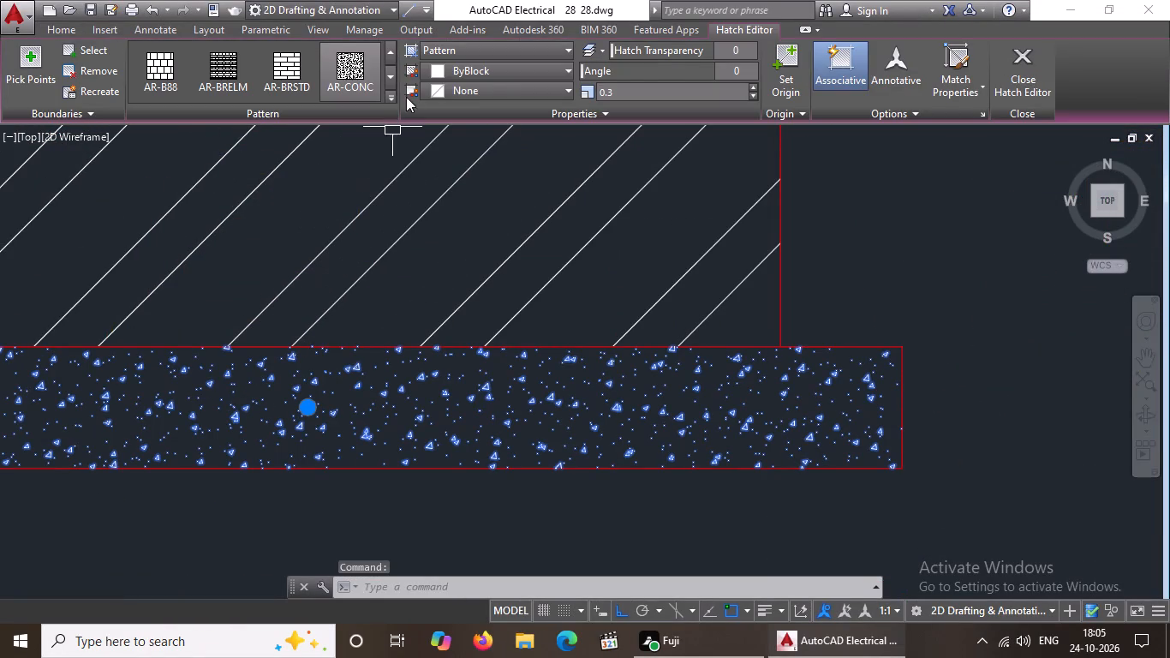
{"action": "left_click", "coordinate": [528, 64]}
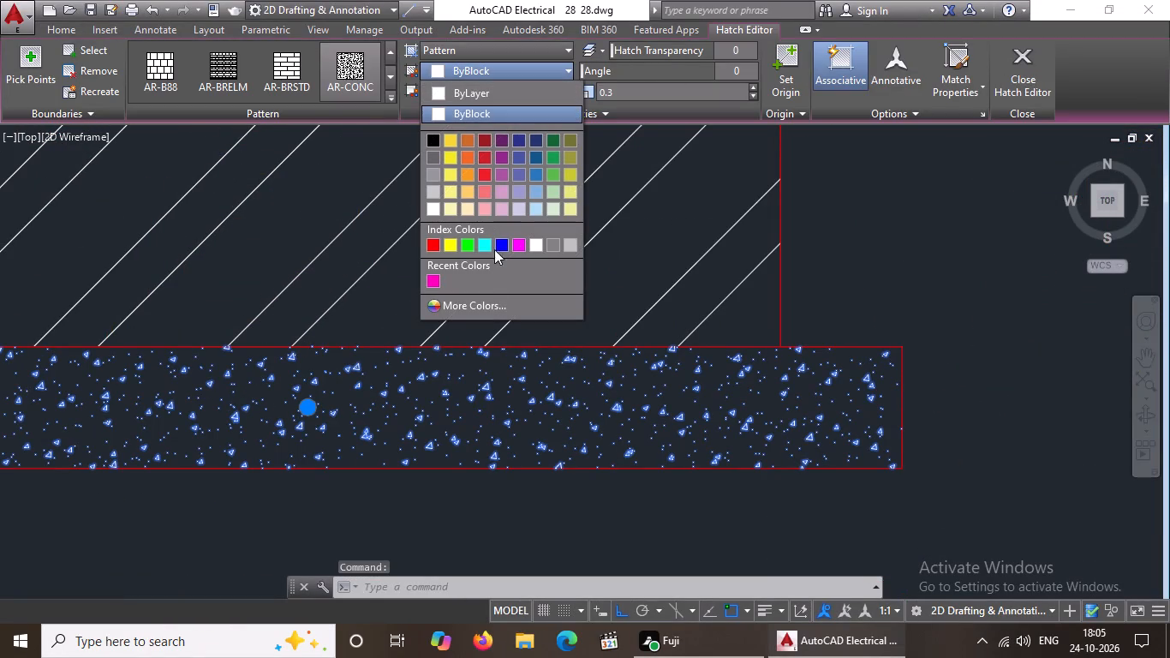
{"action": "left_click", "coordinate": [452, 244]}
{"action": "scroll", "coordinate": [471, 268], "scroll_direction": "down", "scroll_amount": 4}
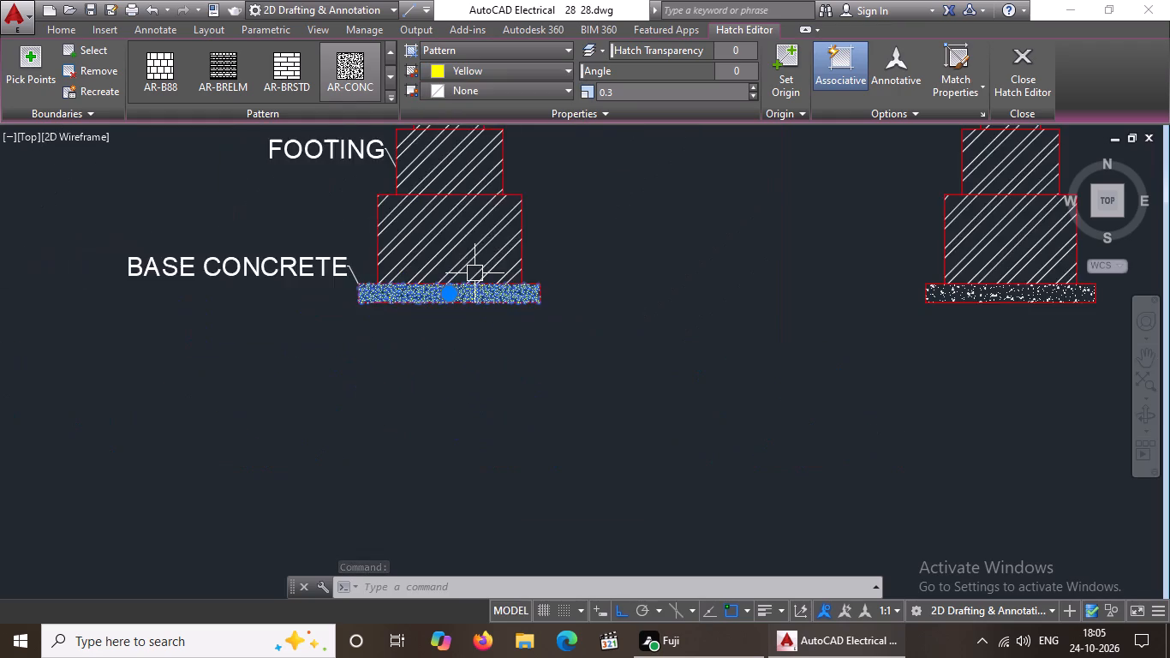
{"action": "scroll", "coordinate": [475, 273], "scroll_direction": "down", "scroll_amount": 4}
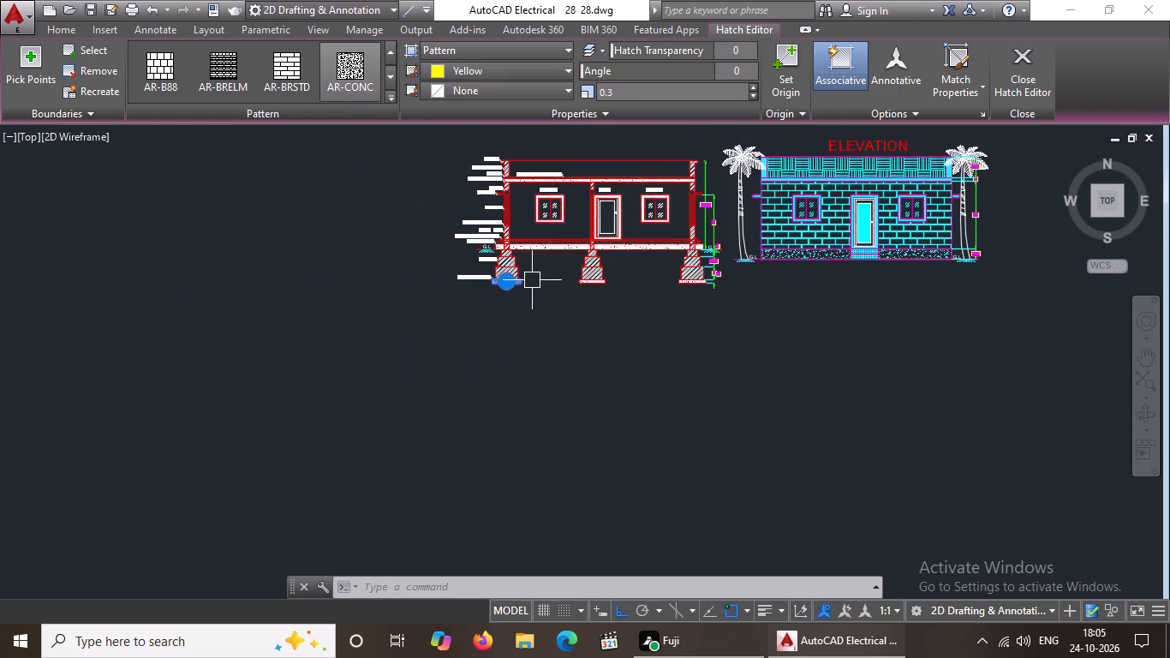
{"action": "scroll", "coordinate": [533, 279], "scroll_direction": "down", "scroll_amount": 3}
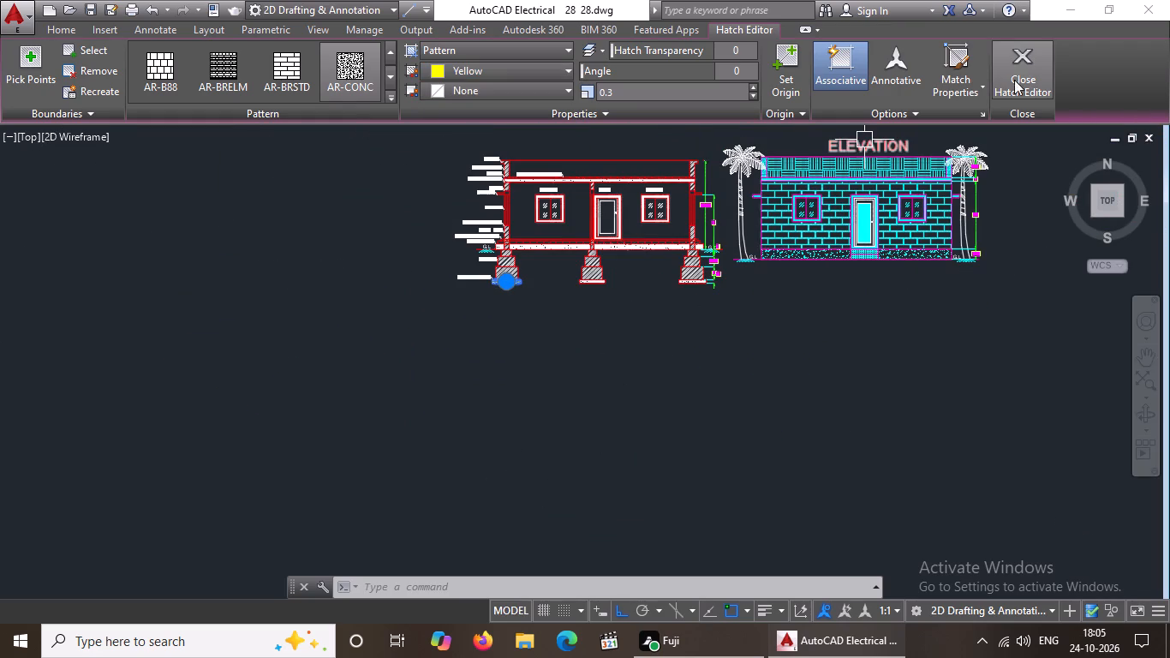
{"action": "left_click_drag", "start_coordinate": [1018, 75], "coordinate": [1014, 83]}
Set the colour of the diagonal ANSI32 hatch in the section's footings and brick walls to yellow.
{"action": "middle_click_drag", "start_coordinate": [725, 320], "coordinate": [695, 450]}
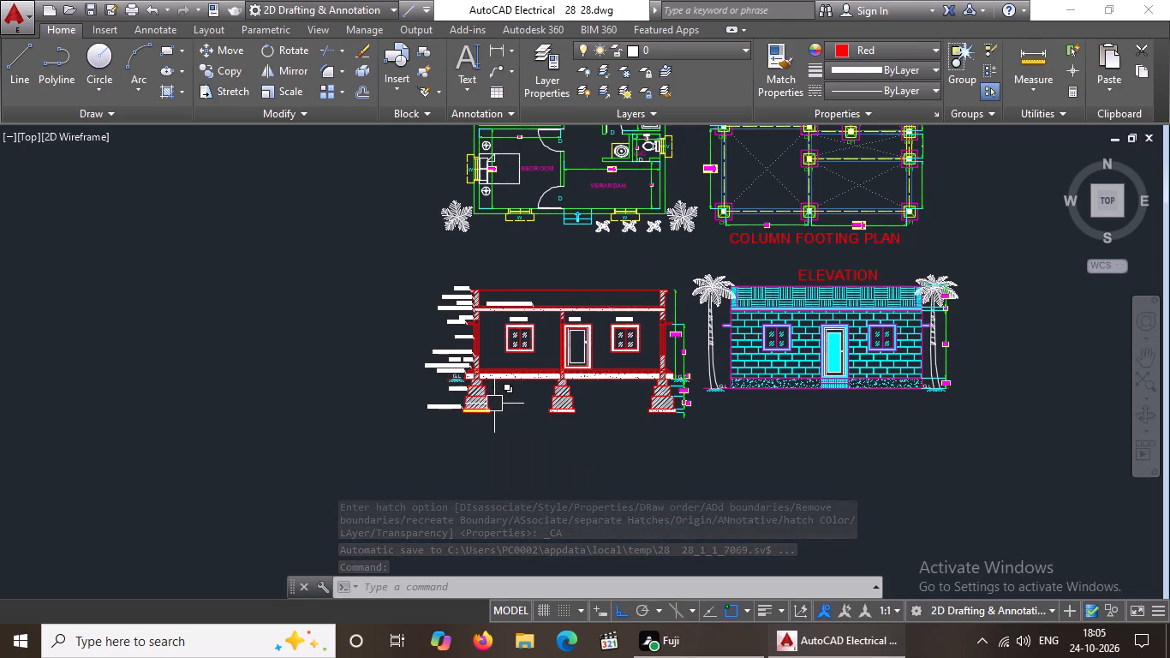
{"action": "scroll", "coordinate": [494, 404], "scroll_direction": "up", "scroll_amount": 4}
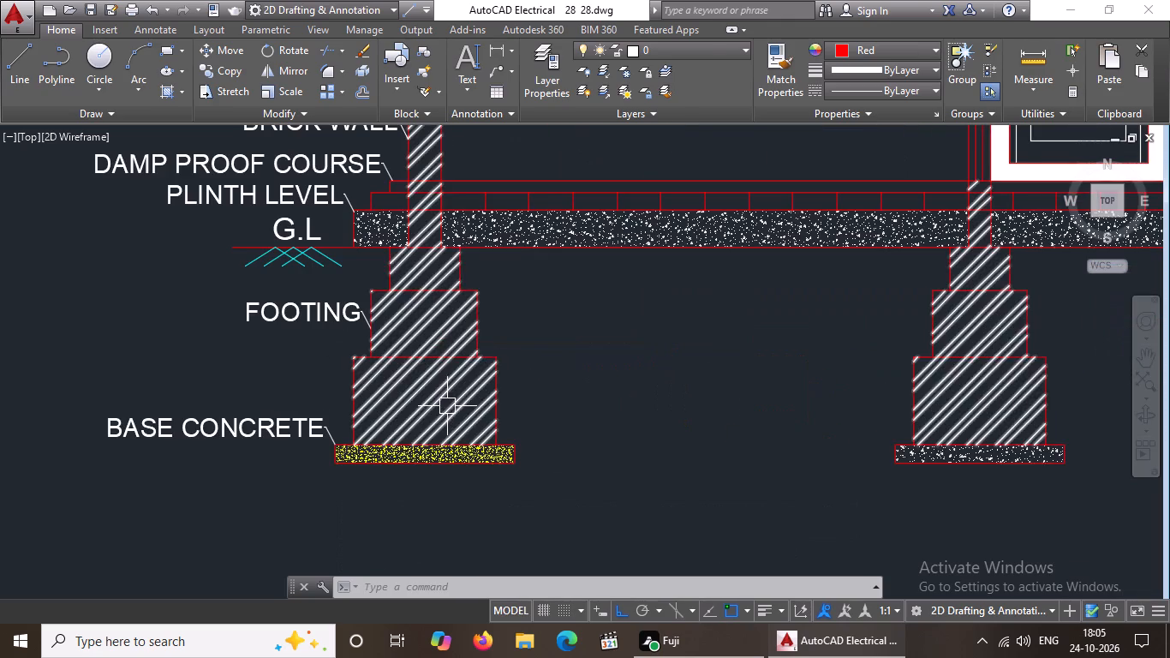
{"action": "left_click", "coordinate": [447, 406]}
{"action": "left_click", "coordinate": [530, 66]}
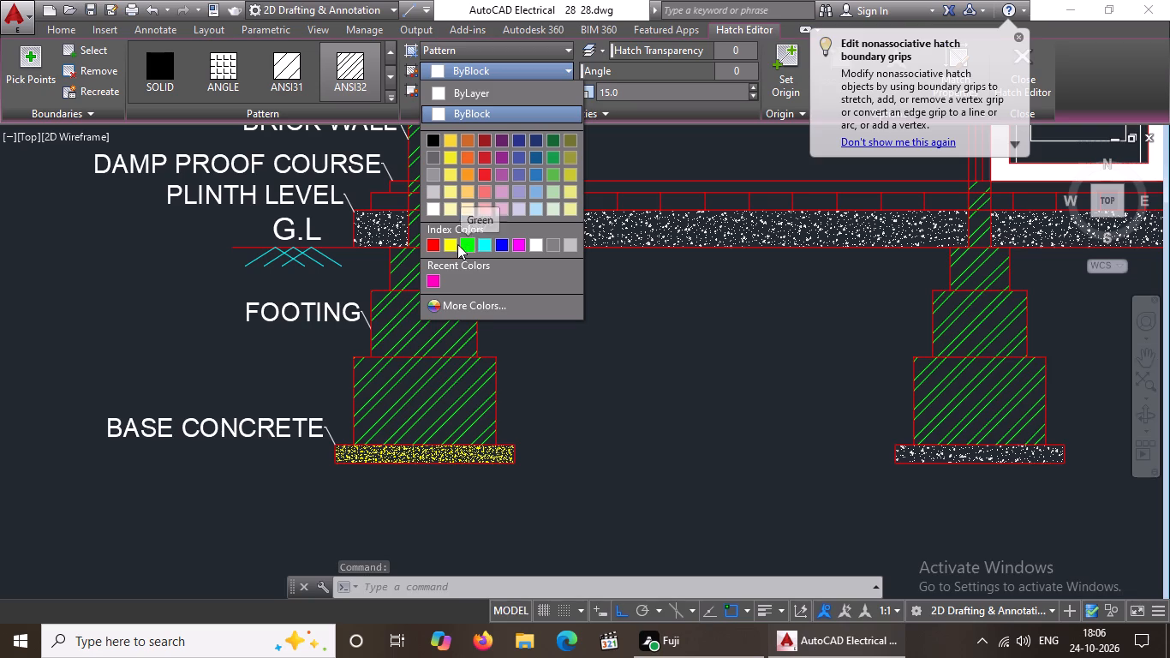
{"action": "left_click", "coordinate": [450, 247]}
{"action": "scroll", "coordinate": [561, 292], "scroll_direction": "down", "scroll_amount": 3}
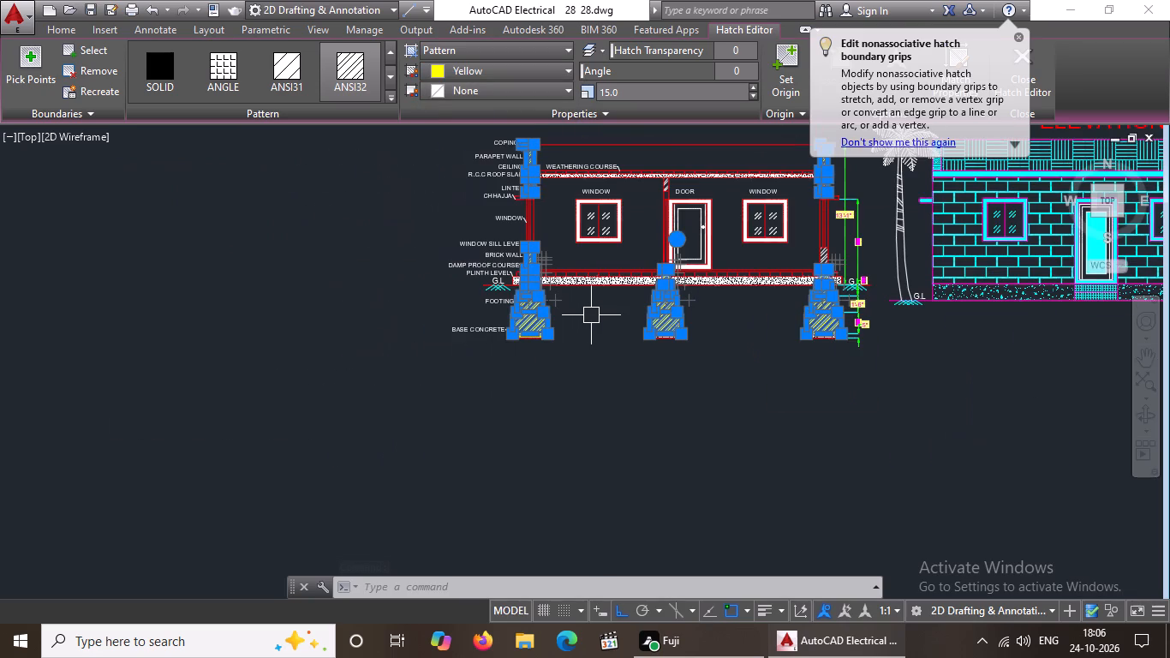
{"action": "left_click", "coordinate": [1018, 79]}
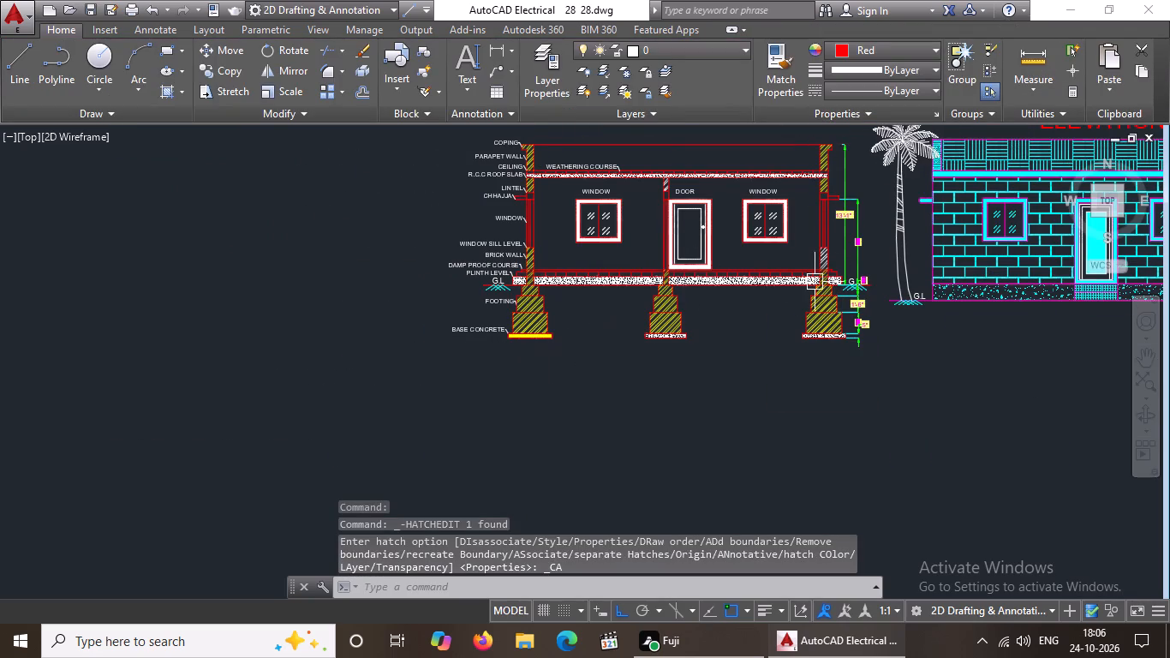
Set the remaining white ANSI32 wall hatch, below the rightmost wall's window opening and above the door, to yellow.
{"action": "scroll", "coordinate": [842, 269], "scroll_direction": "up", "scroll_amount": 3}
{"action": "left_click", "coordinate": [761, 226]}
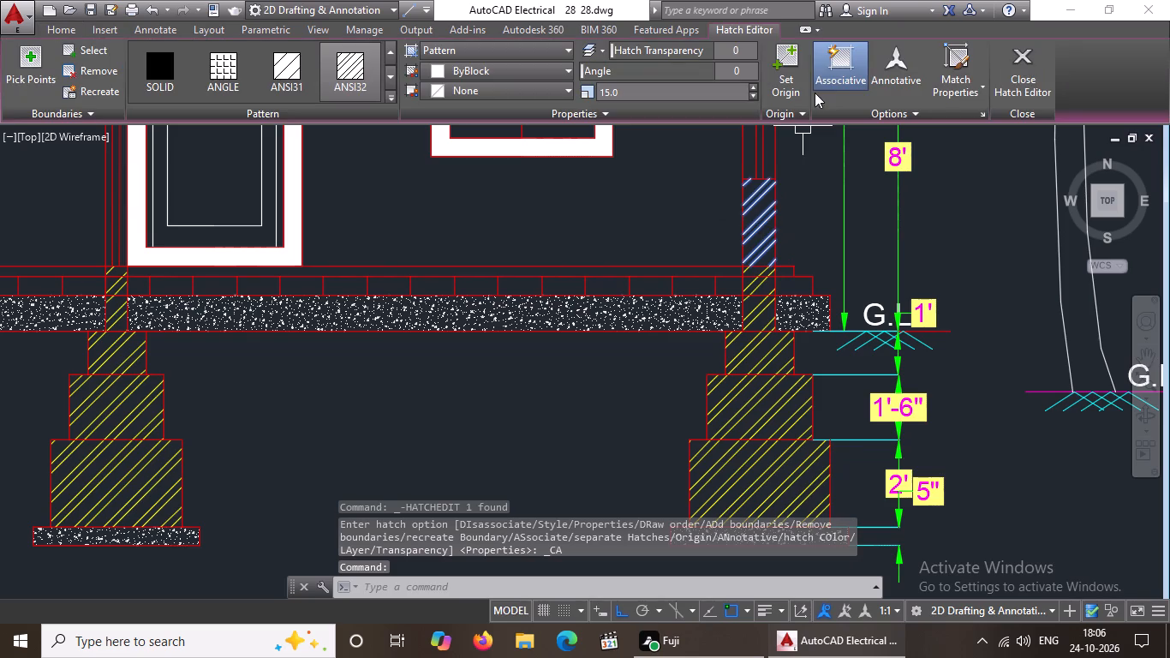
{"action": "left_click", "coordinate": [532, 67]}
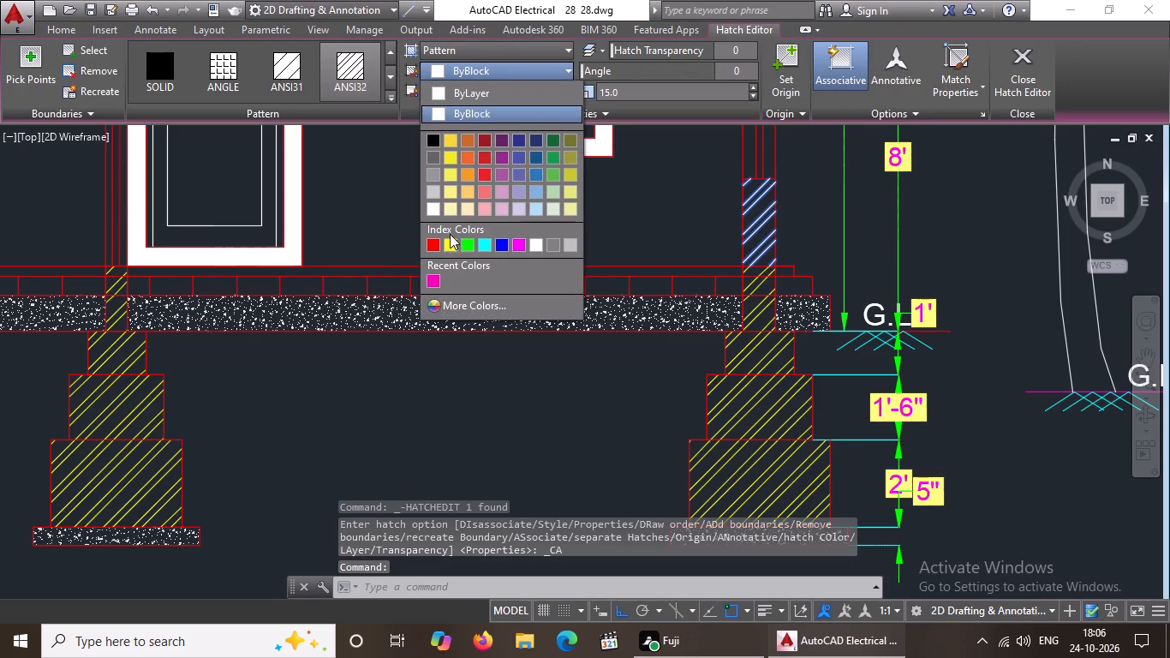
{"action": "left_click", "coordinate": [448, 242]}
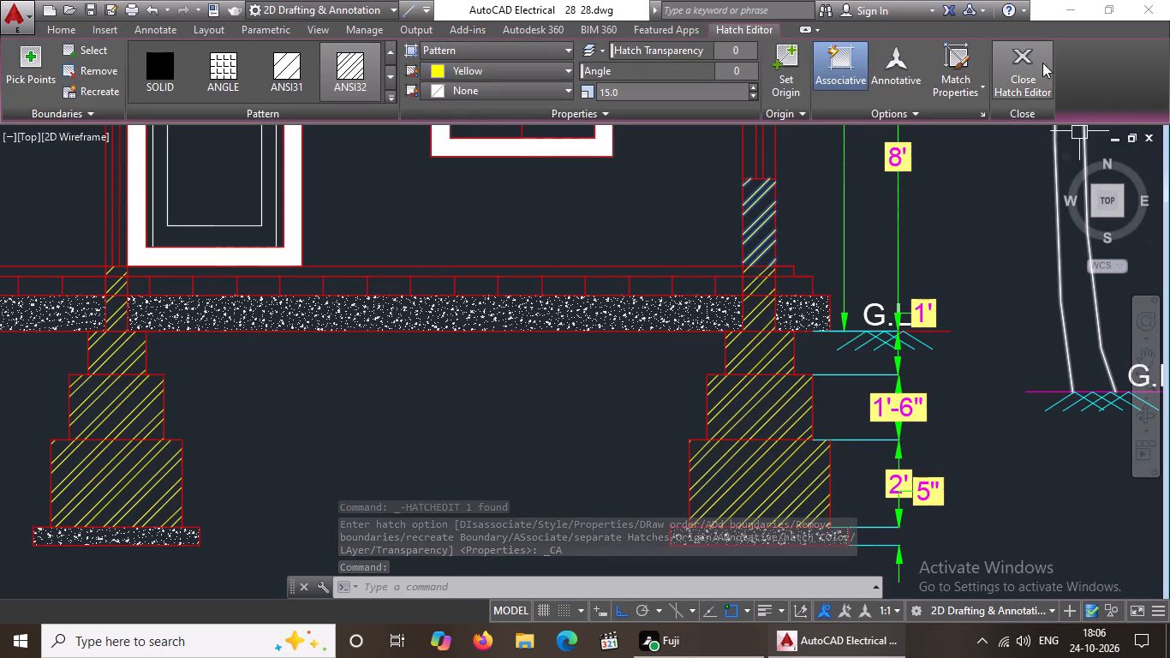
{"action": "left_click_drag", "start_coordinate": [1024, 69], "coordinate": [1018, 85]}
Set the AR-CONC hatch colour of the base concrete under the leftmost footing to green.
{"action": "scroll", "coordinate": [753, 337], "scroll_direction": "down", "scroll_amount": 4}
{"action": "scroll", "coordinate": [747, 303], "scroll_direction": "up", "scroll_amount": 2}
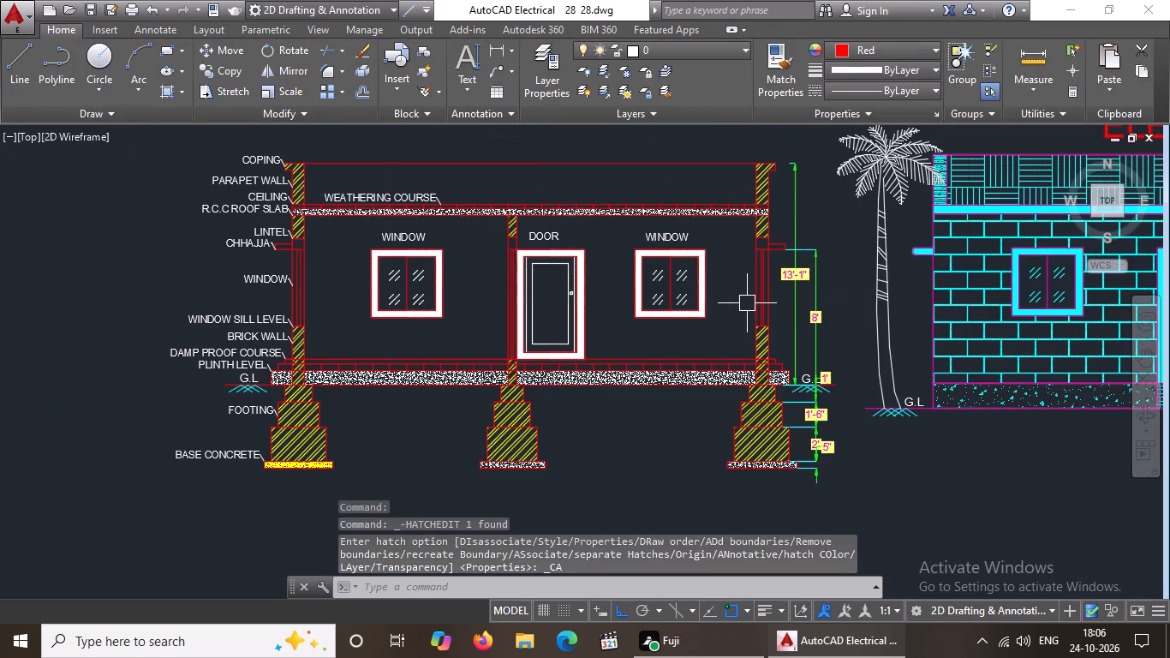
{"action": "scroll", "coordinate": [315, 458], "scroll_direction": "up", "scroll_amount": 2}
{"action": "scroll", "coordinate": [328, 441], "scroll_direction": "down", "scroll_amount": 3}
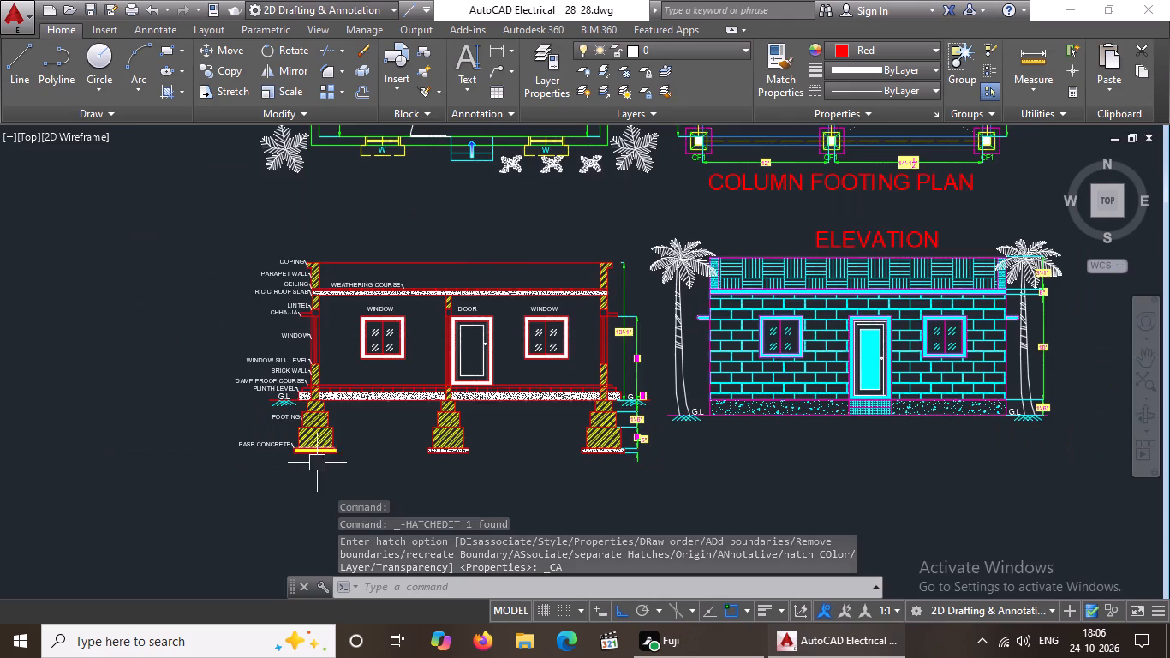
{"action": "scroll", "coordinate": [316, 463], "scroll_direction": "up", "scroll_amount": 5}
{"action": "left_click", "coordinate": [324, 428]}
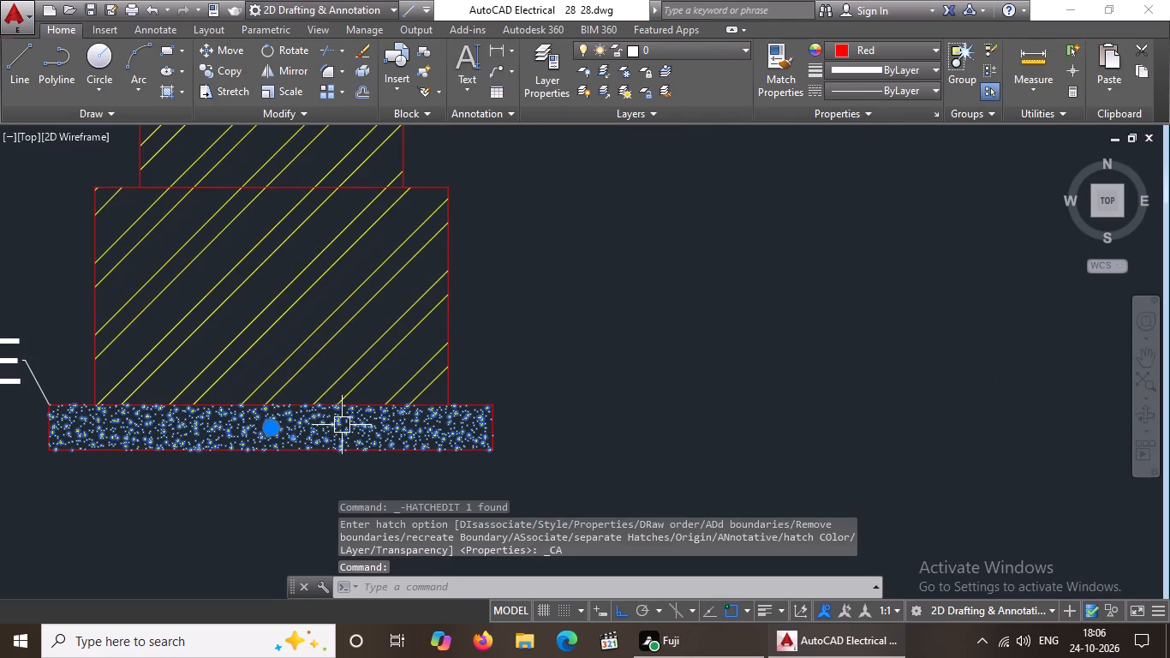
{"action": "left_click", "coordinate": [557, 70]}
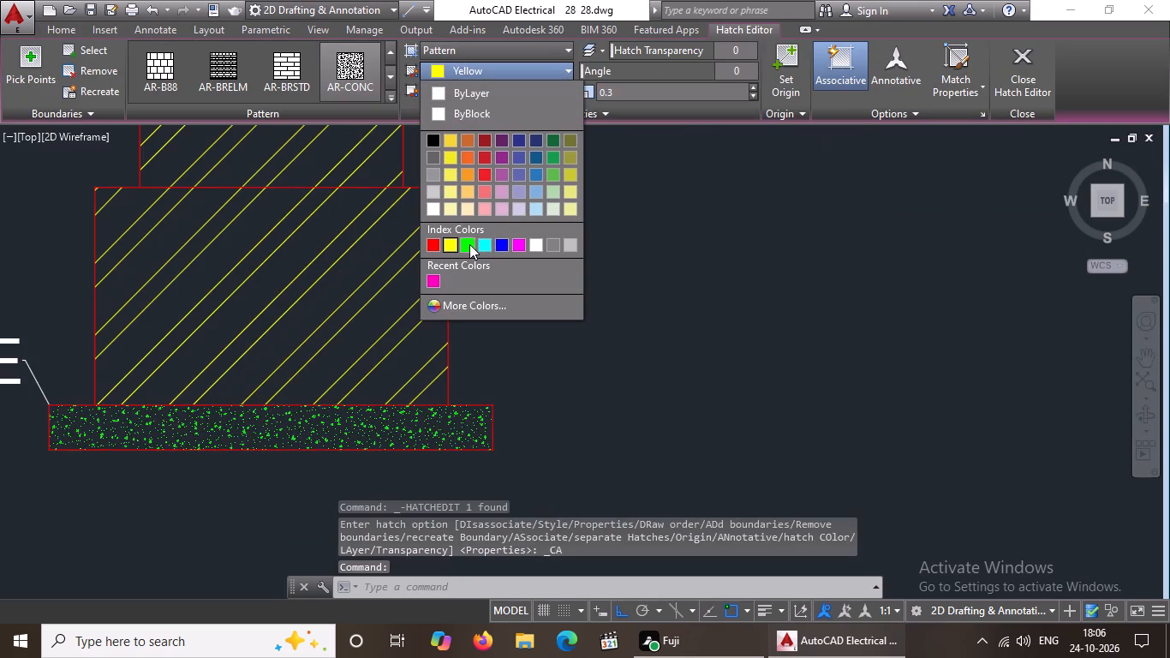
{"action": "left_click", "coordinate": [469, 244]}
{"action": "scroll", "coordinate": [562, 260], "scroll_direction": "down", "scroll_amount": 3}
{"action": "key", "text": "Escape"}
Set the AR-CONC hatch colour of the other base concretes, the plinth and the roof slab to green.
{"action": "scroll", "coordinate": [881, 309], "scroll_direction": "up", "scroll_amount": 2}
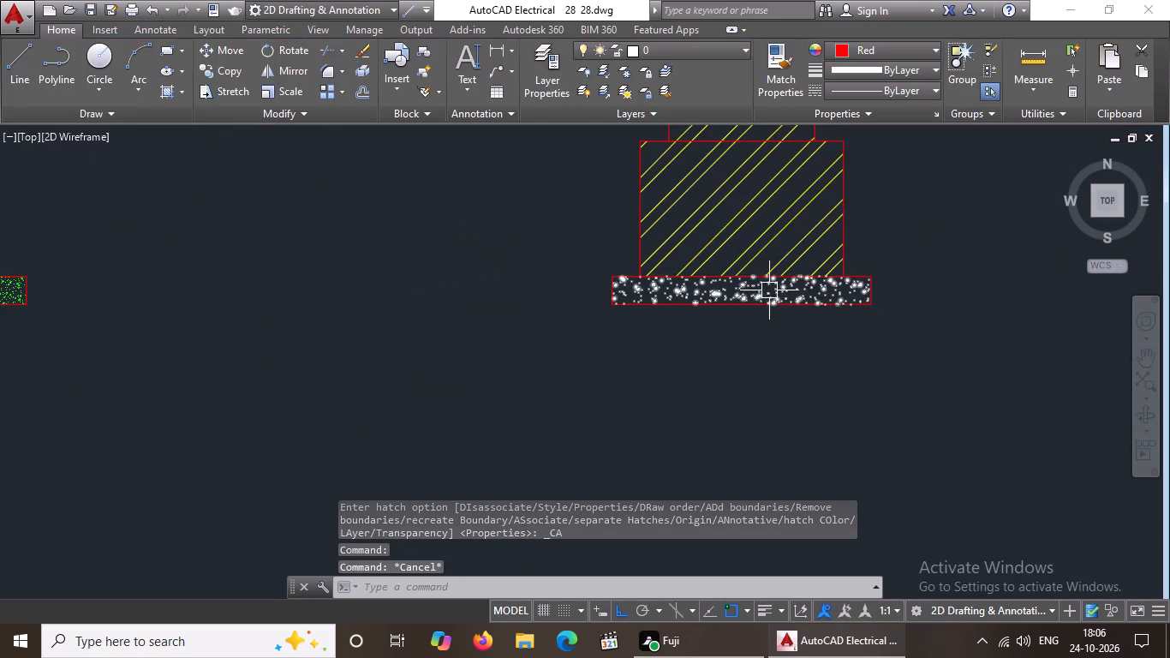
{"action": "left_click", "coordinate": [765, 291]}
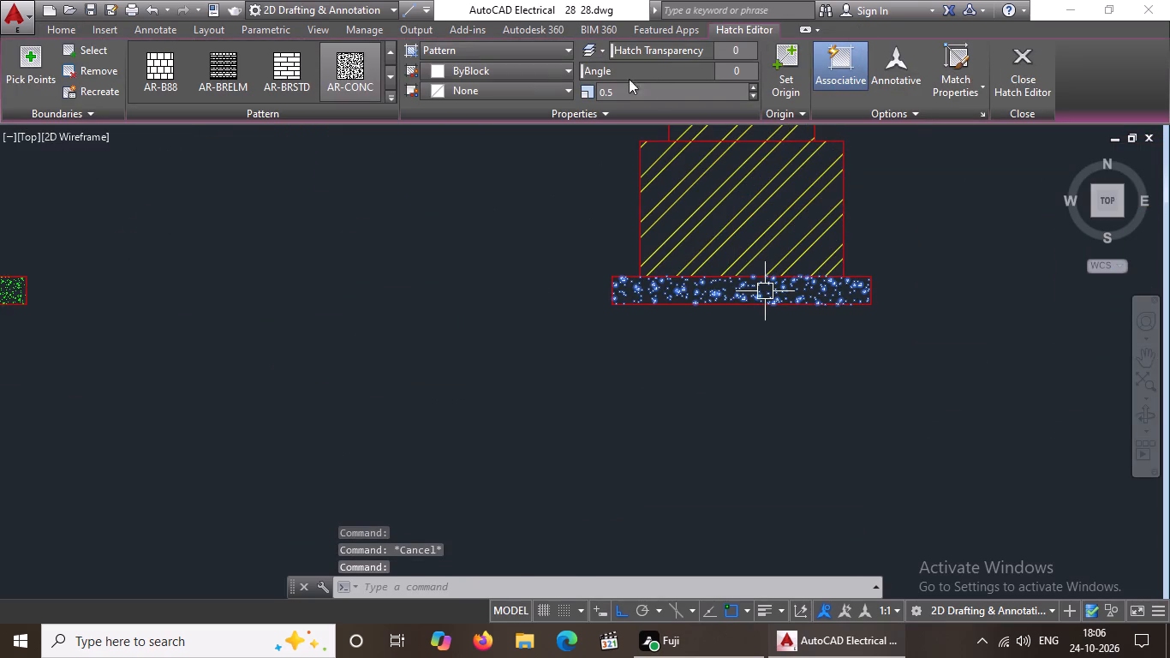
{"action": "left_click", "coordinate": [536, 64]}
{"action": "left_click", "coordinate": [469, 242]}
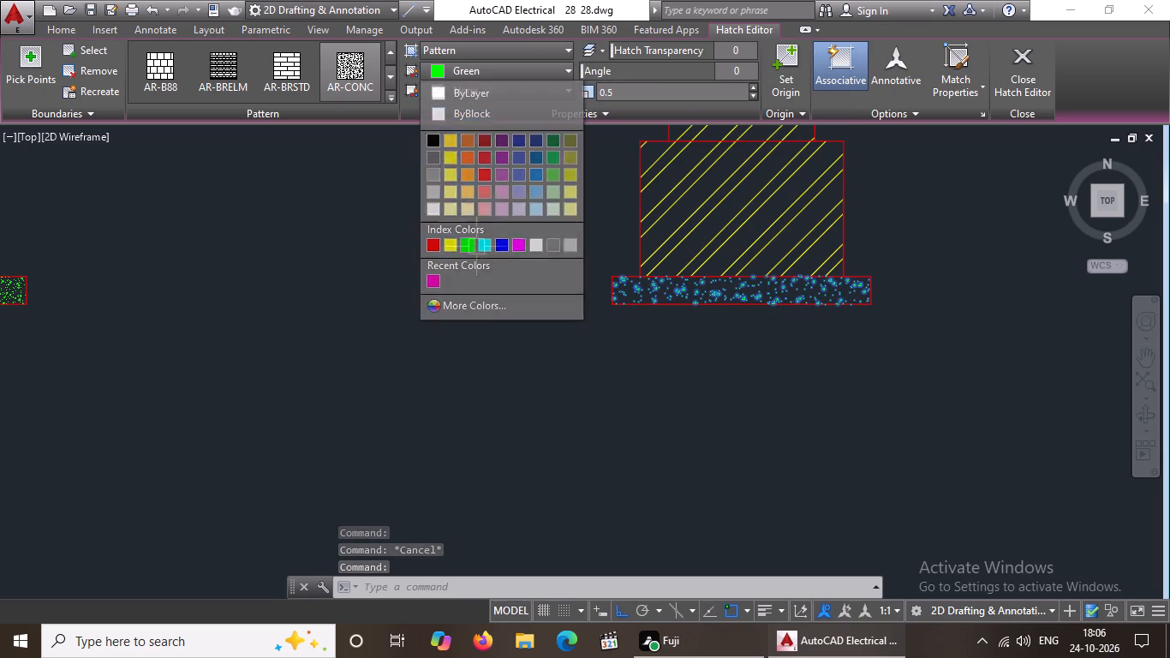
{"action": "left_click", "coordinate": [1028, 58]}
Examine the recoloured section hatches up close and together with the elevation and plans.
{"action": "scroll", "coordinate": [778, 233], "scroll_direction": "down", "scroll_amount": 4}
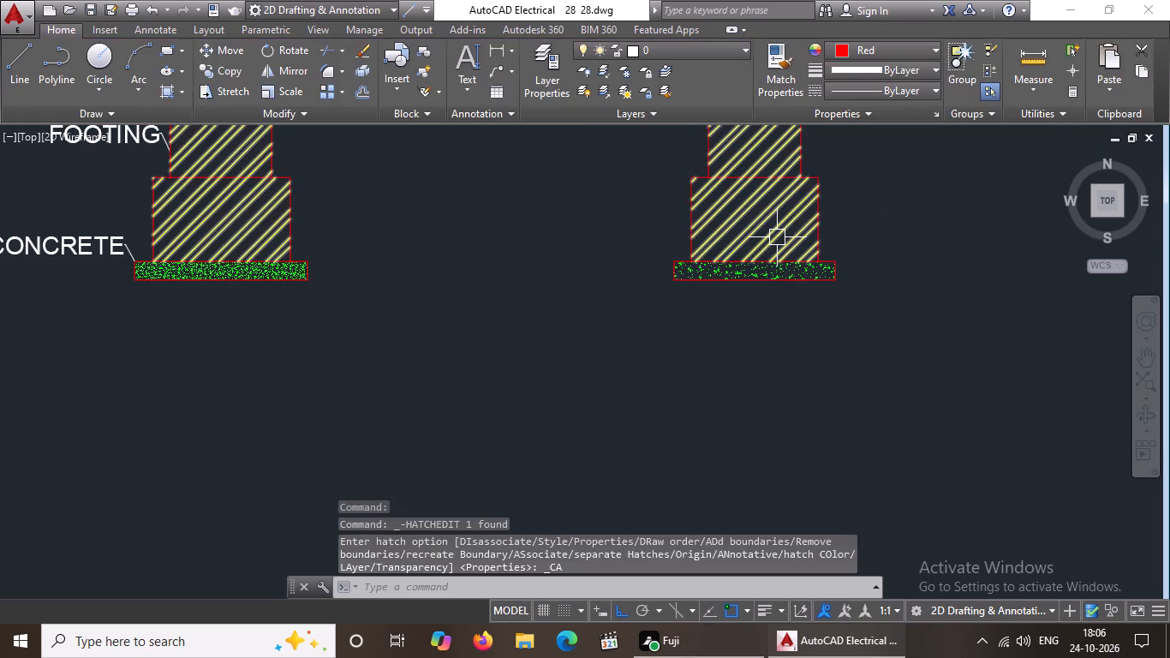
{"action": "scroll", "coordinate": [777, 237], "scroll_direction": "down", "scroll_amount": 4}
{"action": "middle_click_drag", "start_coordinate": [781, 242], "coordinate": [738, 325]}
{"action": "key", "text": "Escape"}
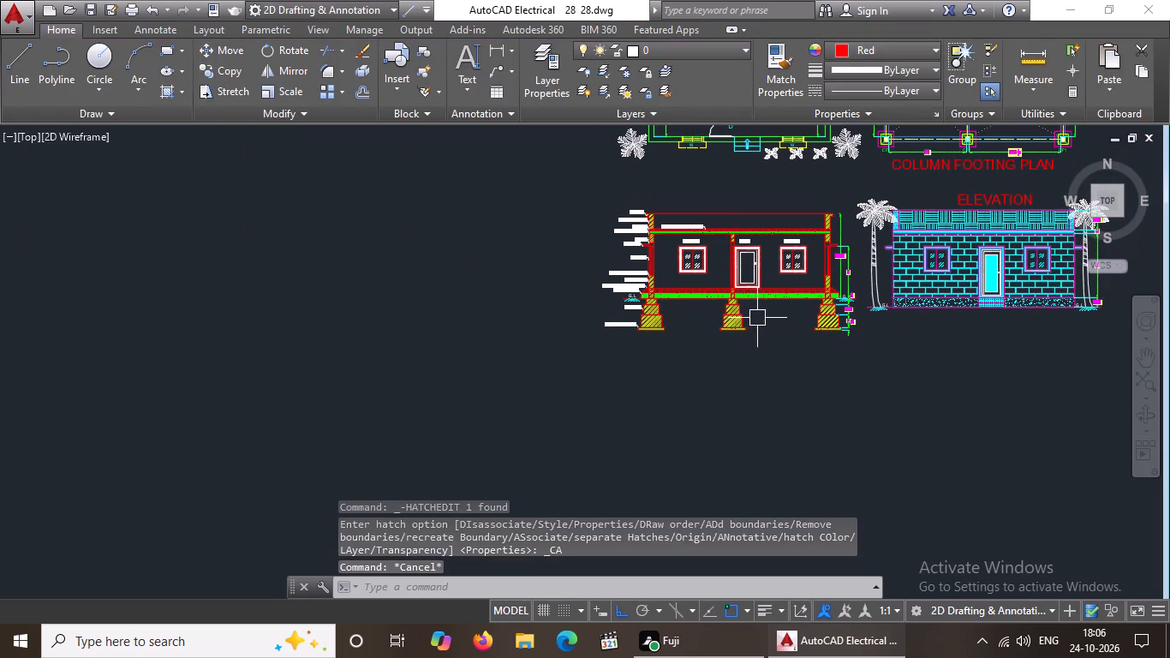
{"action": "key", "text": "Escape"}
{"action": "middle_click_drag", "start_coordinate": [772, 309], "coordinate": [662, 331]}
{"action": "scroll", "coordinate": [662, 332], "scroll_direction": "up", "scroll_amount": 2}
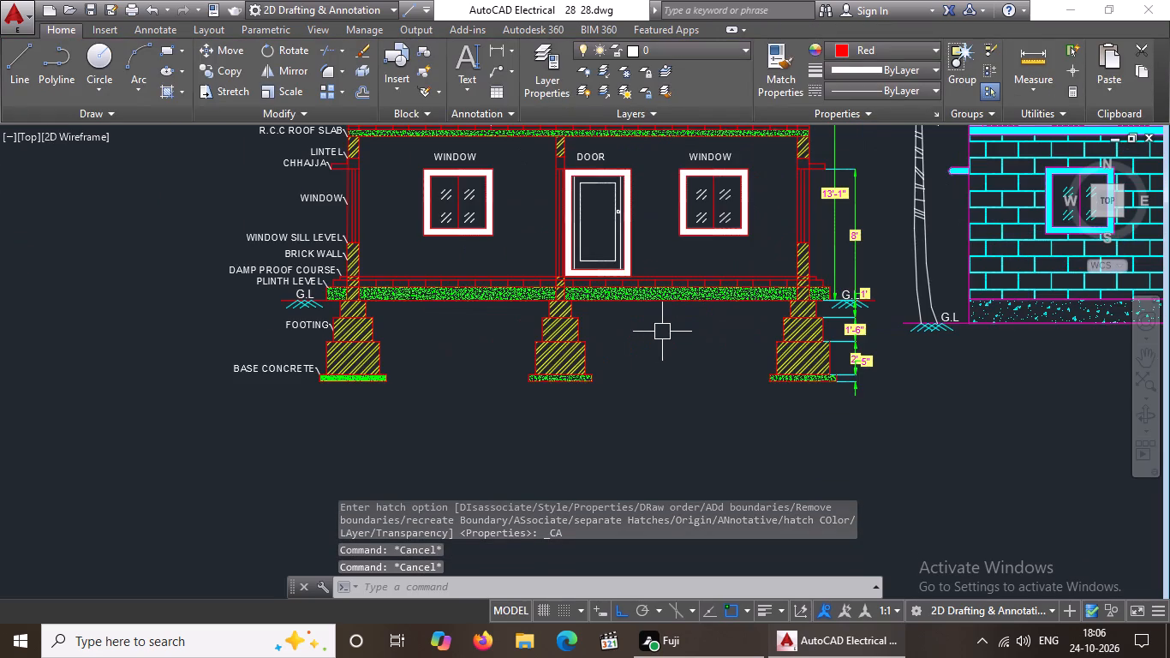
{"action": "scroll", "coordinate": [586, 268], "scroll_direction": "up", "scroll_amount": 5}
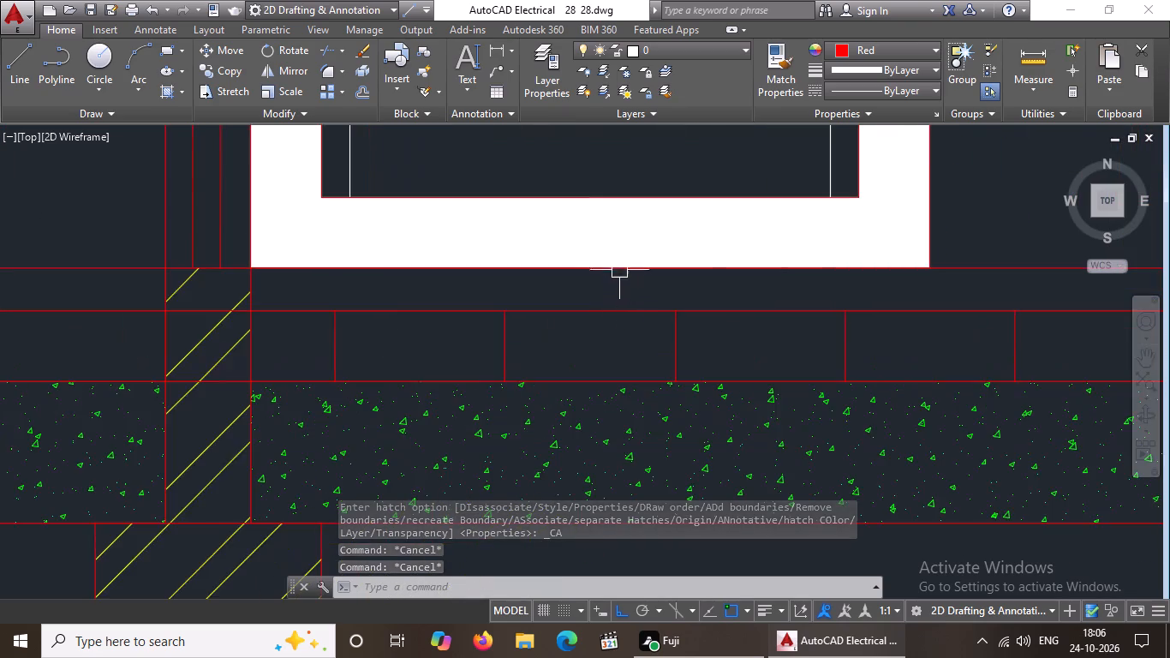
{"action": "scroll", "coordinate": [619, 269], "scroll_direction": "down", "scroll_amount": 11}
{"action": "middle_click_drag", "start_coordinate": [737, 248], "coordinate": [590, 341]}
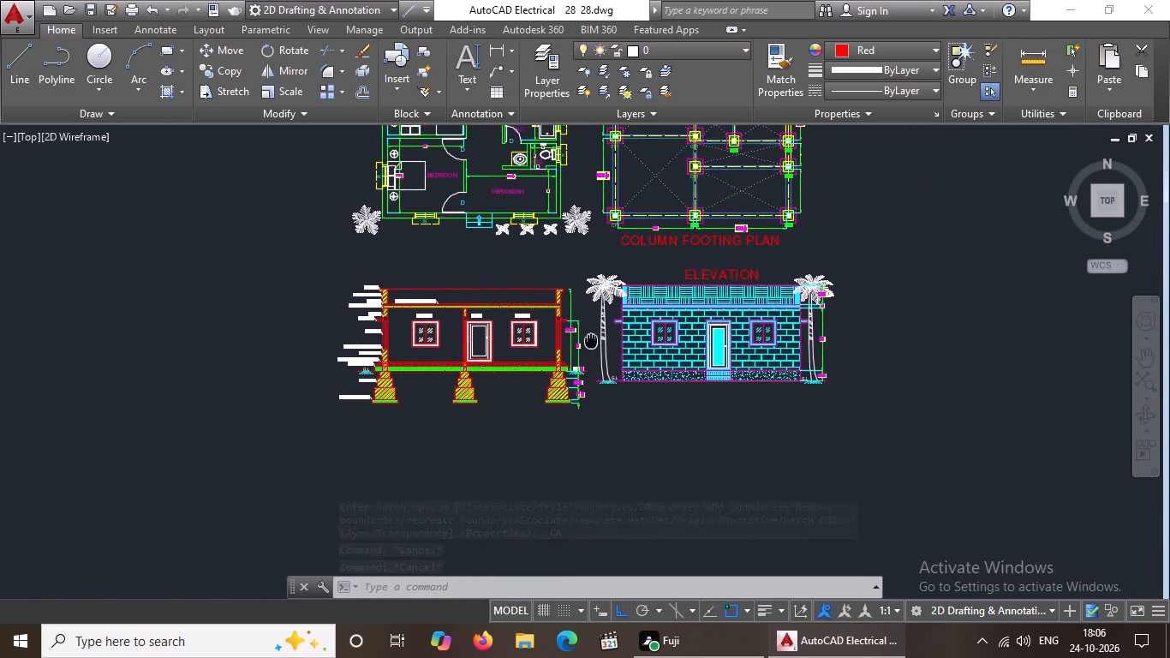
{"action": "middle_click_drag", "start_coordinate": [590, 341], "coordinate": [585, 354]}
Set the solid hatch of the section's door and window frames to index colour 240.
{"action": "scroll", "coordinate": [456, 374], "scroll_direction": "up", "scroll_amount": 3}
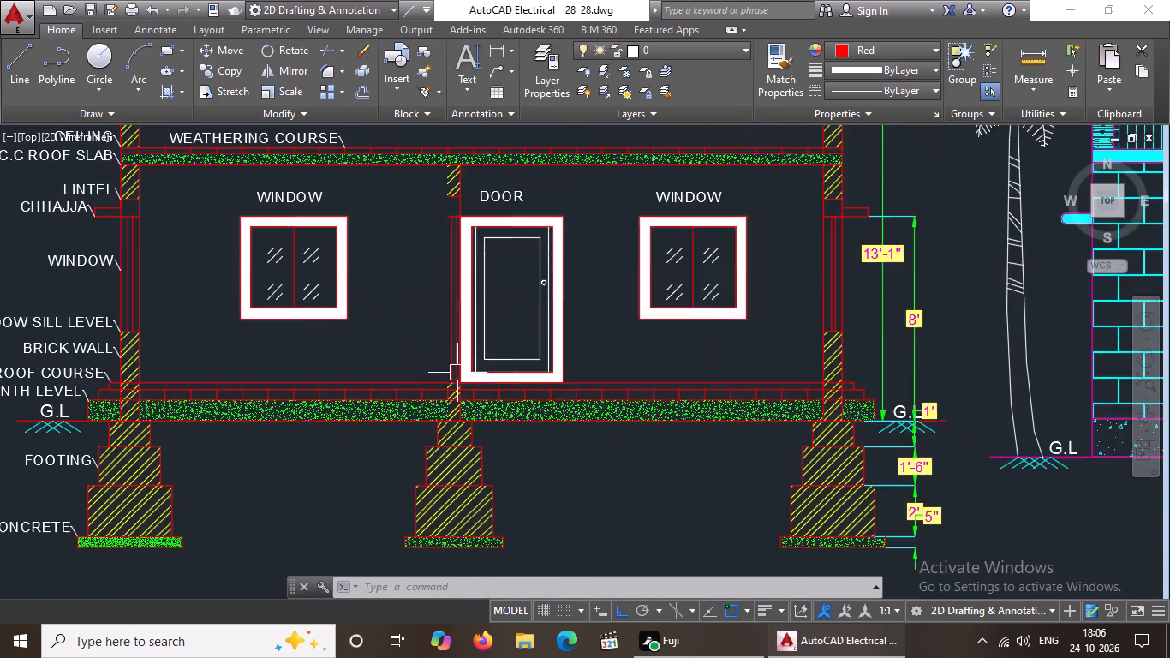
{"action": "scroll", "coordinate": [467, 369], "scroll_direction": "up", "scroll_amount": 3}
{"action": "left_click", "coordinate": [447, 379]}
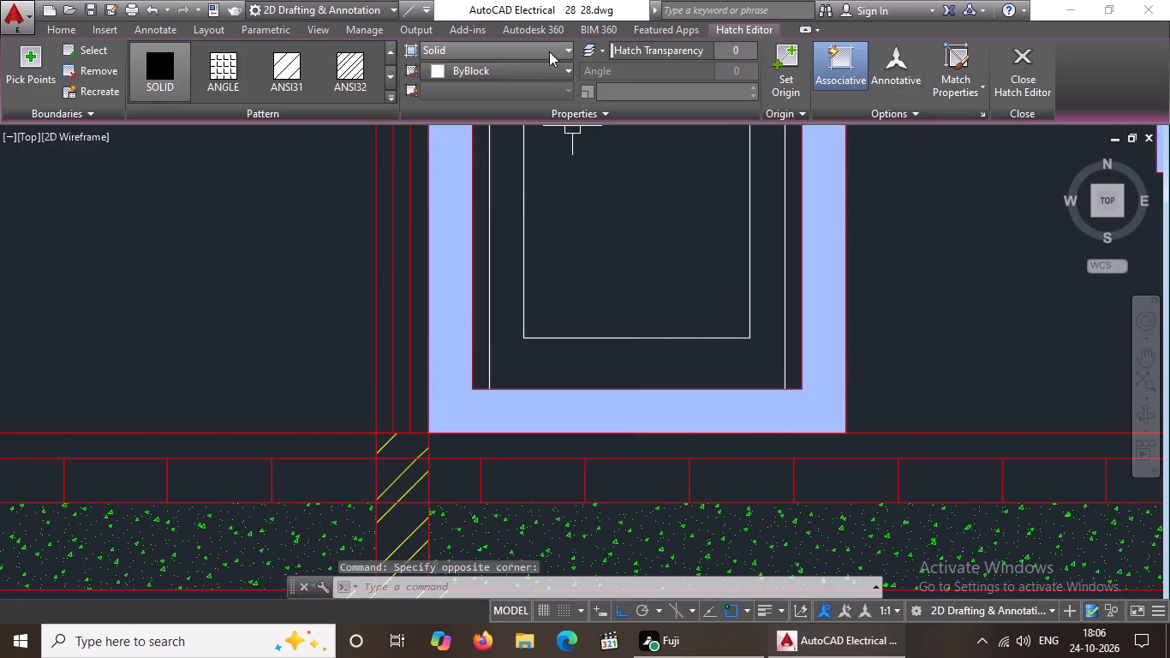
{"action": "left_click", "coordinate": [524, 69]}
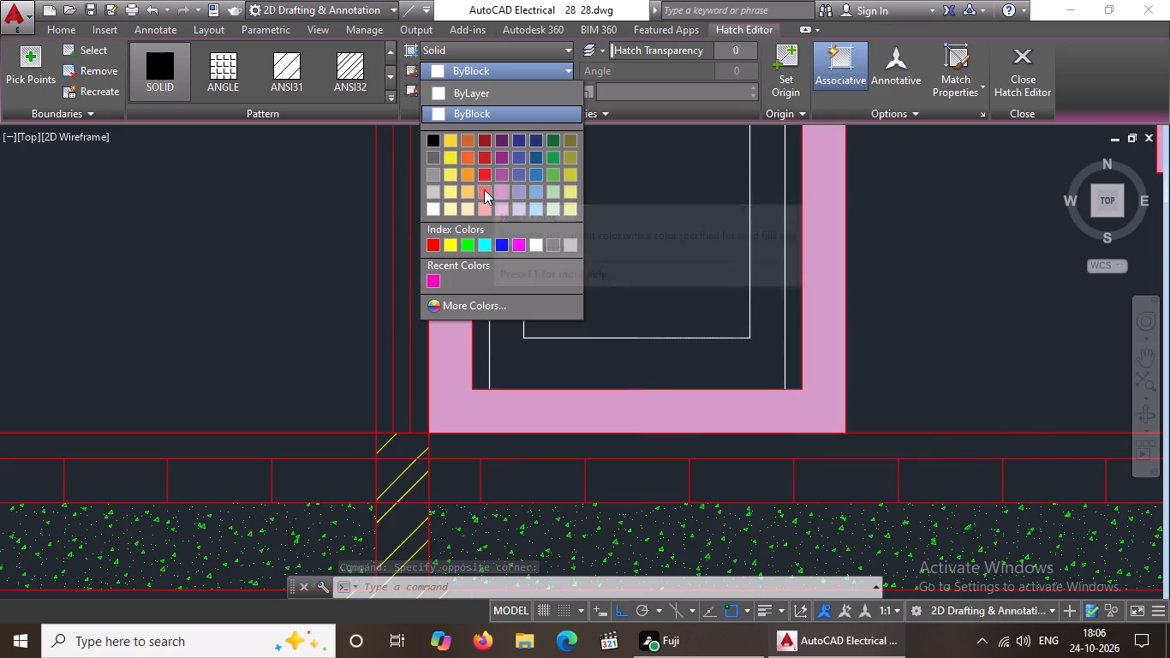
{"action": "left_click", "coordinate": [450, 302]}
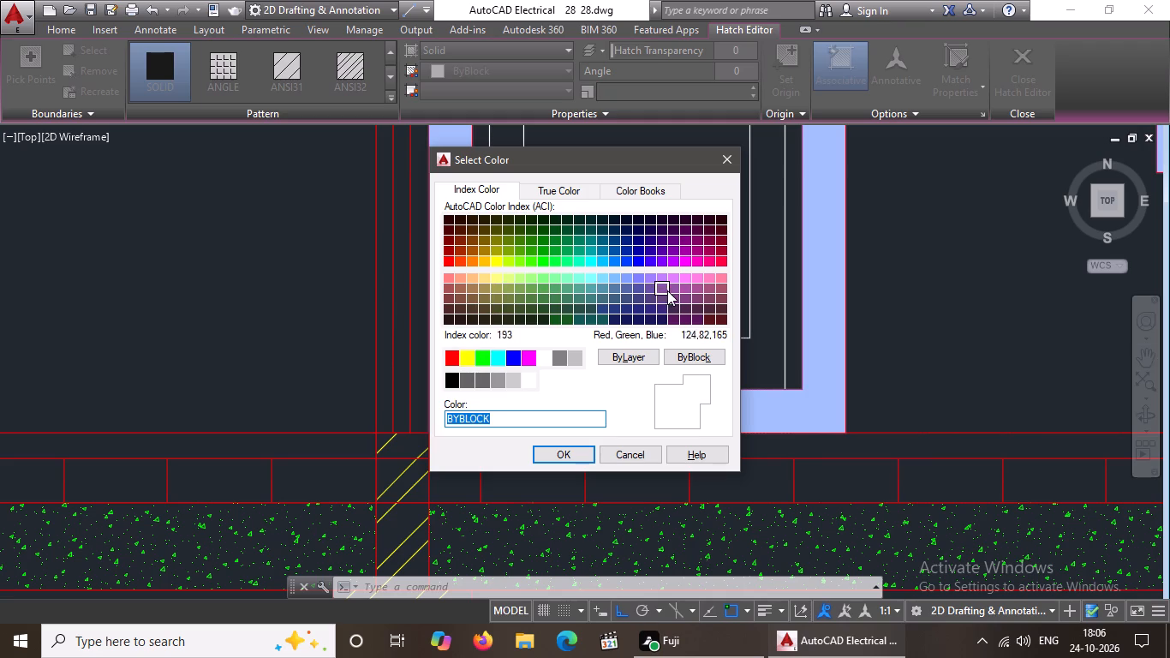
{"action": "left_click", "coordinate": [725, 260]}
{"action": "left_click", "coordinate": [582, 455]}
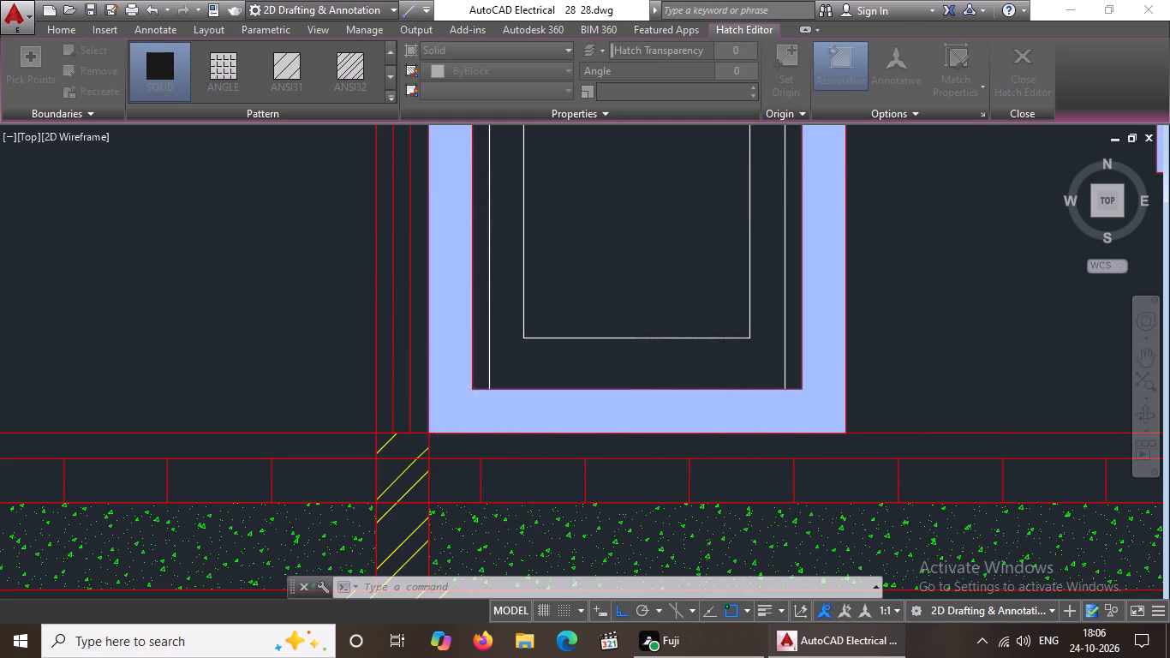
{"action": "scroll", "coordinate": [633, 392], "scroll_direction": "down", "scroll_amount": 3}
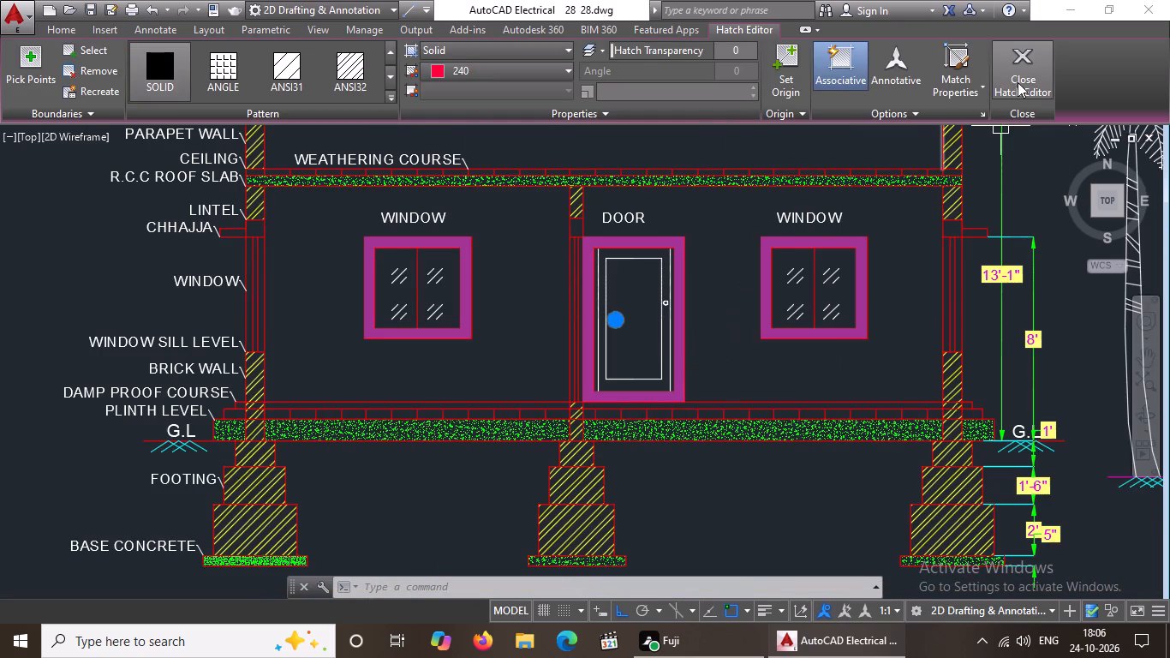
{"action": "left_click", "coordinate": [1018, 80]}
{"action": "scroll", "coordinate": [591, 376], "scroll_direction": "down", "scroll_amount": 3}
{"action": "key", "text": "Escape"}
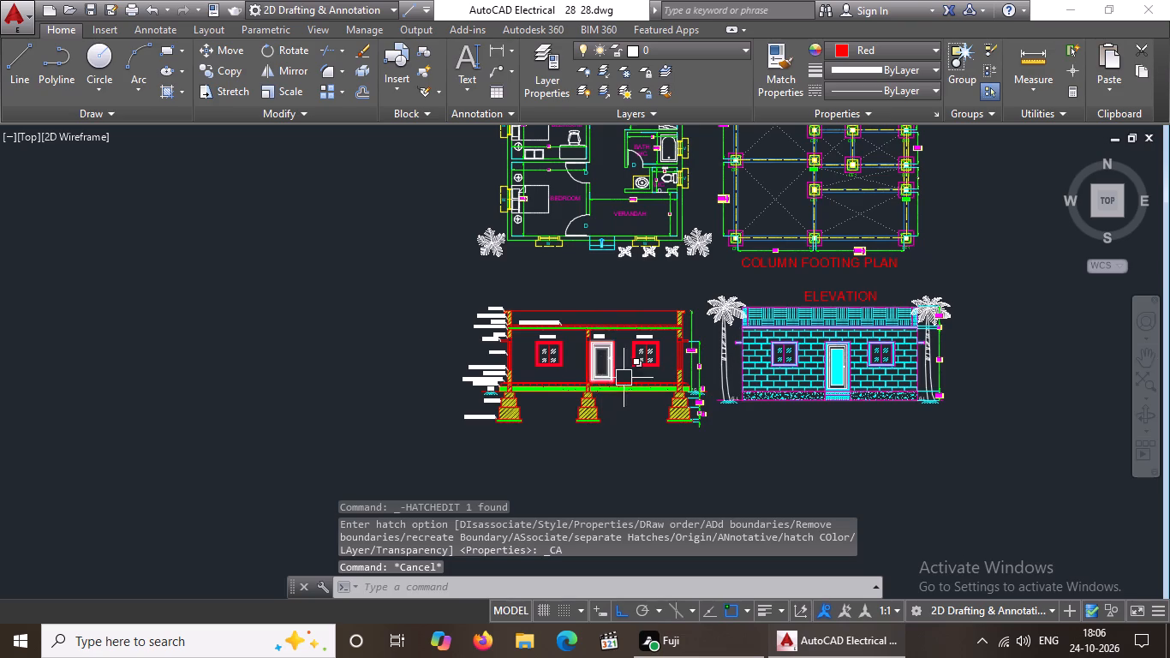
Copy the ELEVATION title about 39'-10" horizontally to above the section drawing.
{"action": "middle_click_drag", "start_coordinate": [648, 377], "coordinate": [522, 404]}
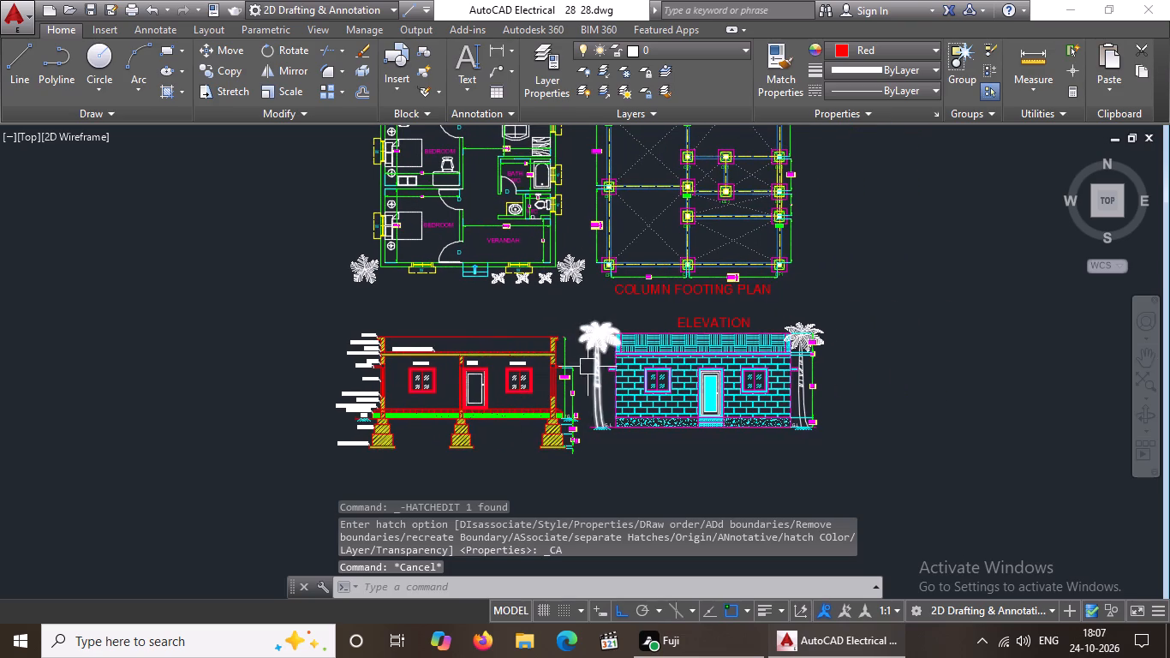
{"action": "scroll", "coordinate": [716, 328], "scroll_direction": "up", "scroll_amount": 2}
{"action": "left_click", "coordinate": [714, 319]}
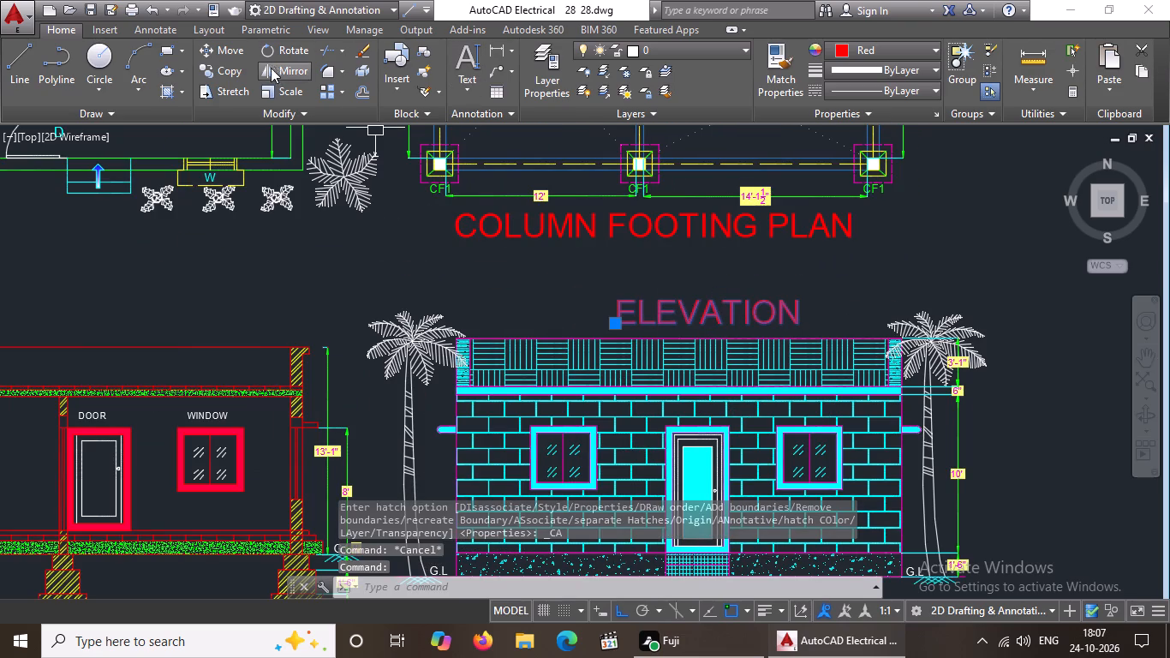
{"action": "left_click", "coordinate": [224, 75]}
{"action": "left_click", "coordinate": [716, 314]}
{"action": "scroll", "coordinate": [437, 278], "scroll_direction": "down", "scroll_amount": 2}
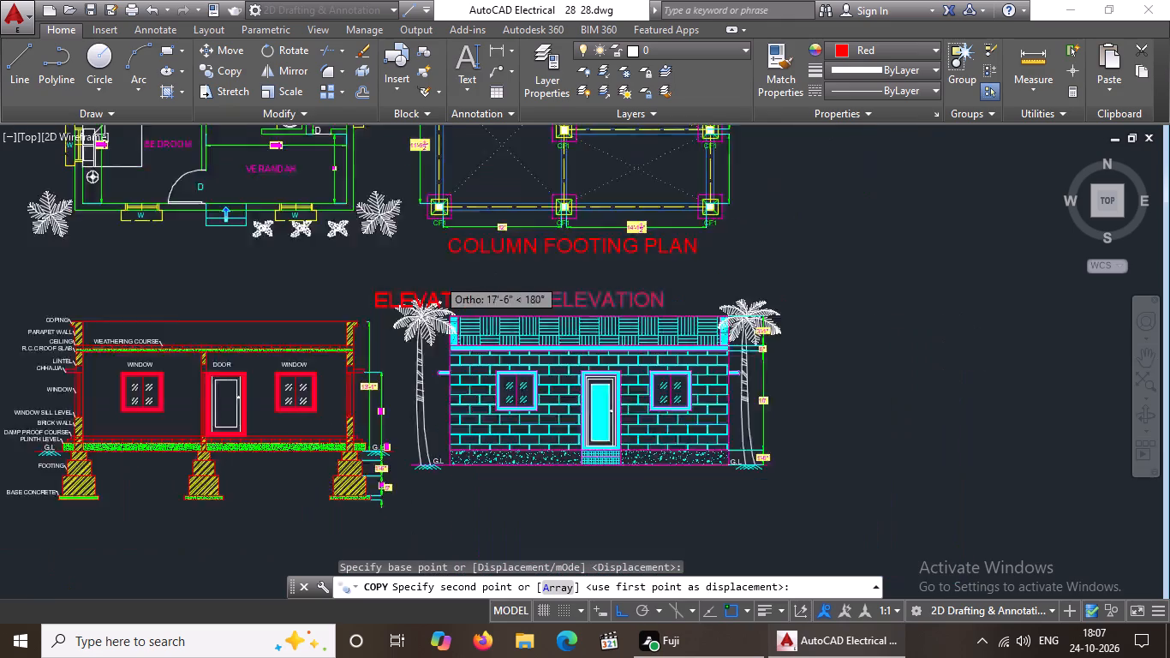
{"action": "scroll", "coordinate": [437, 278], "scroll_direction": "down", "scroll_amount": 1}
{"action": "scroll", "coordinate": [337, 293], "scroll_direction": "up", "scroll_amount": 2}
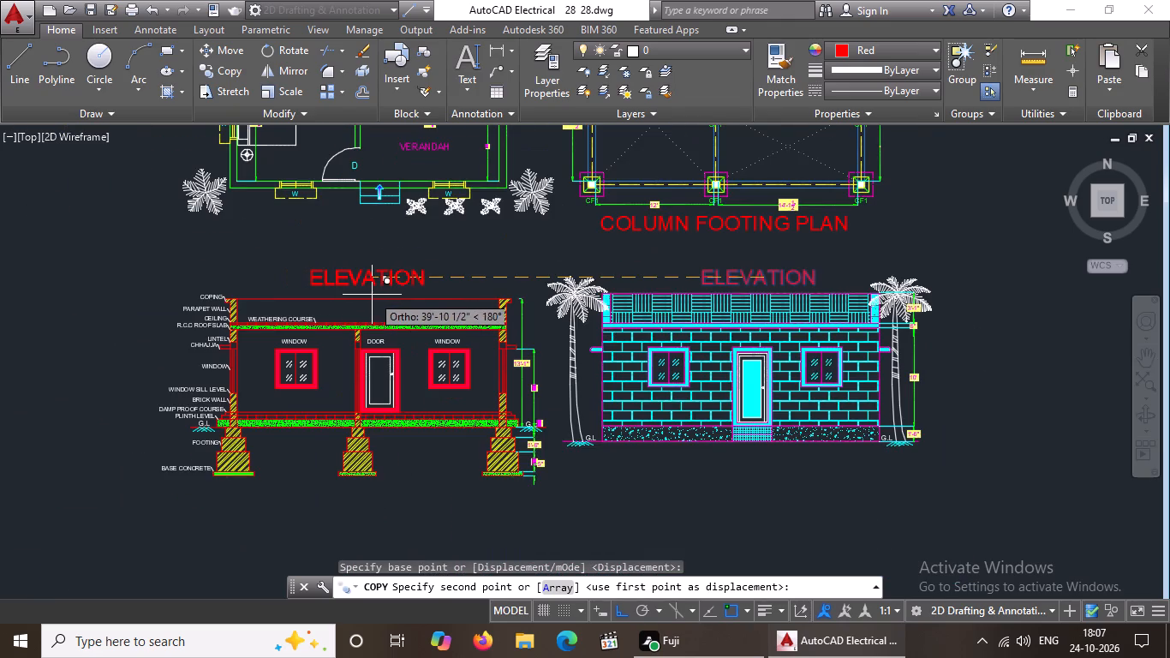
{"action": "left_click", "coordinate": [372, 295]}
{"action": "key", "text": "Escape"}
Change the text of the copied title above the section to SECTION.
{"action": "double_click", "coordinate": [423, 275]}
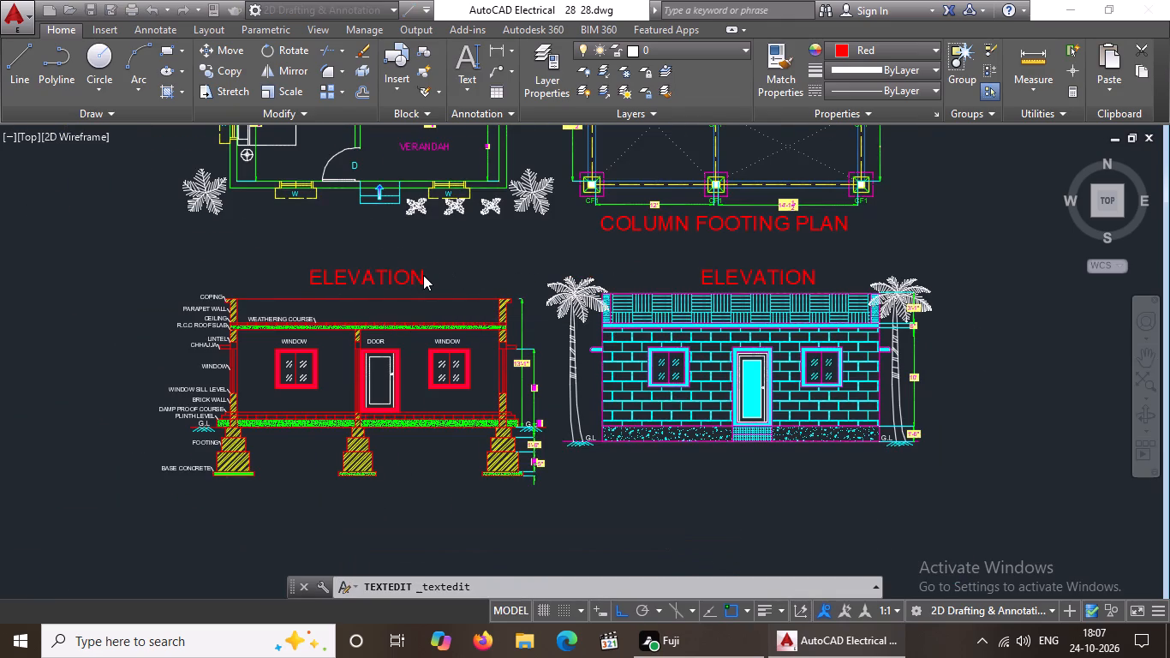
{"action": "key", "text": "BackSpace"}
{"action": "key", "text": "BackSpace"}
{"action": "key", "text": "BackSpace"}
{"action": "type", "text": "SECT"}
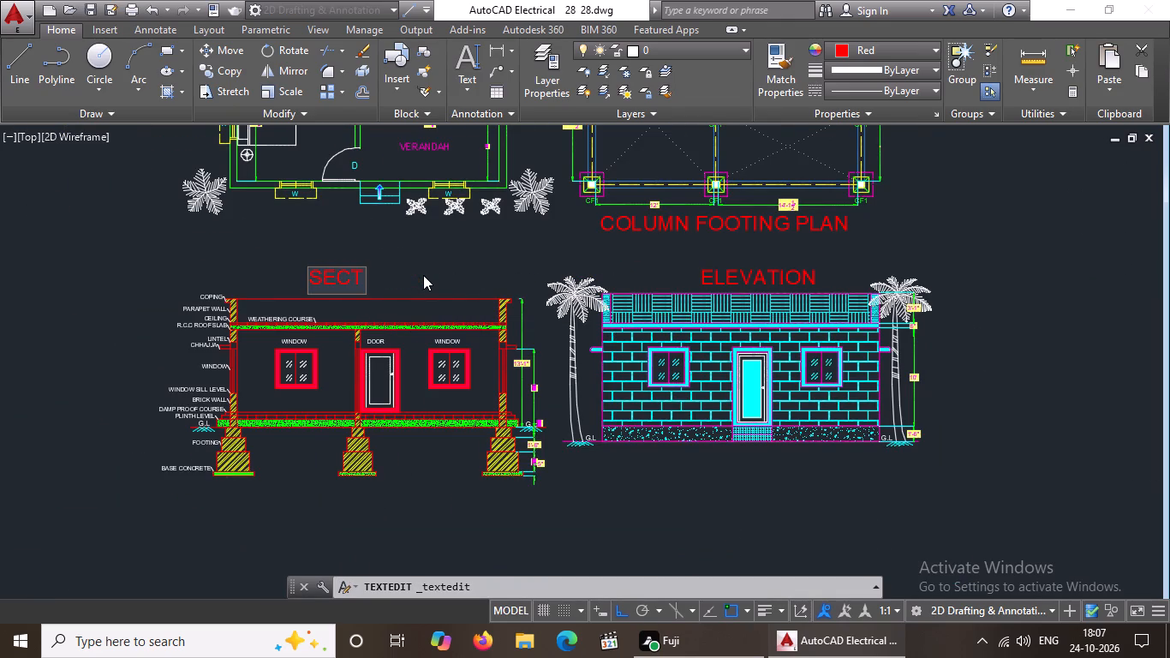
{"action": "type", "text": "ION"}
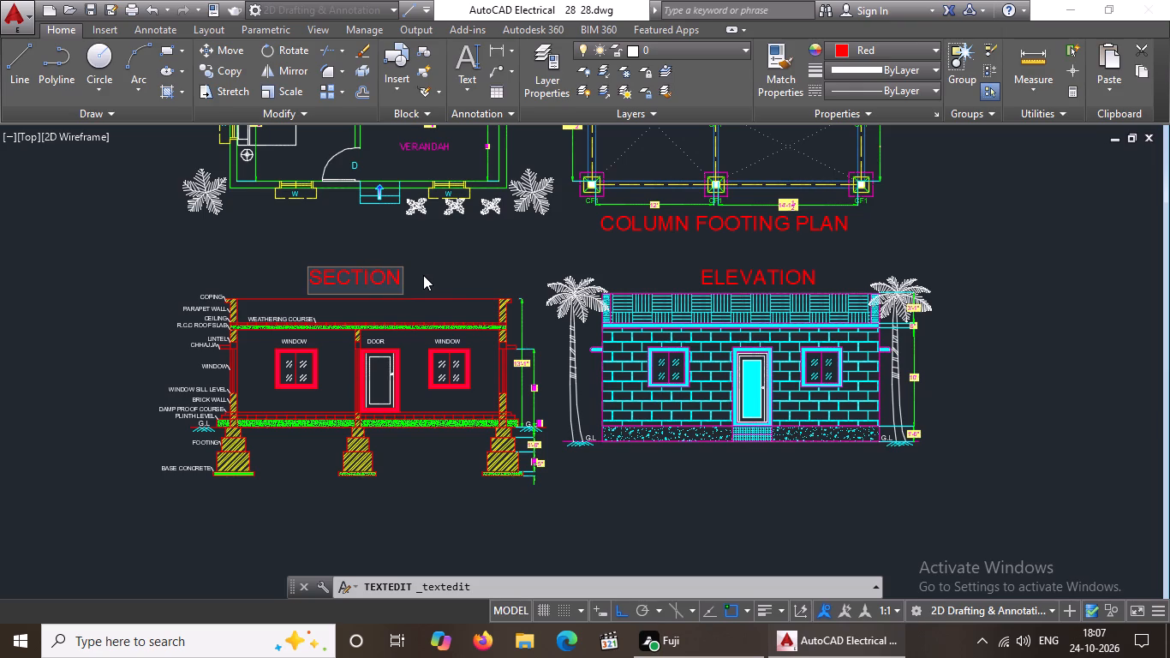
{"action": "left_click", "coordinate": [435, 266]}
Examine the titled section and elevation together with the home plan and column footing plan.
{"action": "scroll", "coordinate": [496, 283], "scroll_direction": "down", "scroll_amount": 3}
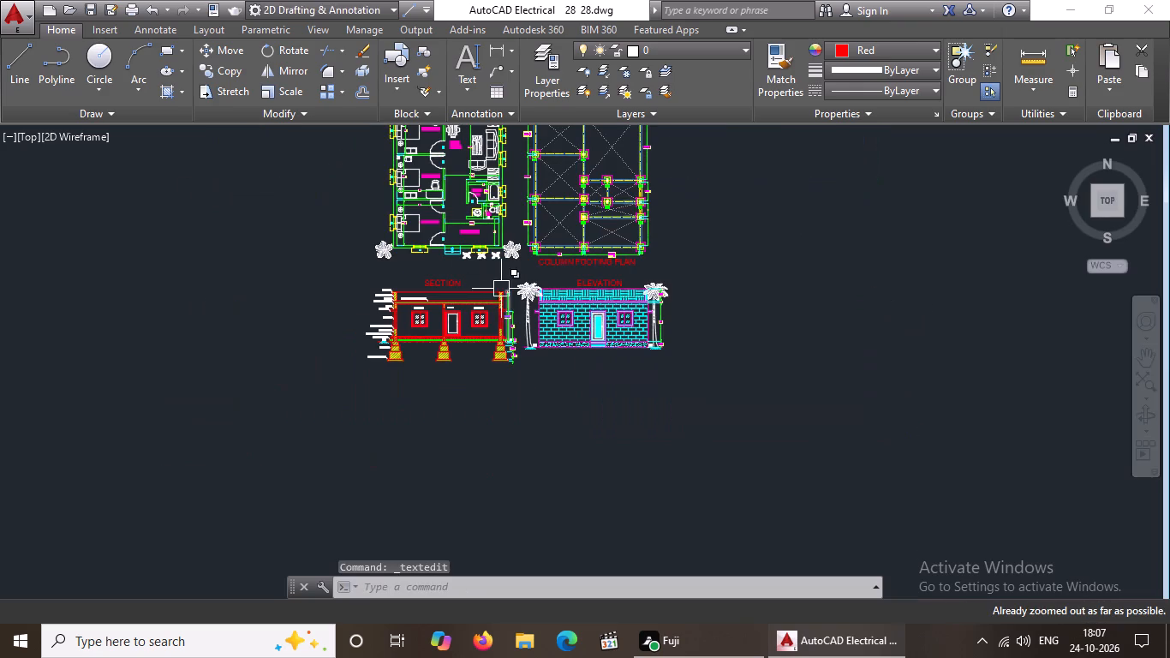
{"action": "scroll", "coordinate": [524, 290], "scroll_direction": "down", "scroll_amount": 2}
{"action": "middle_click_drag", "start_coordinate": [528, 289], "coordinate": [505, 406]}
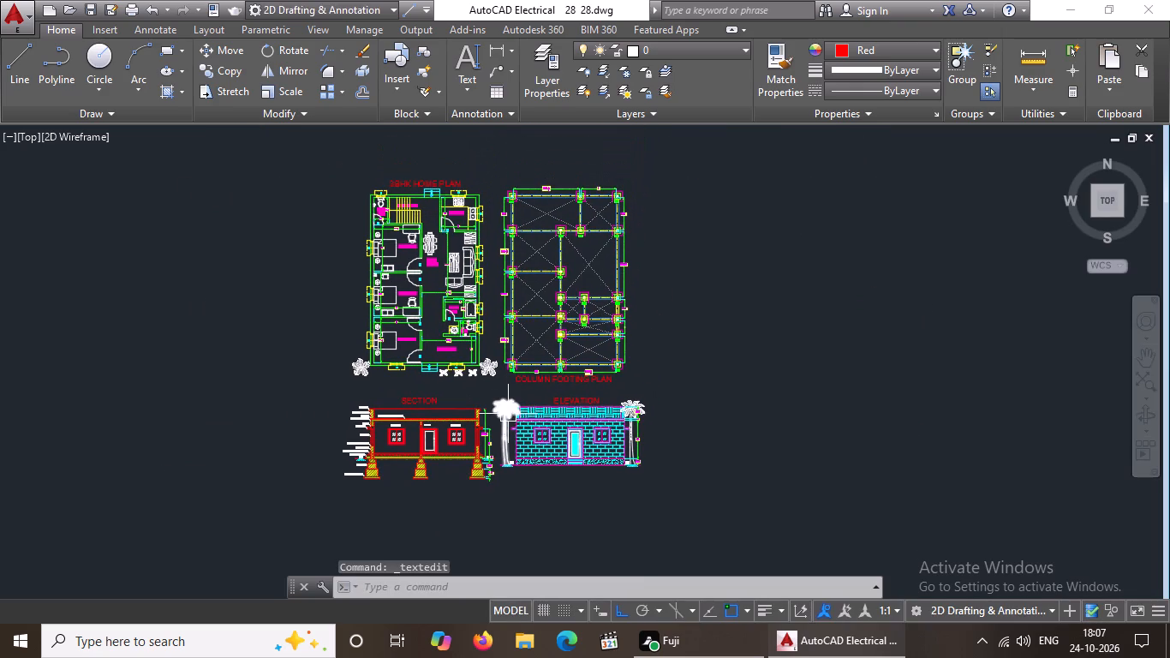
{"action": "middle_click_drag", "start_coordinate": [509, 416], "coordinate": [508, 398]}
{"action": "scroll", "coordinate": [498, 458], "scroll_direction": "up", "scroll_amount": 2}
{"action": "scroll", "coordinate": [409, 421], "scroll_direction": "down", "scroll_amount": 1}
{"action": "middle_click_drag", "start_coordinate": [377, 386], "coordinate": [377, 426]}
{"action": "scroll", "coordinate": [376, 454], "scroll_direction": "up", "scroll_amount": 2}
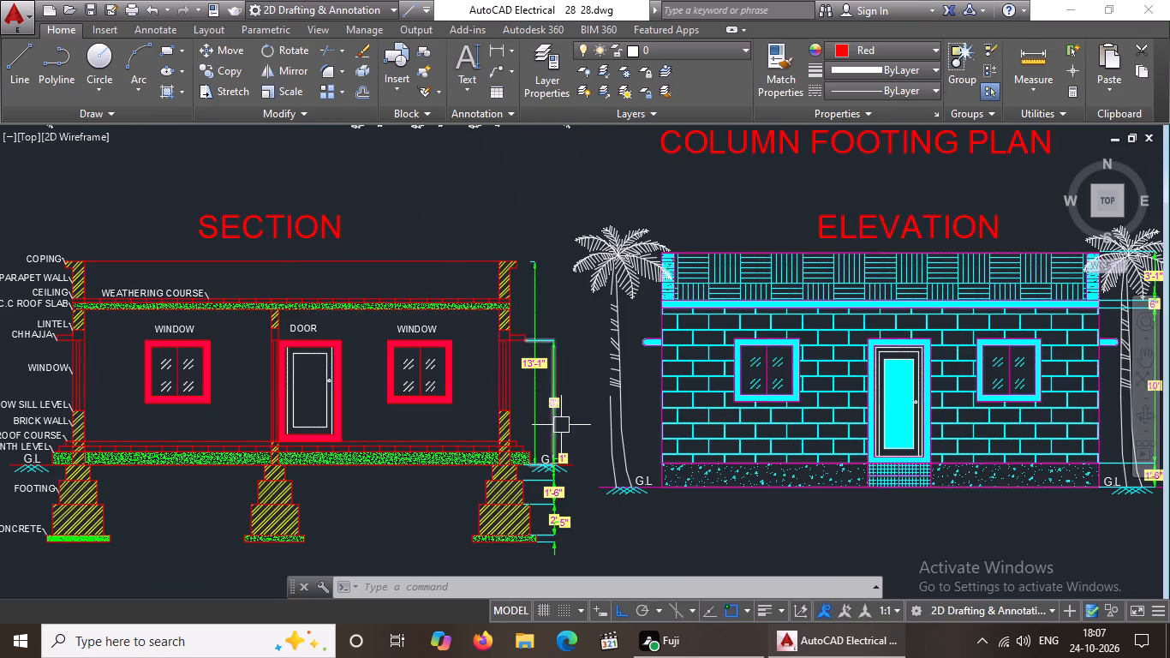
{"action": "scroll", "coordinate": [651, 416], "scroll_direction": "down", "scroll_amount": 2}
{"action": "middle_click_drag", "start_coordinate": [468, 257], "coordinate": [468, 274]}
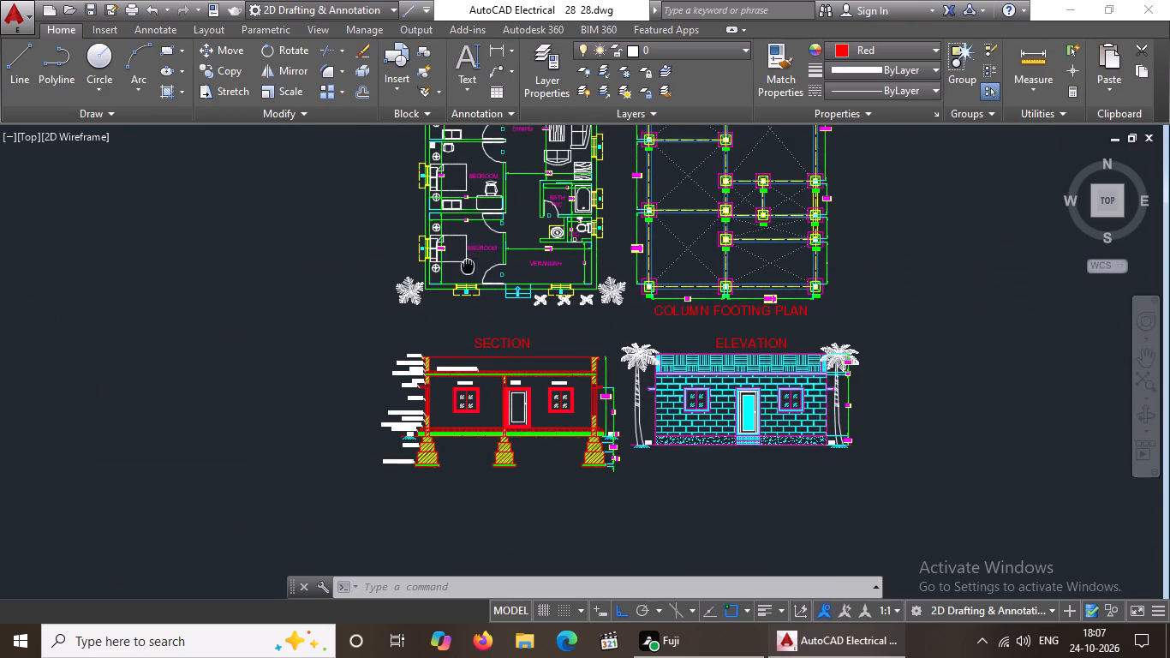
{"action": "middle_click_drag", "start_coordinate": [468, 274], "coordinate": [468, 291]}
Check the colour assigned to the window tag W beside the lower bedroom in the home plan.
{"action": "scroll", "coordinate": [468, 292], "scroll_direction": "up", "scroll_amount": 2}
{"action": "scroll", "coordinate": [351, 272], "scroll_direction": "up", "scroll_amount": 3}
{"action": "left_click", "coordinate": [329, 227]}
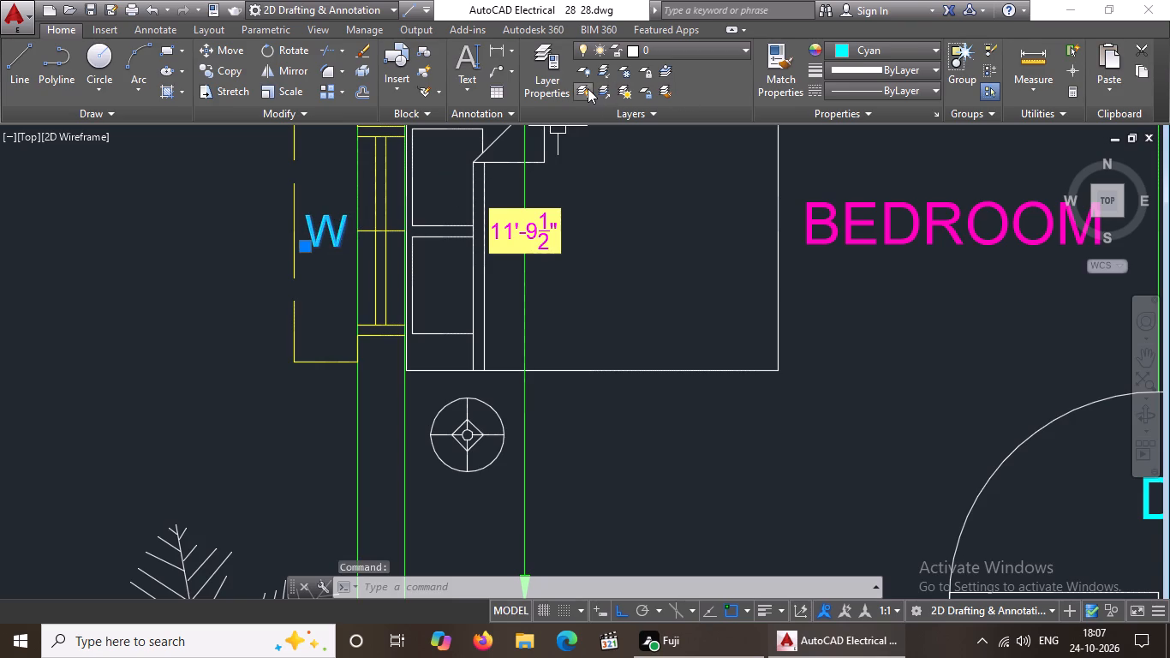
{"action": "scroll", "coordinate": [588, 93], "scroll_direction": "down", "scroll_amount": 4}
{"action": "scroll", "coordinate": [670, 294], "scroll_direction": "down", "scroll_amount": 4}
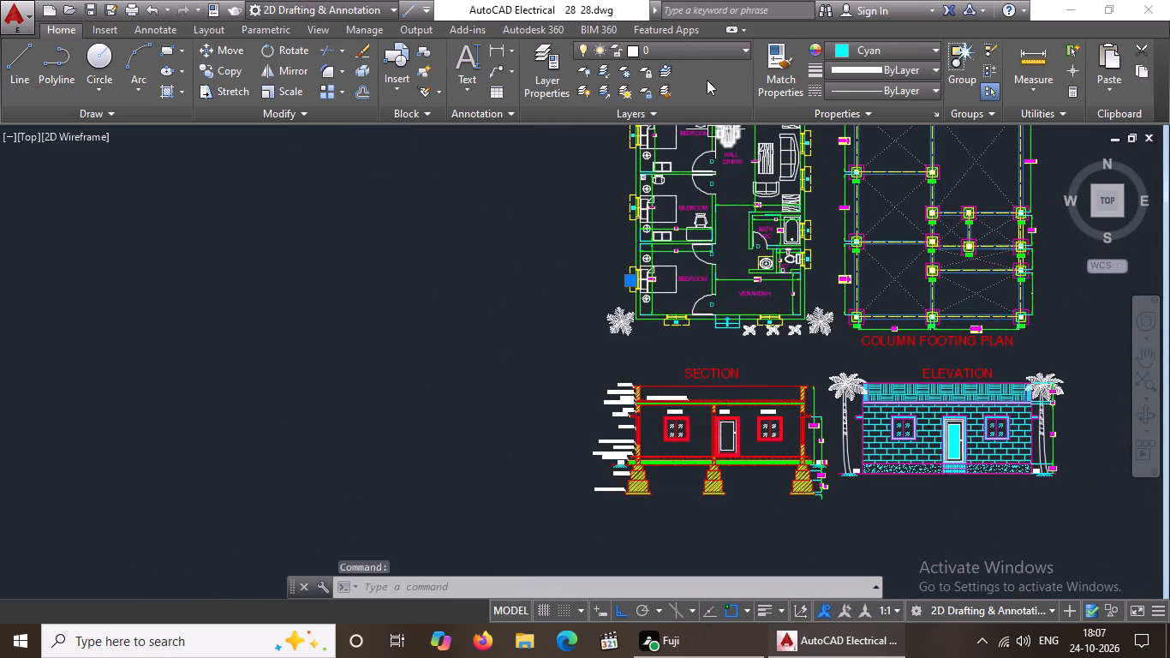
{"action": "left_click_drag", "start_coordinate": [860, 45], "coordinate": [860, 63]}
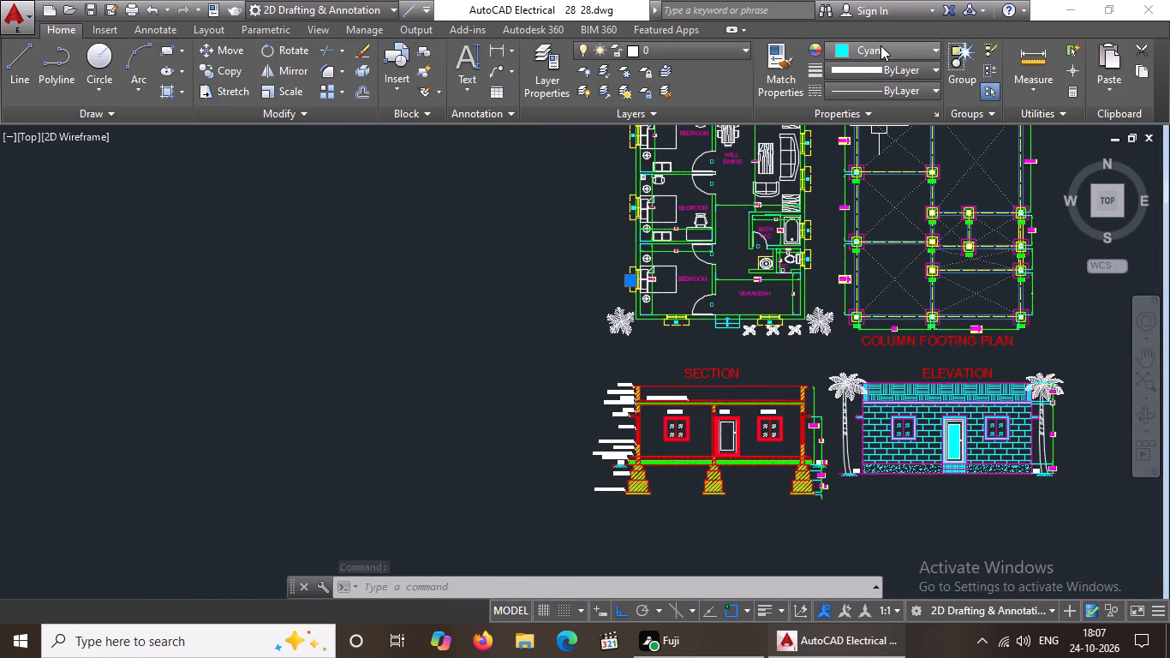
{"action": "scroll", "coordinate": [906, 313], "scroll_direction": "up", "scroll_amount": 1}
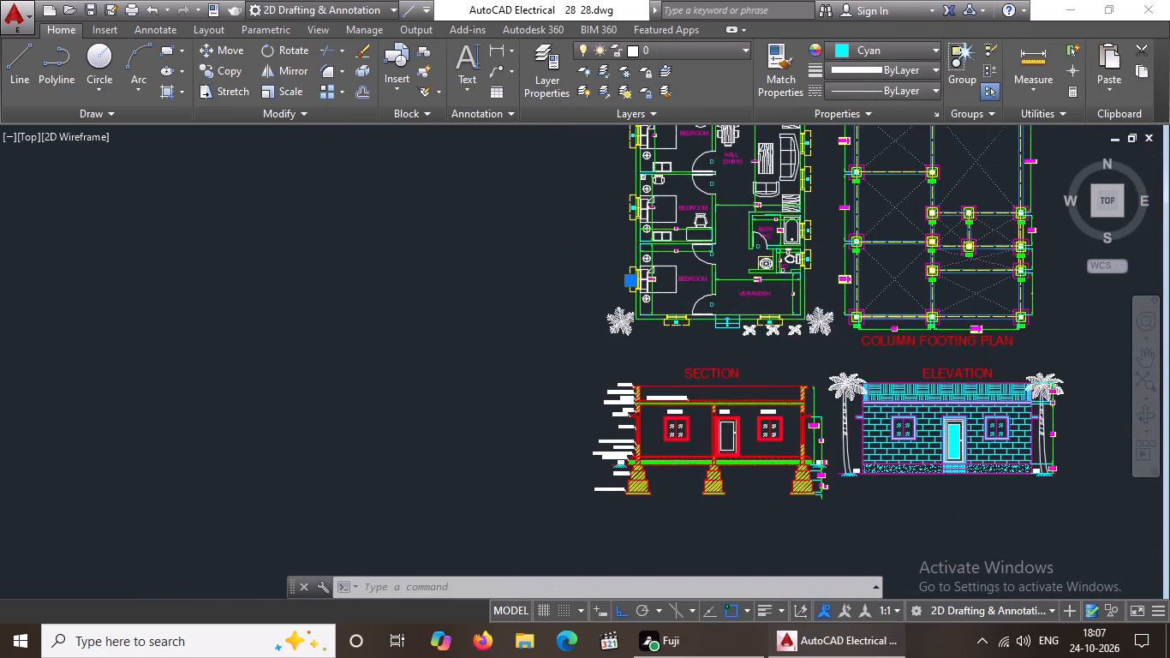
{"action": "scroll", "coordinate": [906, 313], "scroll_direction": "up", "scroll_amount": 1}
{"action": "key", "text": "Escape"}
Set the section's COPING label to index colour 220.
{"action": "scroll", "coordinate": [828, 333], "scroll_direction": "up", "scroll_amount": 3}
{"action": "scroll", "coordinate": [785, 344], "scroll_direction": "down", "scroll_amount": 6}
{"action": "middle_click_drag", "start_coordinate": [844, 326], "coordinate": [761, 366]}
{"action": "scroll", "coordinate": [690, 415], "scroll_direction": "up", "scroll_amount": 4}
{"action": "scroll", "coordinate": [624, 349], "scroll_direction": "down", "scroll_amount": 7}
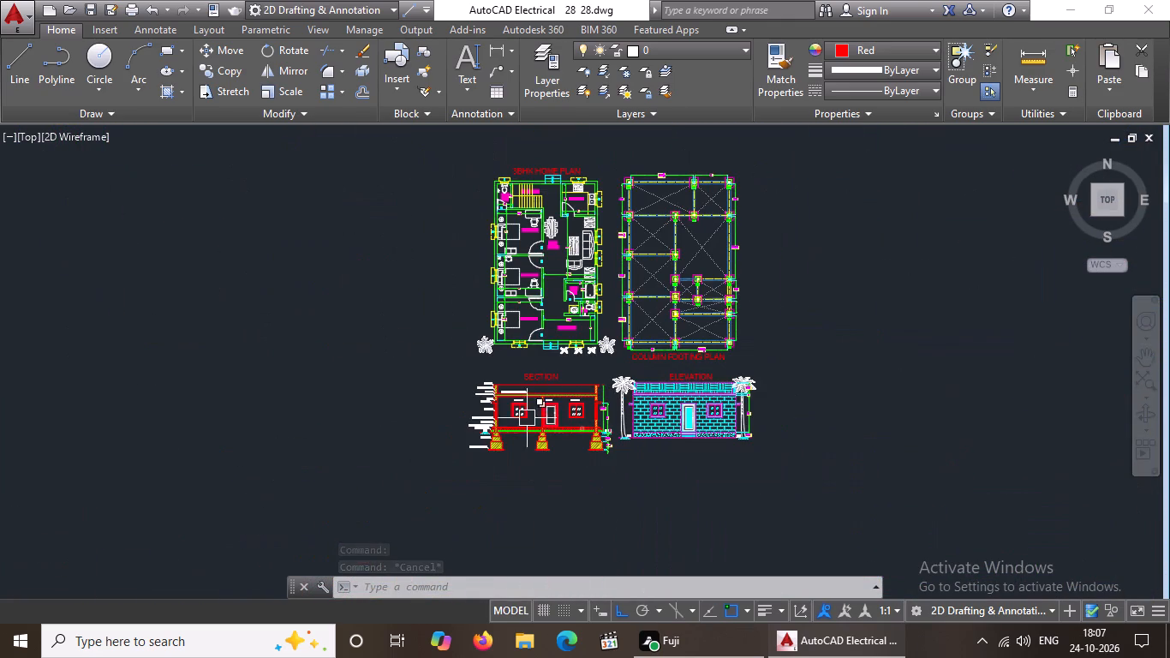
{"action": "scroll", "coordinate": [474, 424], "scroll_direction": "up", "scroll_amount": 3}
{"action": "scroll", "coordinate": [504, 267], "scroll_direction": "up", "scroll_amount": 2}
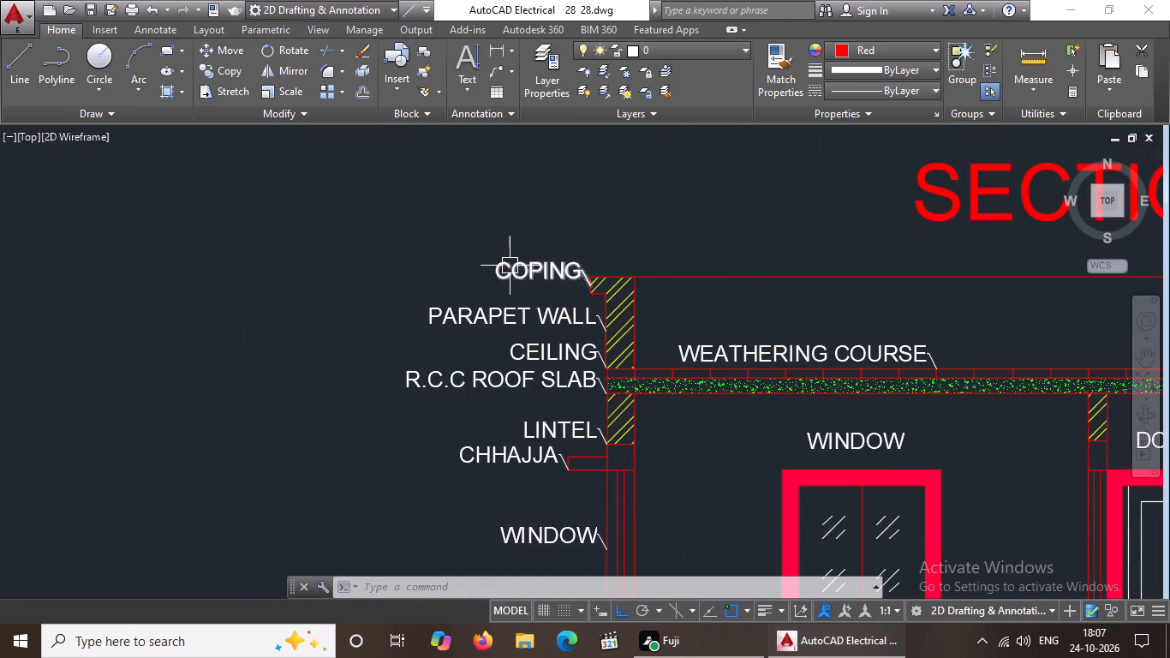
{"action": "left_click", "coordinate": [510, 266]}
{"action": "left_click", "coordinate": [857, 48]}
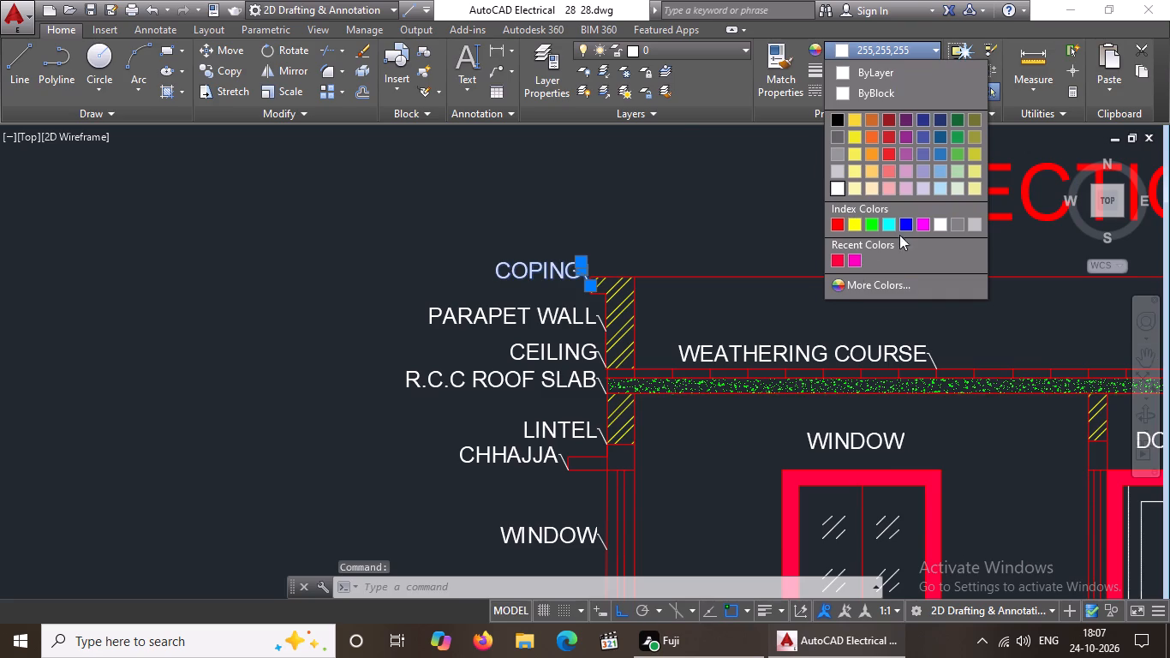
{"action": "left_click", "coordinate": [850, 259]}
Set the section's PARAPET WALL and COPING labels to index colour 240.
{"action": "left_click", "coordinate": [451, 316]}
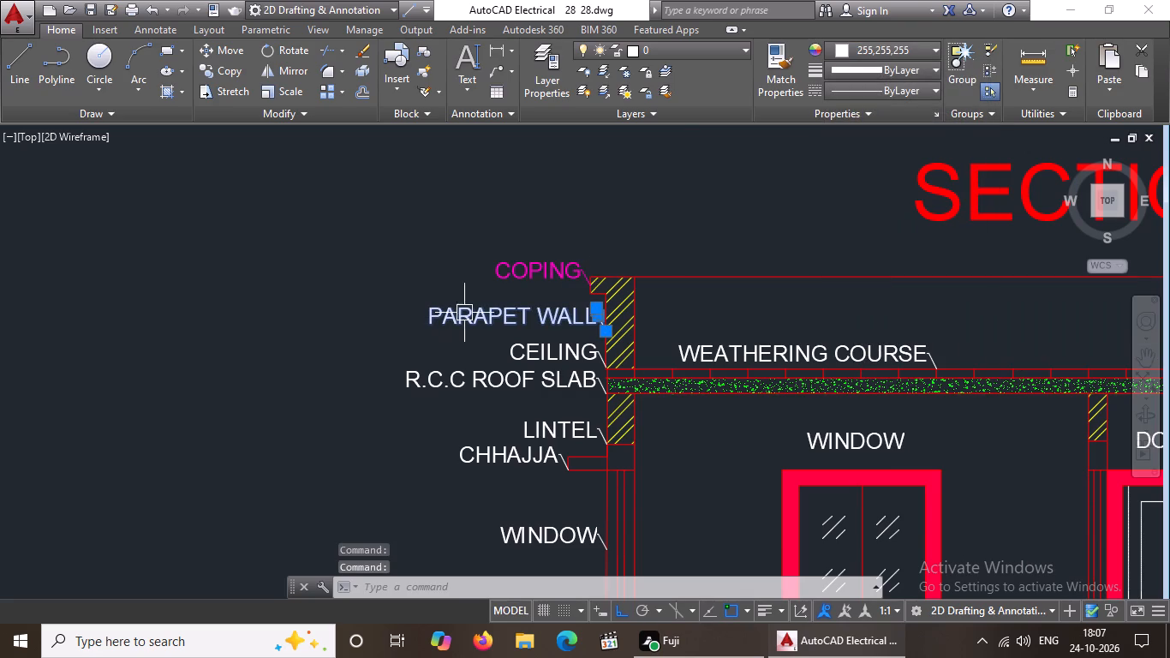
{"action": "left_click", "coordinate": [905, 46]}
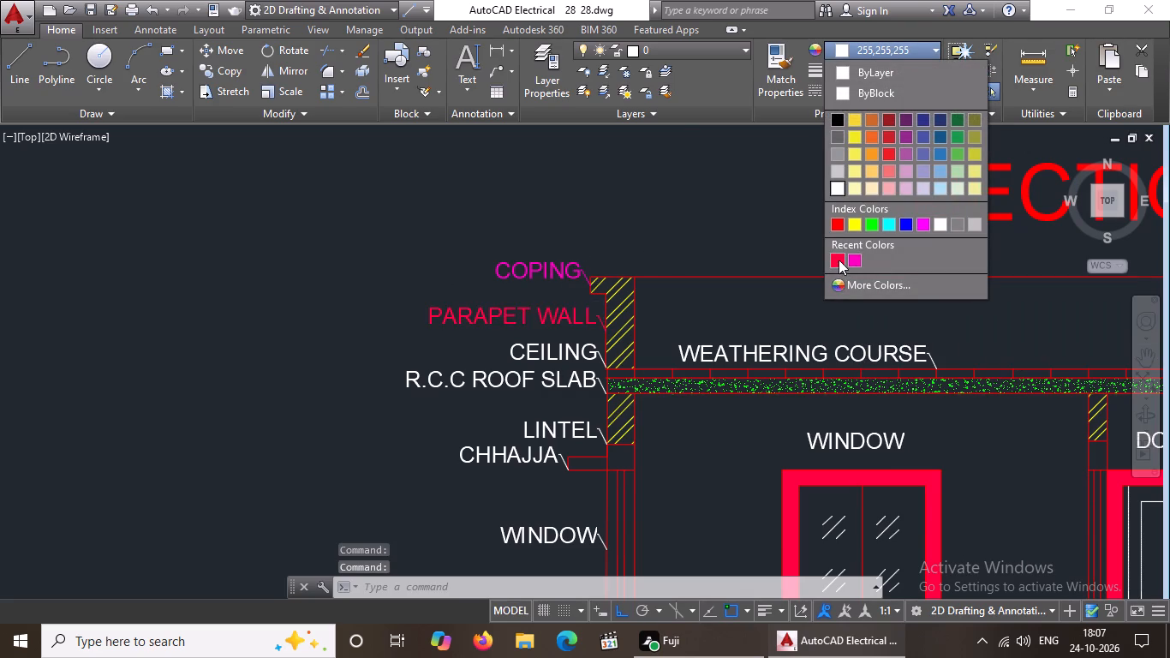
{"action": "left_click", "coordinate": [839, 260]}
{"action": "left_click", "coordinate": [540, 268]}
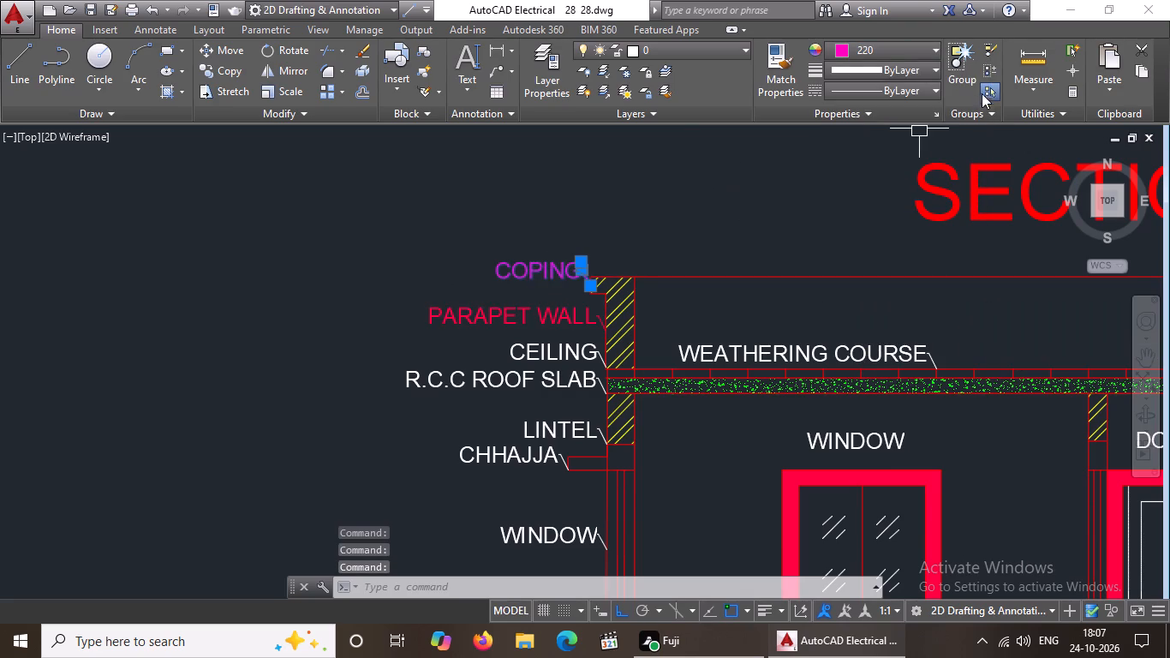
{"action": "left_click", "coordinate": [907, 82]}
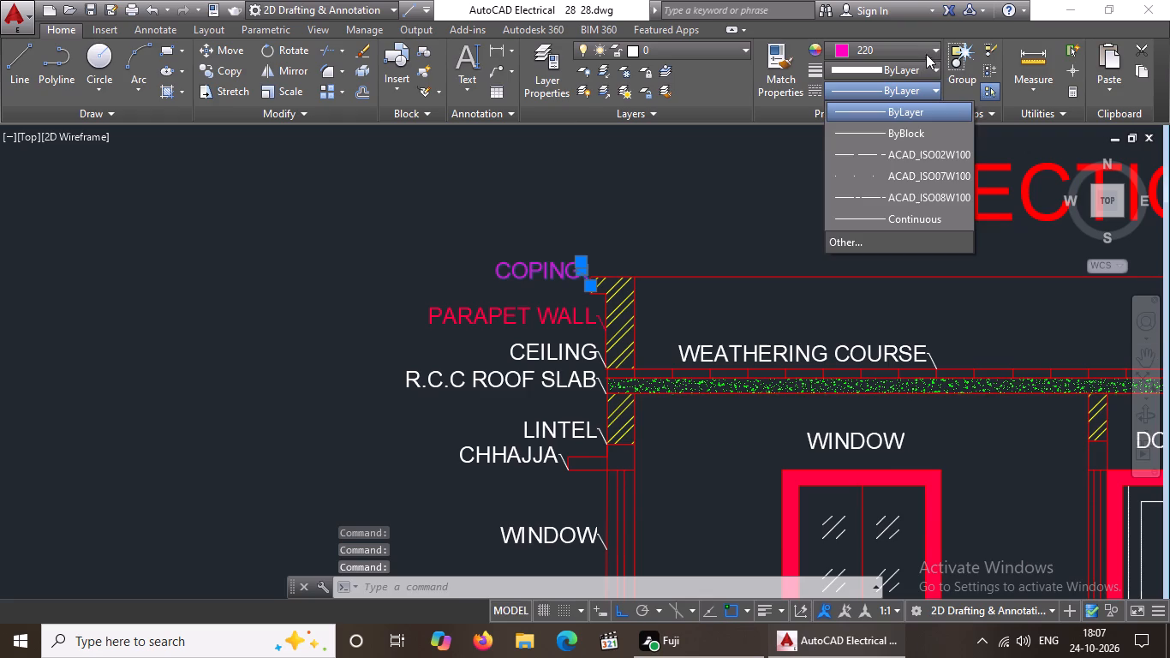
{"action": "left_click", "coordinate": [928, 47]}
{"action": "left_click", "coordinate": [937, 41]}
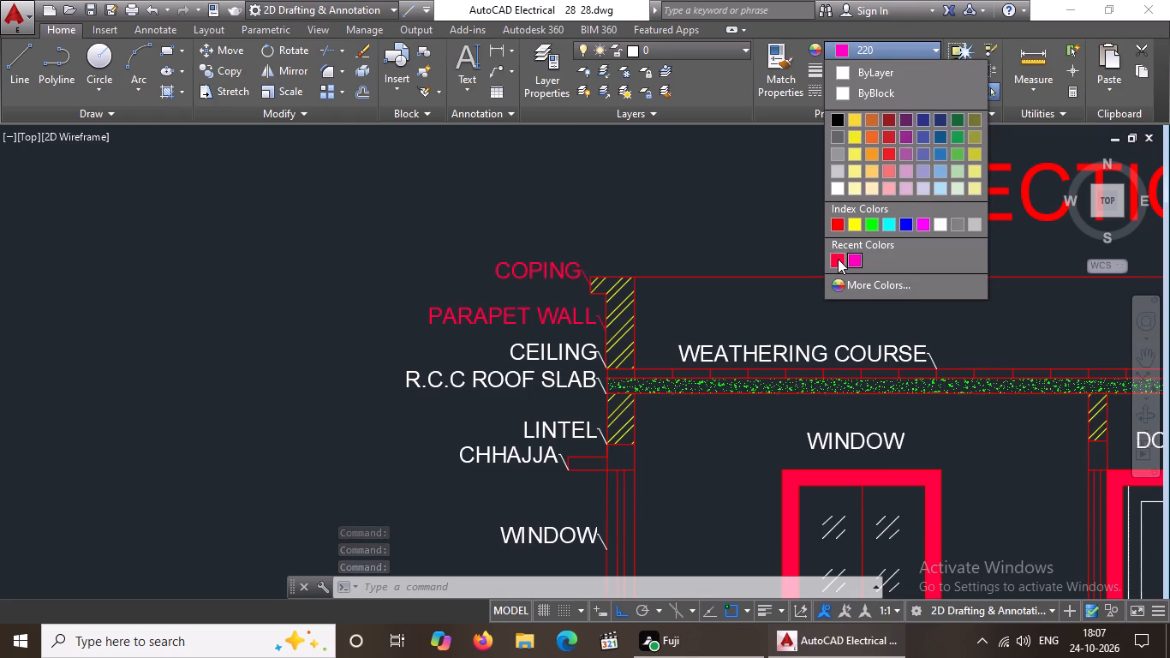
{"action": "left_click", "coordinate": [839, 258]}
Set the section's CEILING and R.C.C ROOF SLAB labels to index colour 240.
{"action": "scroll", "coordinate": [558, 348], "scroll_direction": "down", "scroll_amount": 1}
{"action": "scroll", "coordinate": [558, 348], "scroll_direction": "up", "scroll_amount": 3}
{"action": "left_click", "coordinate": [556, 348]}
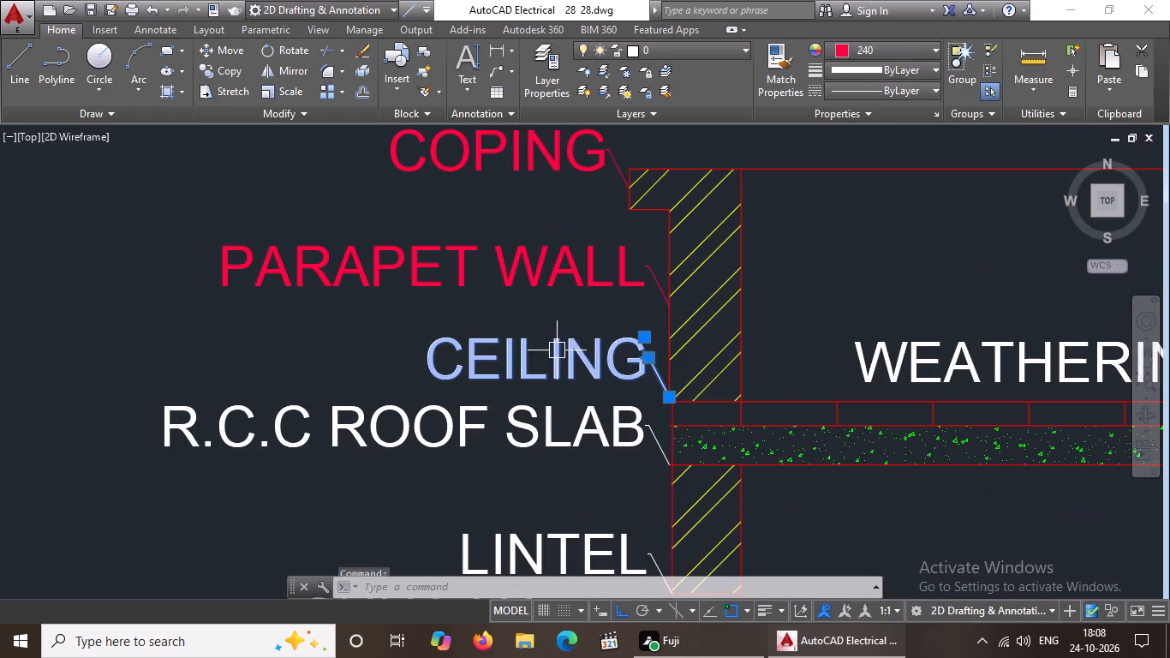
{"action": "left_click", "coordinate": [869, 47]}
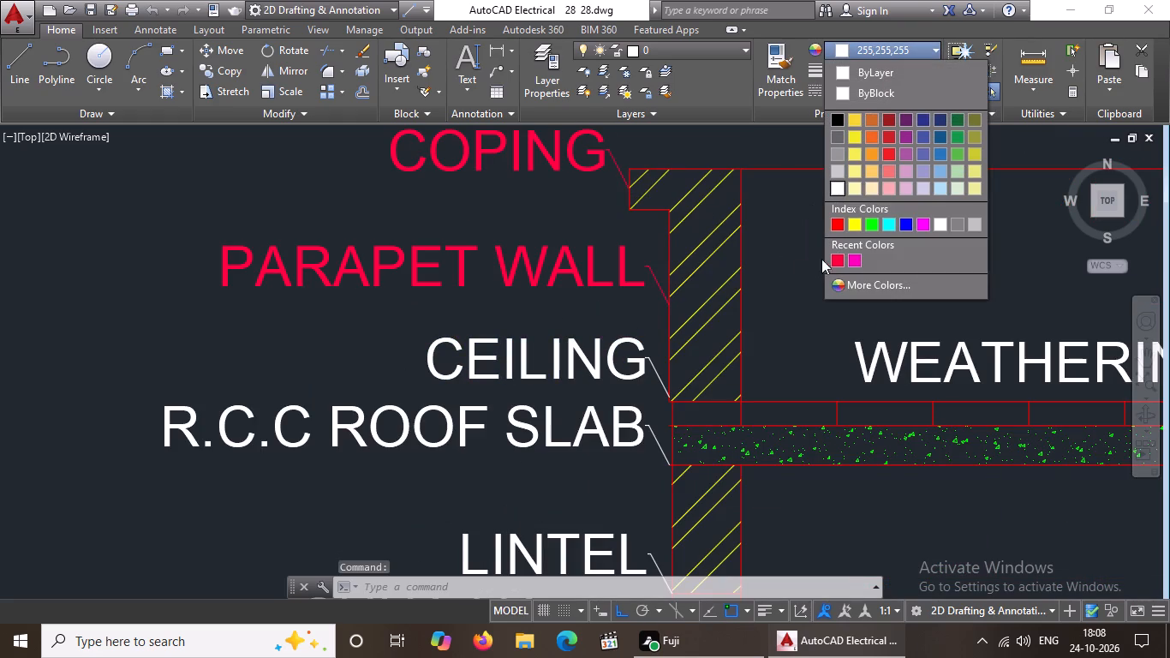
{"action": "left_click", "coordinate": [829, 256]}
{"action": "scroll", "coordinate": [735, 304], "scroll_direction": "down", "scroll_amount": 3}
{"action": "key", "text": "Escape"}
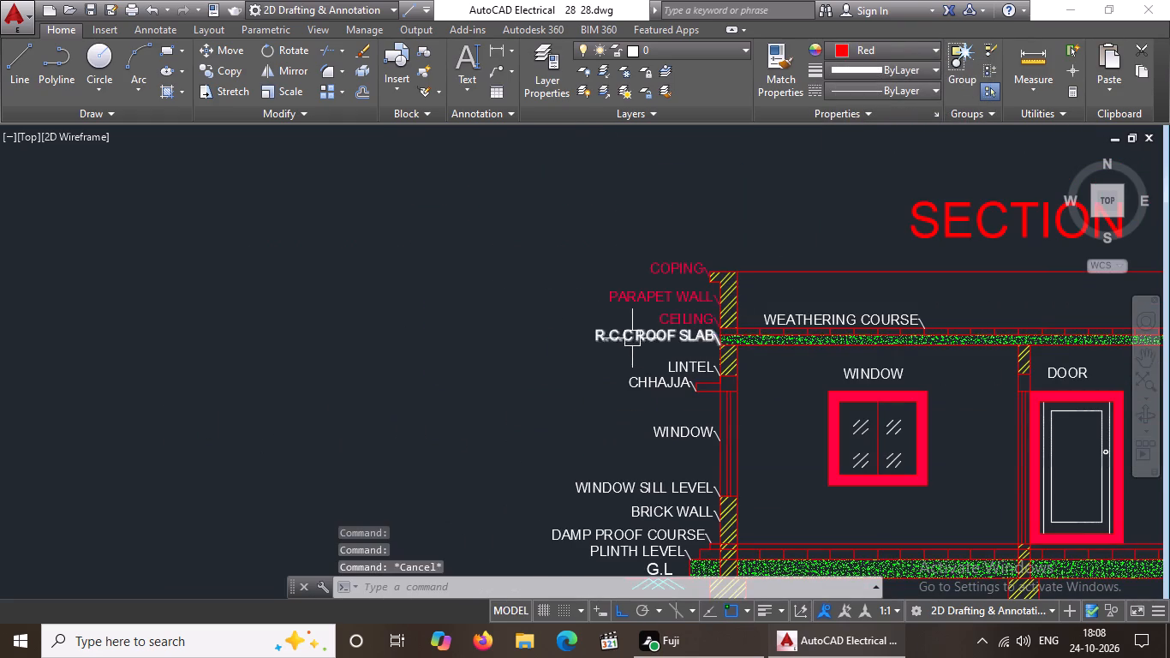
{"action": "left_click", "coordinate": [632, 338]}
{"action": "left_click", "coordinate": [928, 51]}
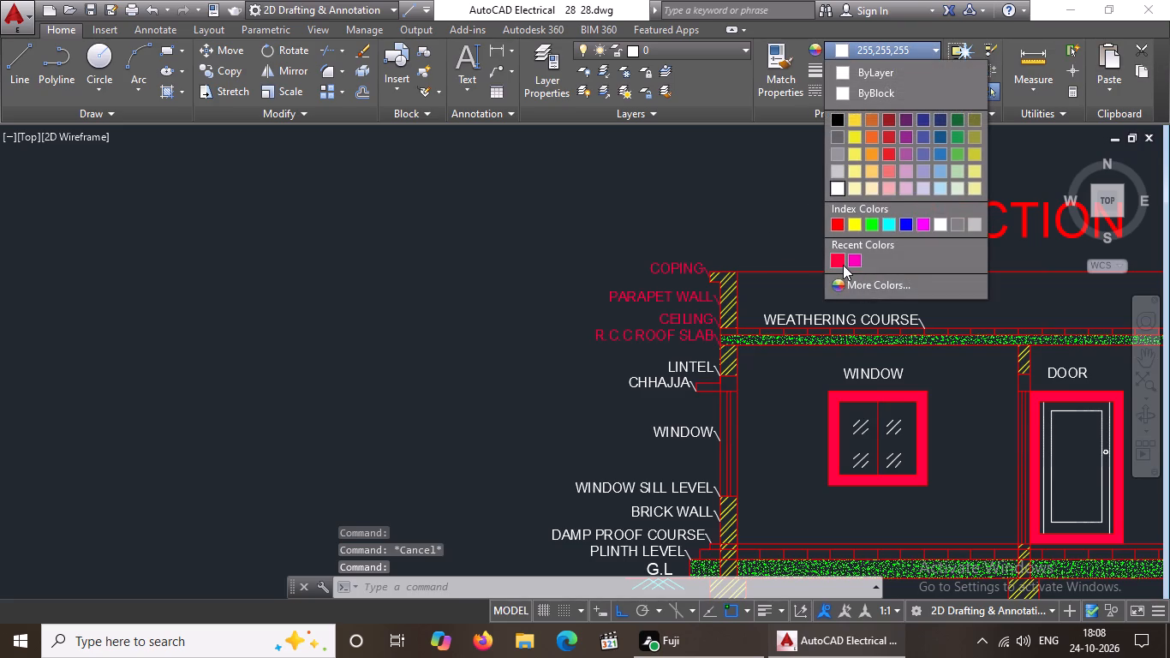
{"action": "left_click", "coordinate": [840, 260]}
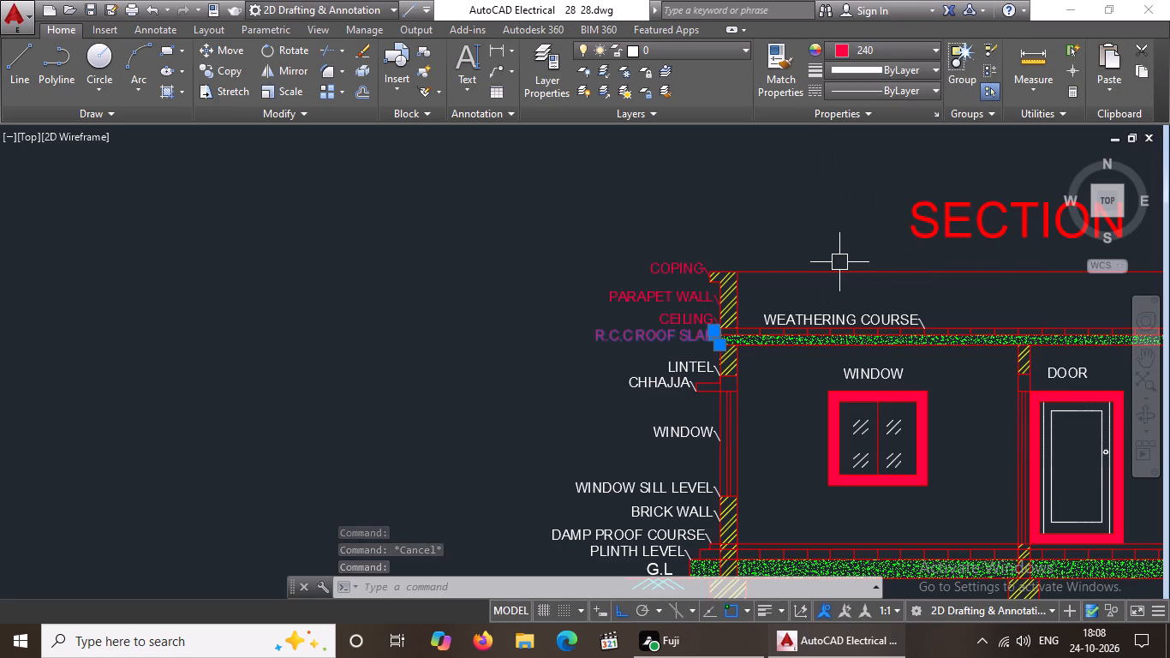
{"action": "key", "text": "Escape"}
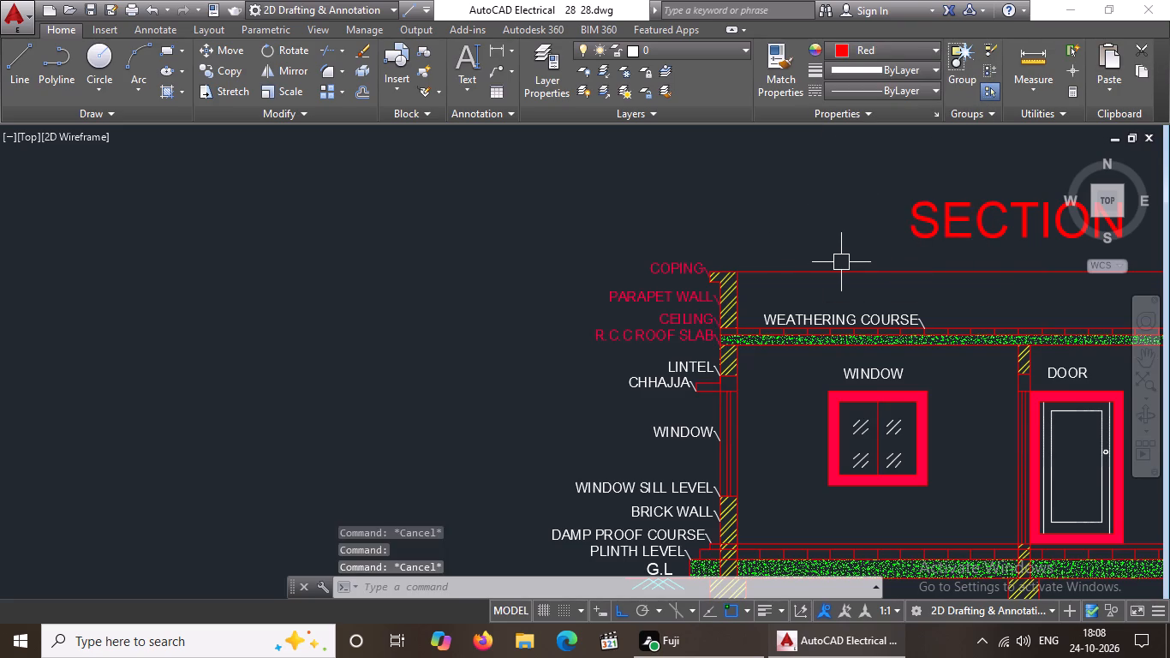
Set the section's LINTEL and CHHAJJA labels to index colour 240.
{"action": "scroll", "coordinate": [842, 261], "scroll_direction": "down", "scroll_amount": 2}
{"action": "middle_click_drag", "start_coordinate": [771, 319], "coordinate": [743, 326]}
{"action": "scroll", "coordinate": [813, 305], "scroll_direction": "up", "scroll_amount": 3}
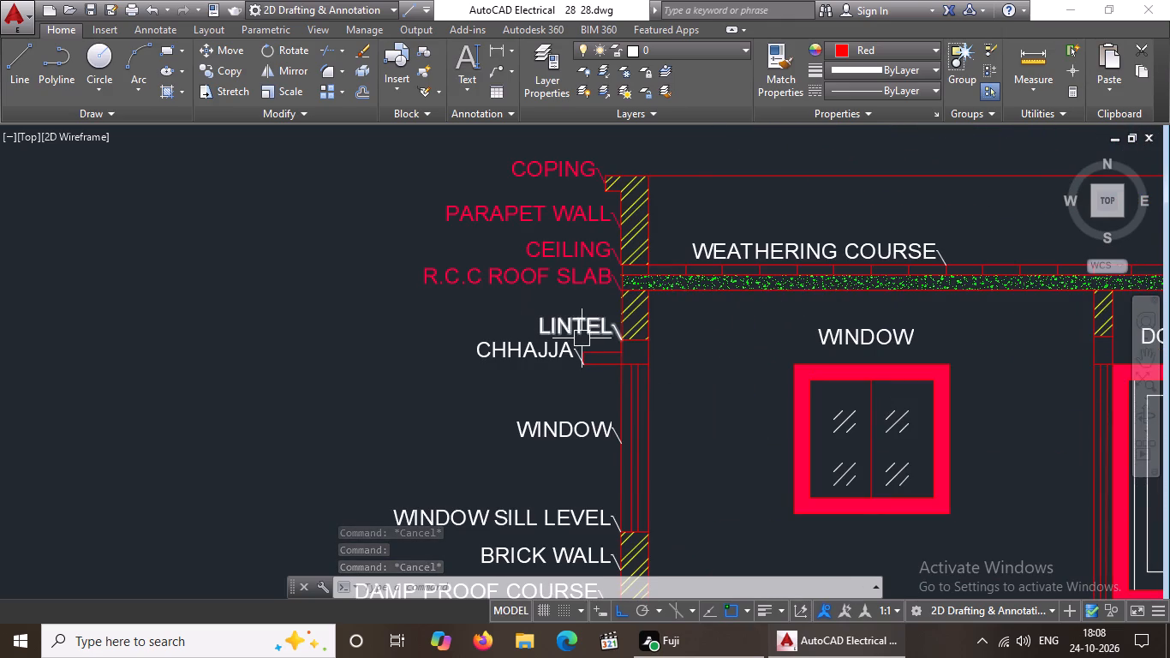
{"action": "left_click", "coordinate": [580, 326]}
{"action": "left_click_drag", "start_coordinate": [858, 44], "coordinate": [860, 53]}
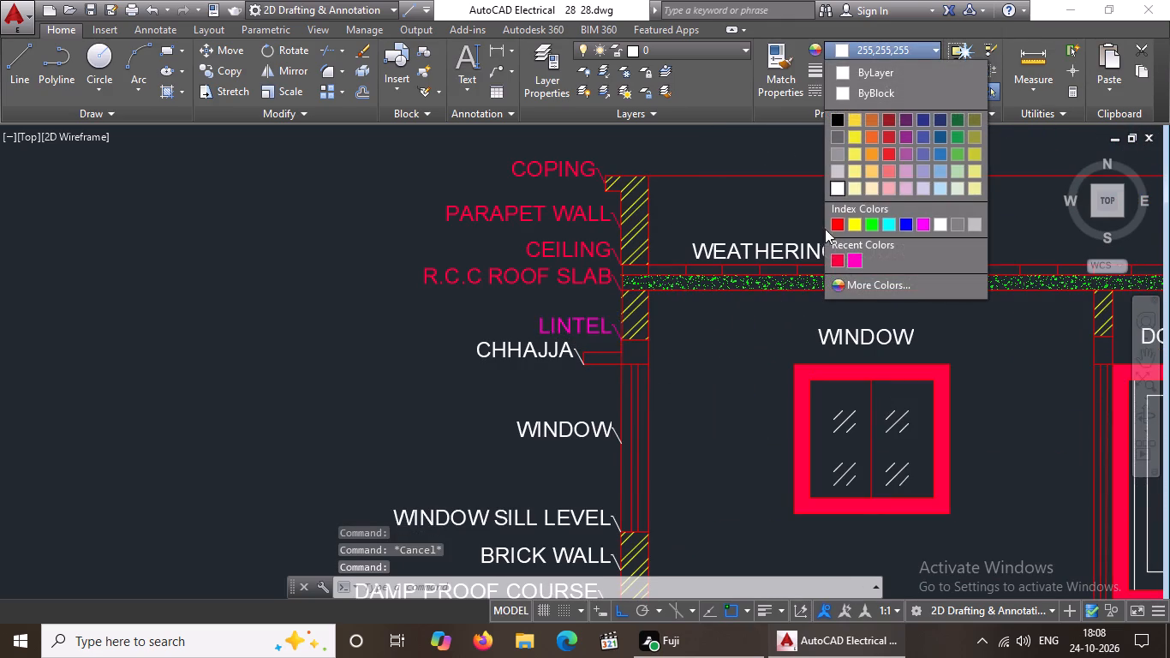
{"action": "left_click", "coordinate": [835, 254]}
{"action": "key", "text": "Escape"}
{"action": "left_click", "coordinate": [500, 356]}
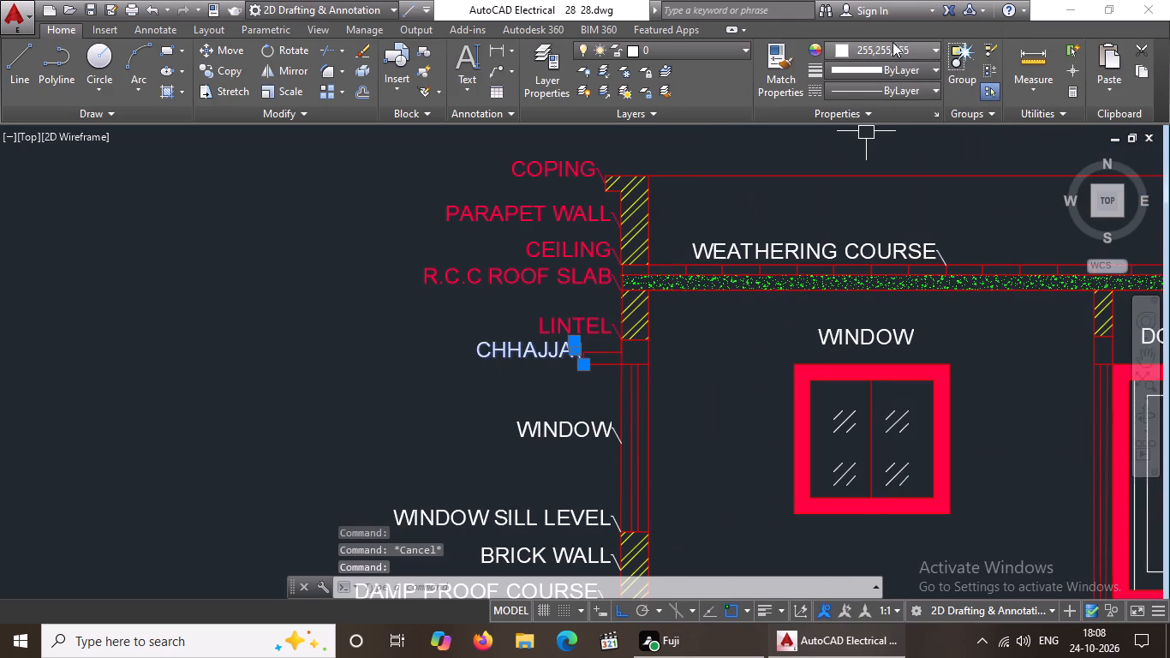
{"action": "left_click", "coordinate": [892, 42]}
{"action": "left_click", "coordinate": [837, 256]}
{"action": "key", "text": "Escape"}
Set the WINDOW leader label beside the section's outer wall to index colour 240.
{"action": "scroll", "coordinate": [636, 312], "scroll_direction": "down", "scroll_amount": 1}
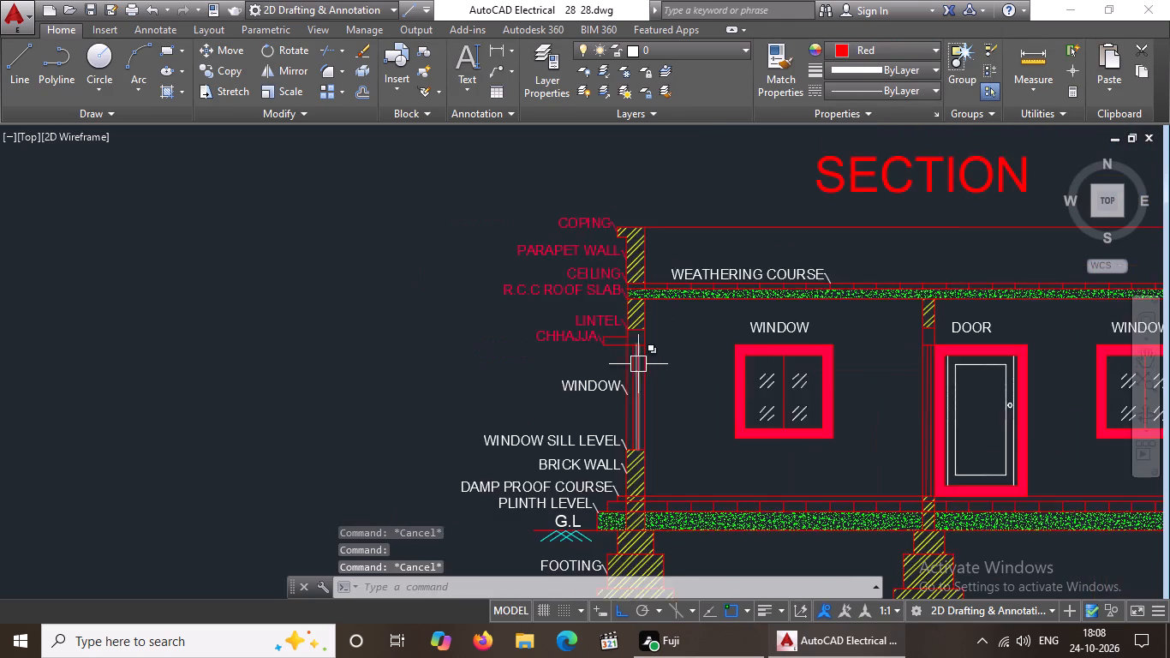
{"action": "scroll", "coordinate": [639, 367], "scroll_direction": "up", "scroll_amount": 1}
{"action": "left_click", "coordinate": [552, 389]}
{"action": "left_click", "coordinate": [892, 46]}
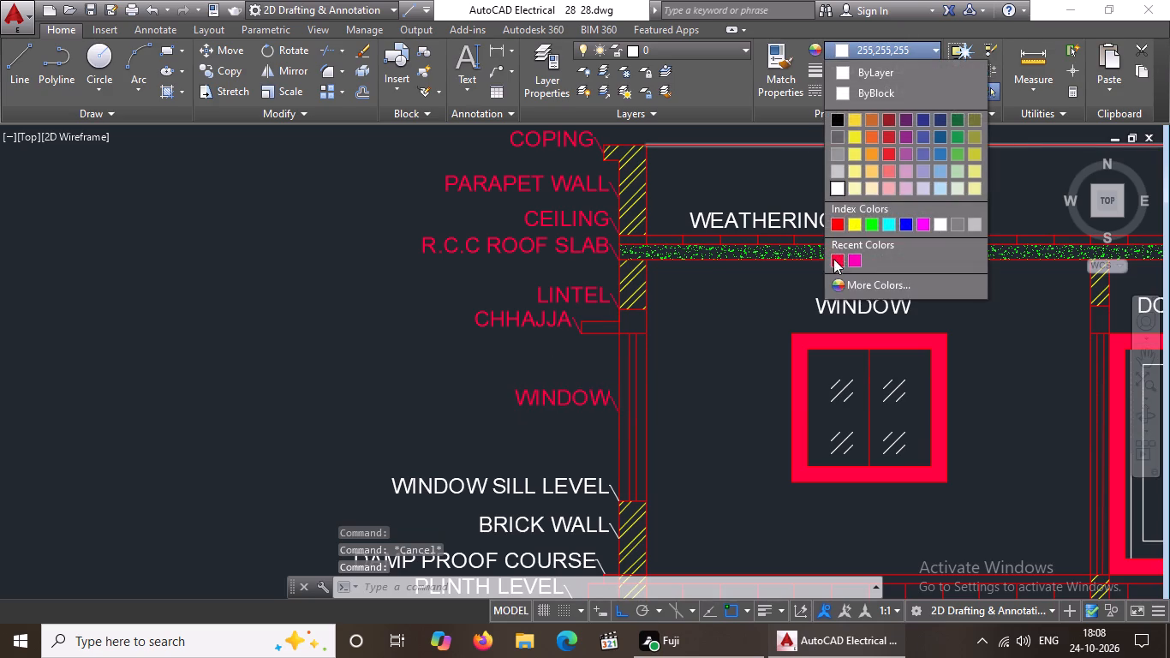
{"action": "left_click", "coordinate": [841, 254]}
{"action": "key", "text": "Escape"}
{"action": "scroll", "coordinate": [656, 343], "scroll_direction": "down", "scroll_amount": 2}
{"action": "scroll", "coordinate": [639, 404], "scroll_direction": "up", "scroll_amount": 2}
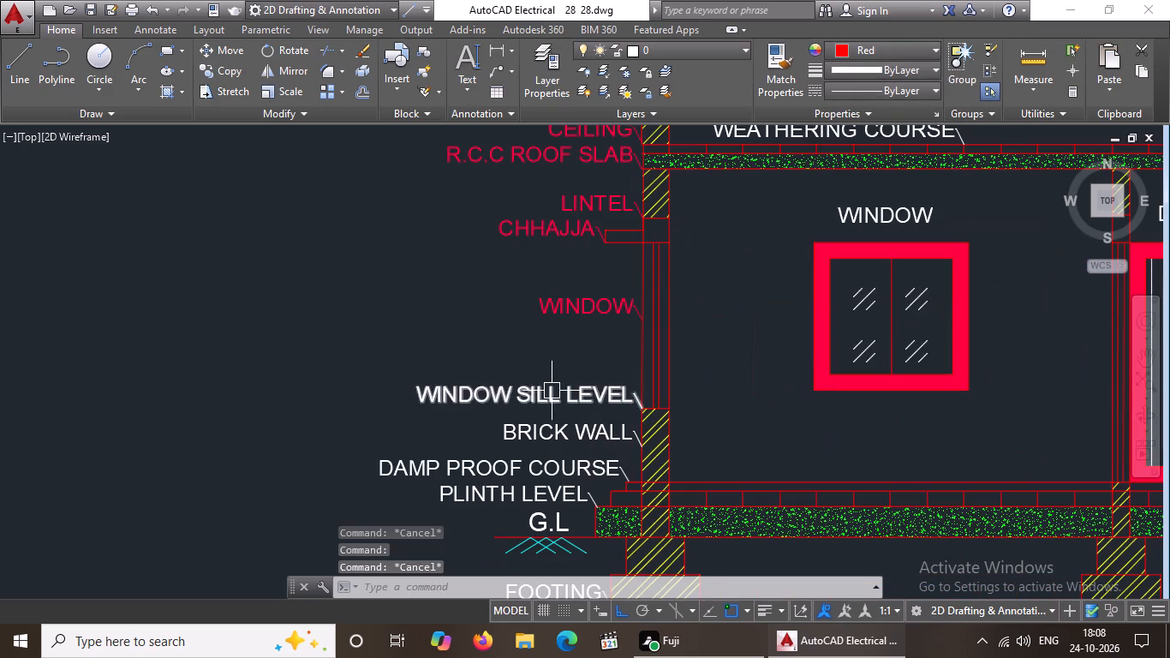
Set the section's WINDOW SILL LEVEL and BRICK WALL labels to index colour 240.
{"action": "left_click", "coordinate": [547, 392]}
{"action": "left_click", "coordinate": [885, 52]}
{"action": "left_click", "coordinate": [843, 259]}
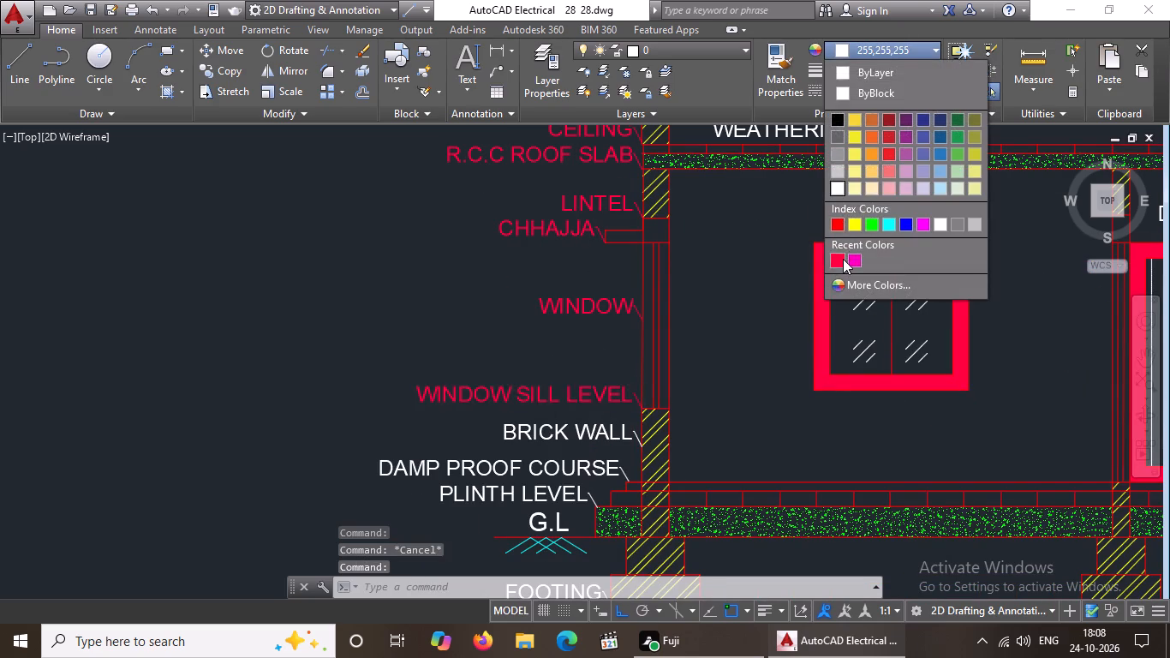
{"action": "scroll", "coordinate": [689, 284], "scroll_direction": "down", "scroll_amount": 2}
{"action": "key", "text": "Escape"}
{"action": "scroll", "coordinate": [627, 343], "scroll_direction": "up", "scroll_amount": 3}
{"action": "left_click", "coordinate": [633, 344]}
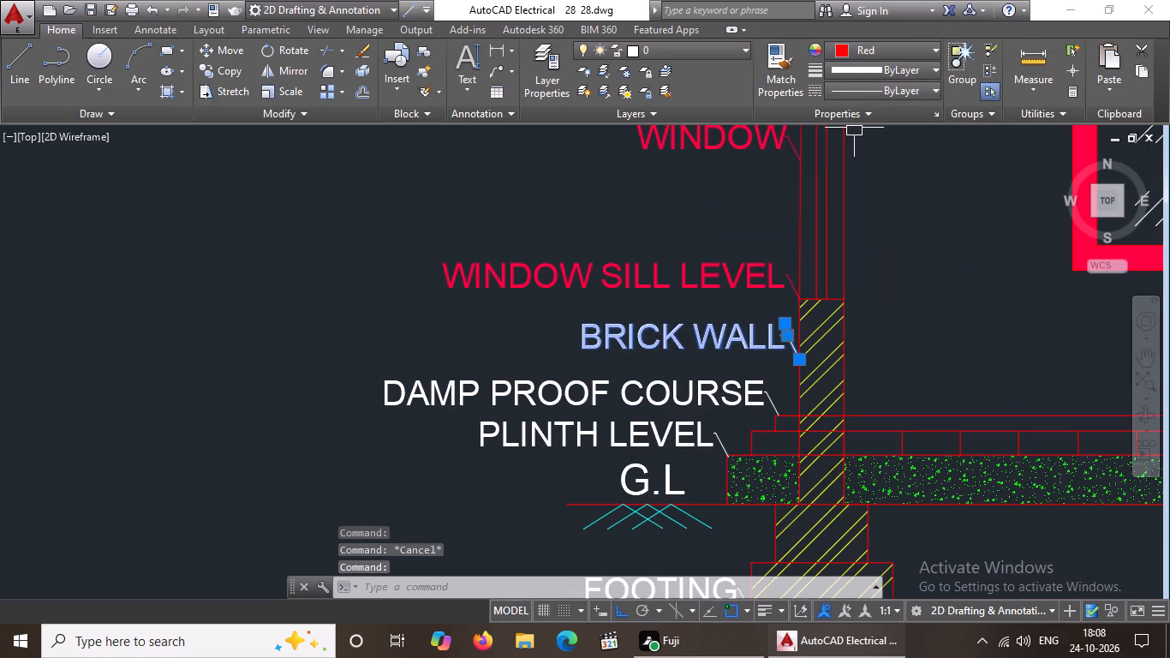
{"action": "left_click", "coordinate": [910, 40]}
{"action": "left_click", "coordinate": [907, 48]}
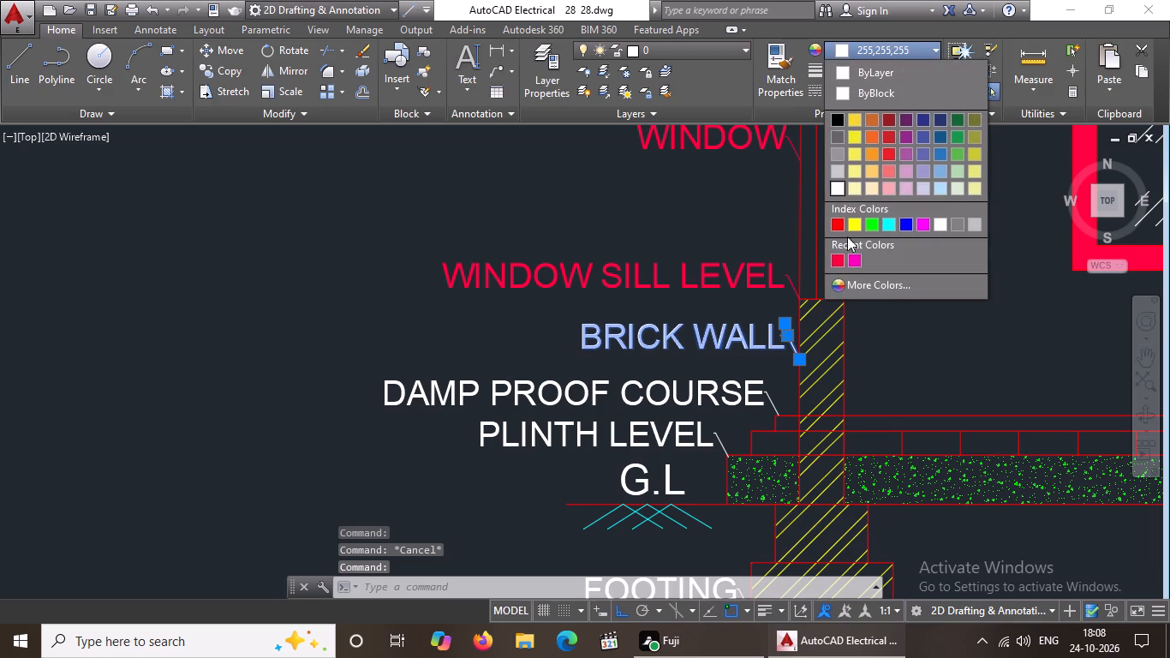
{"action": "left_click", "coordinate": [831, 255]}
{"action": "scroll", "coordinate": [833, 224], "scroll_direction": "down", "scroll_amount": 2}
{"action": "key", "text": "Escape"}
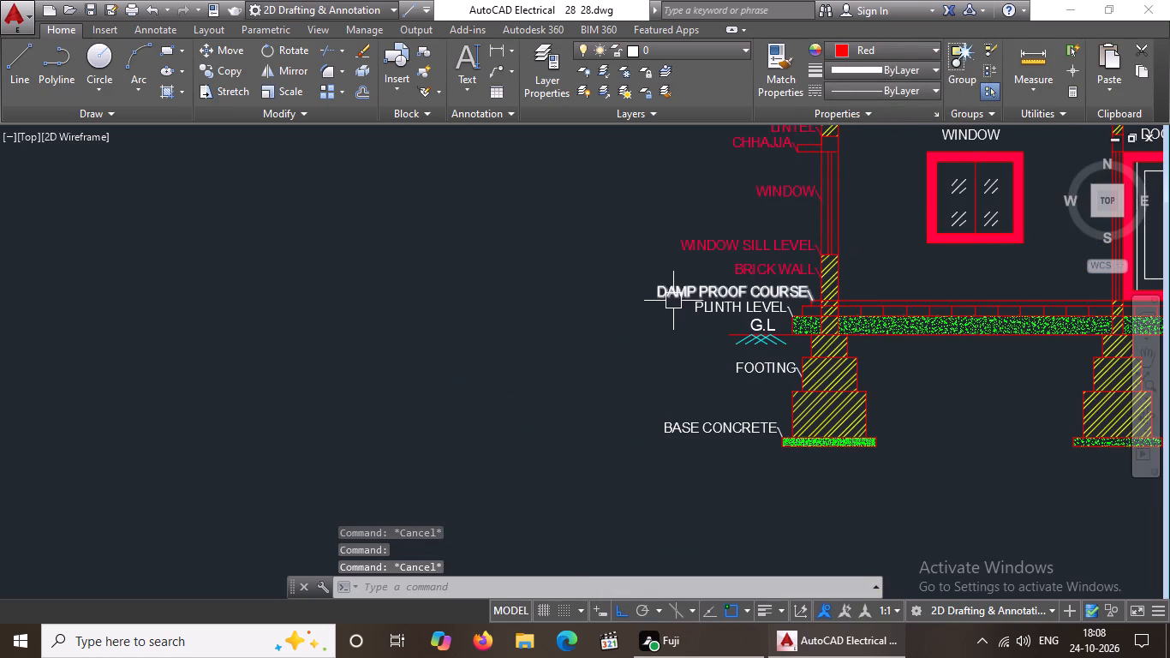
Set the section's DAMP PROOF COURSE and PLINTH LEVEL labels to index colour 240.
{"action": "left_click_drag", "start_coordinate": [672, 300], "coordinate": [683, 296]}
{"action": "left_click", "coordinate": [931, 48]}
{"action": "left_click", "coordinate": [835, 257]}
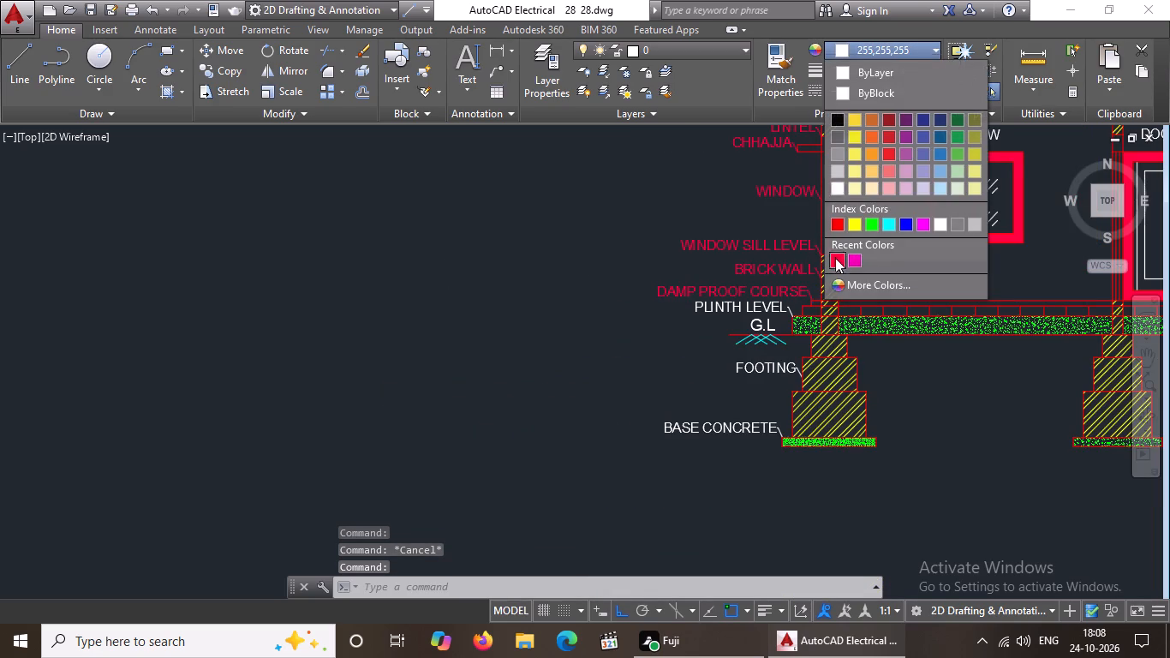
{"action": "key", "text": "Escape"}
{"action": "scroll", "coordinate": [779, 327], "scroll_direction": "up", "scroll_amount": 2}
{"action": "left_click", "coordinate": [635, 268]}
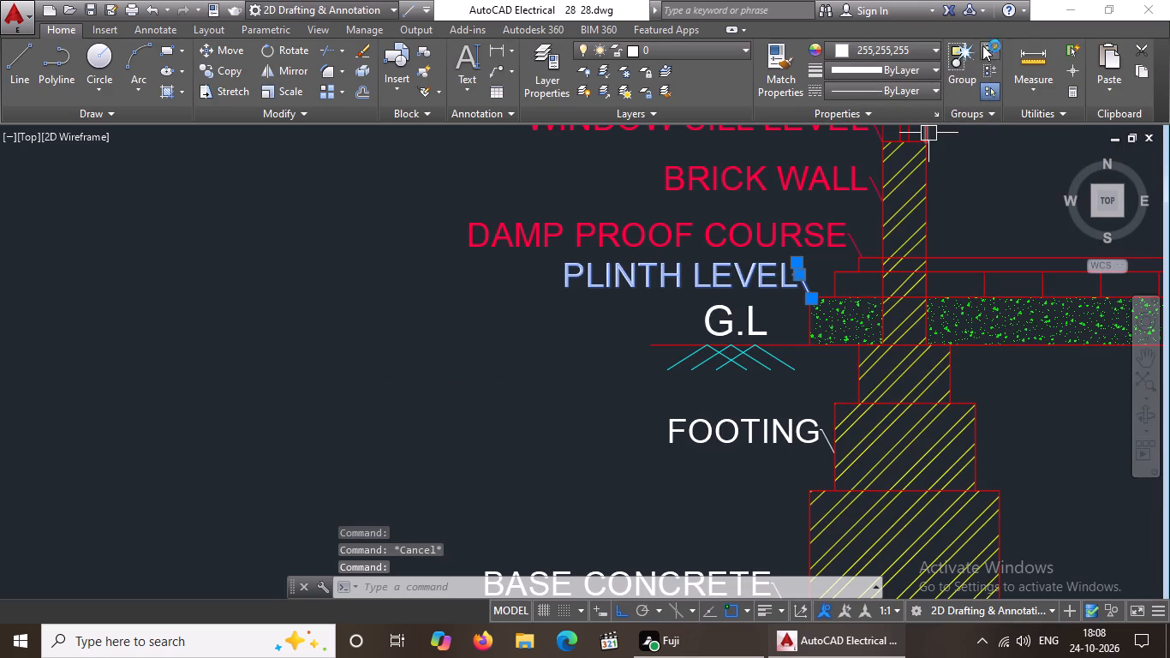
{"action": "left_click", "coordinate": [916, 51]}
{"action": "left_click", "coordinate": [843, 256]}
{"action": "scroll", "coordinate": [863, 247], "scroll_direction": "down", "scroll_amount": 3}
{"action": "key", "text": "Escape"}
Set the FOOTING leader label beside the section's outer footing to index colour 240.
{"action": "scroll", "coordinate": [827, 287], "scroll_direction": "up", "scroll_amount": 2}
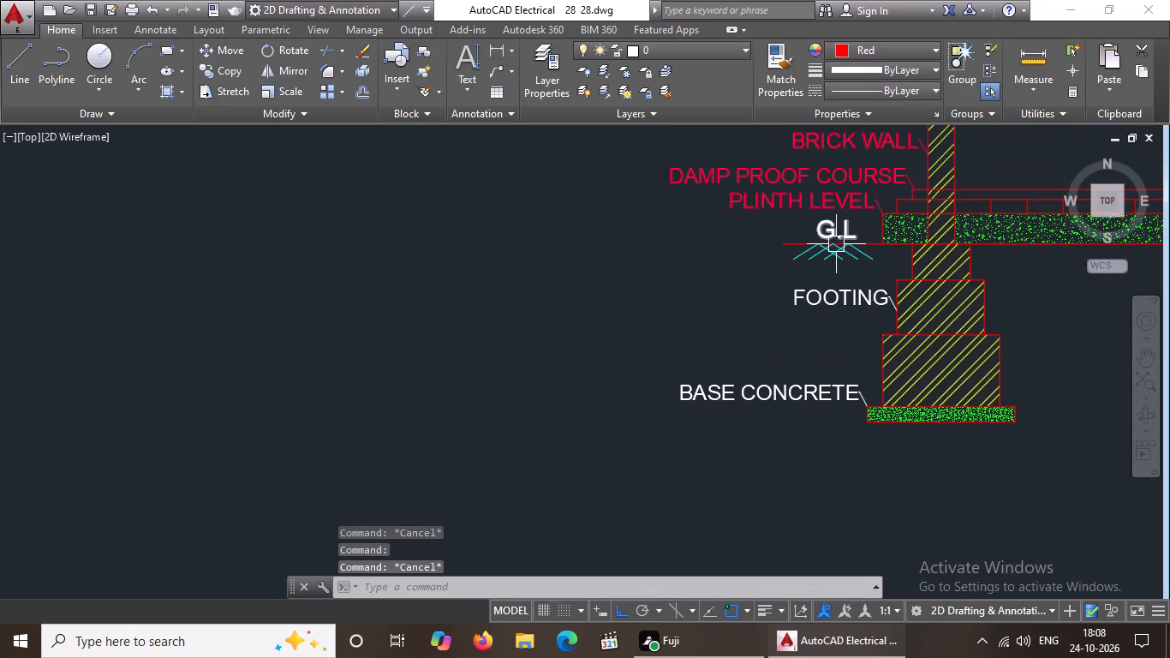
{"action": "scroll", "coordinate": [836, 244], "scroll_direction": "down", "scroll_amount": 2}
{"action": "middle_click_drag", "start_coordinate": [869, 277], "coordinate": [850, 349]}
{"action": "scroll", "coordinate": [843, 321], "scroll_direction": "up", "scroll_amount": 2}
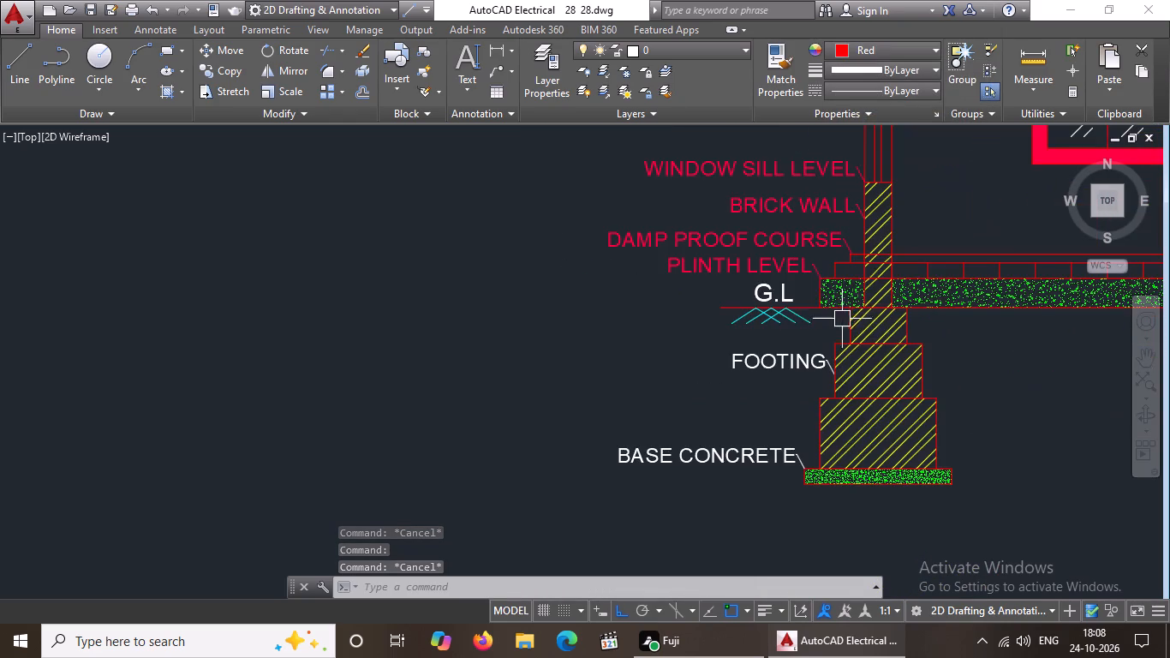
{"action": "scroll", "coordinate": [782, 297], "scroll_direction": "up", "scroll_amount": 1}
{"action": "left_click", "coordinate": [767, 391]}
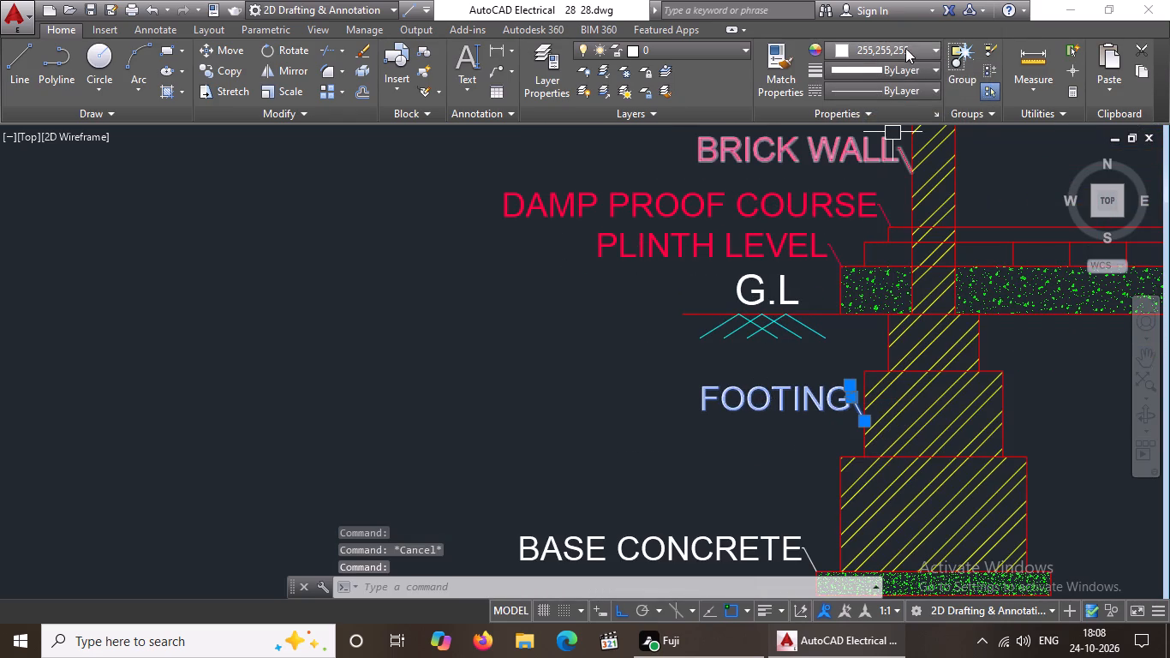
{"action": "left_click", "coordinate": [906, 47]}
{"action": "left_click", "coordinate": [837, 261]}
{"action": "scroll", "coordinate": [828, 269], "scroll_direction": "down", "scroll_amount": 4}
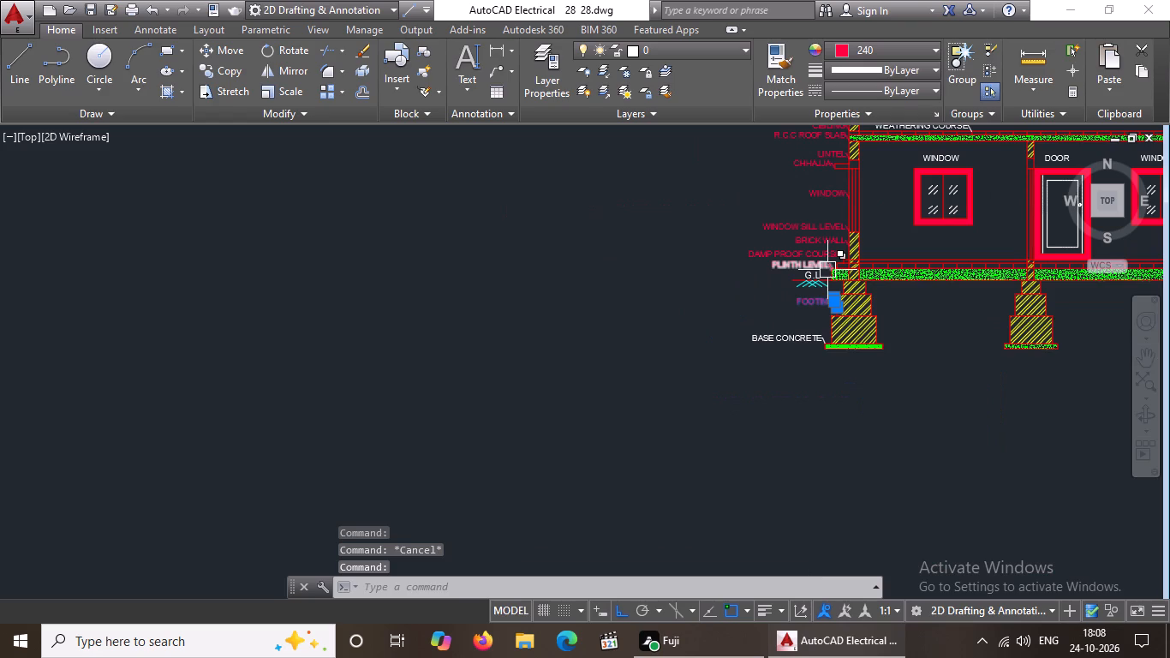
{"action": "key", "text": "Escape"}
Set the BASE CONCRETE leader label at the bottom of the section's outer footing to index colour 240.
{"action": "left_click", "coordinate": [788, 348]}
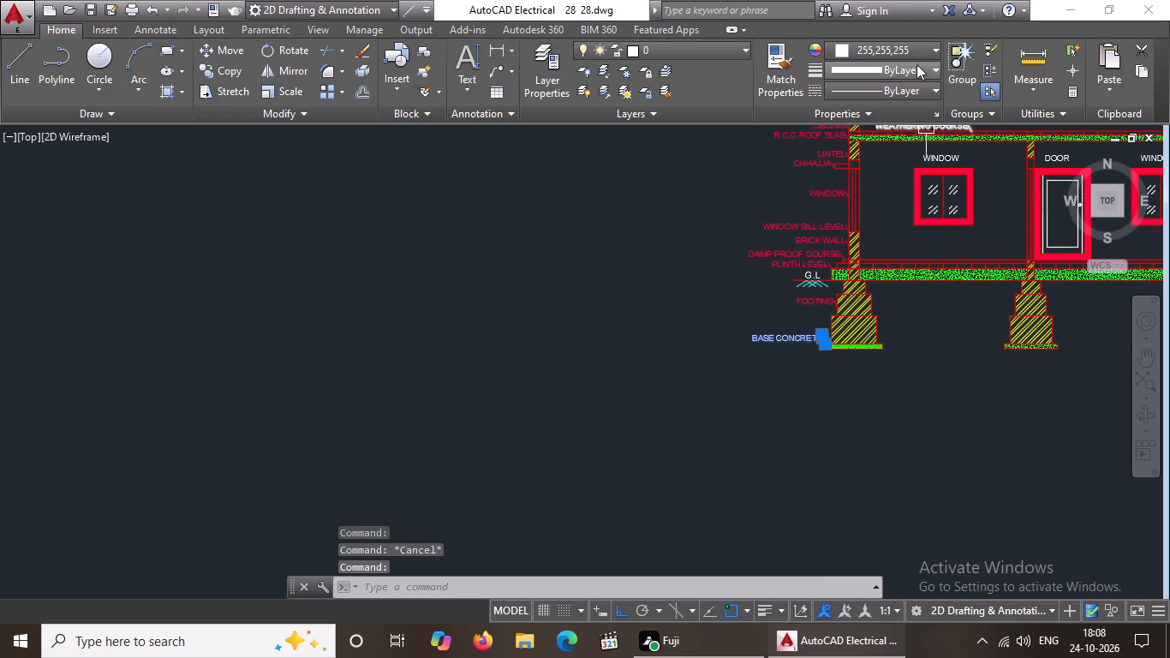
{"action": "left_click", "coordinate": [912, 49]}
{"action": "left_click", "coordinate": [838, 260]}
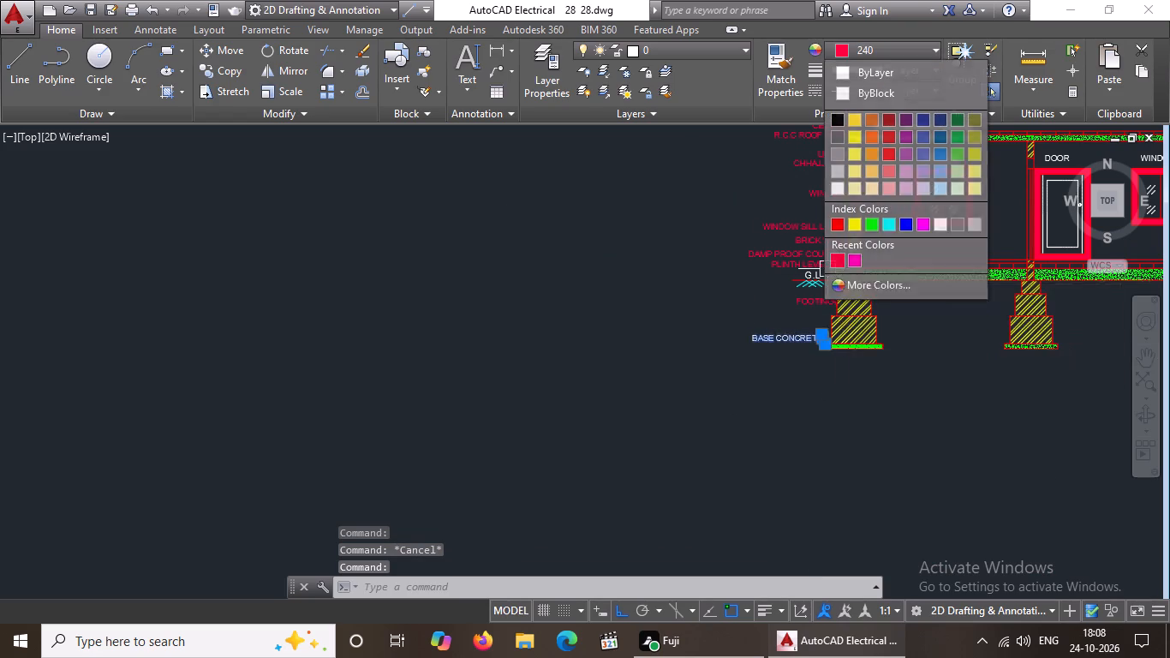
{"action": "scroll", "coordinate": [827, 270], "scroll_direction": "down", "scroll_amount": 2}
{"action": "key", "text": "Escape"}
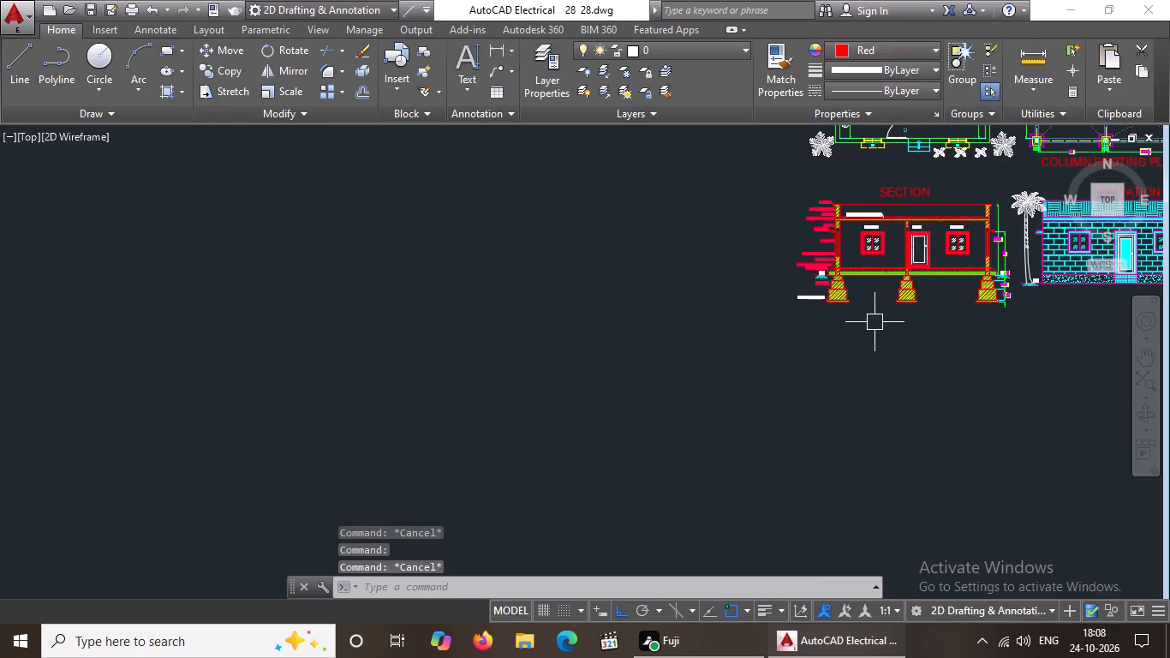
{"action": "scroll", "coordinate": [830, 307], "scroll_direction": "up", "scroll_amount": 3}
{"action": "left_click", "coordinate": [747, 282]}
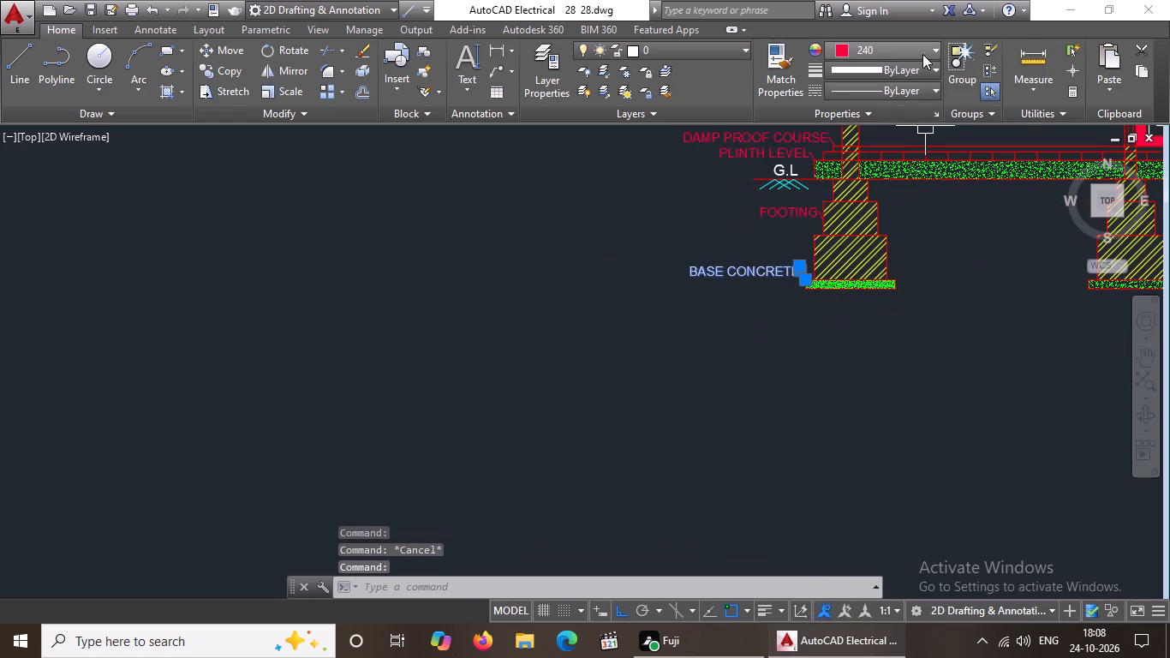
{"action": "left_click", "coordinate": [921, 50]}
{"action": "left_click", "coordinate": [840, 261]}
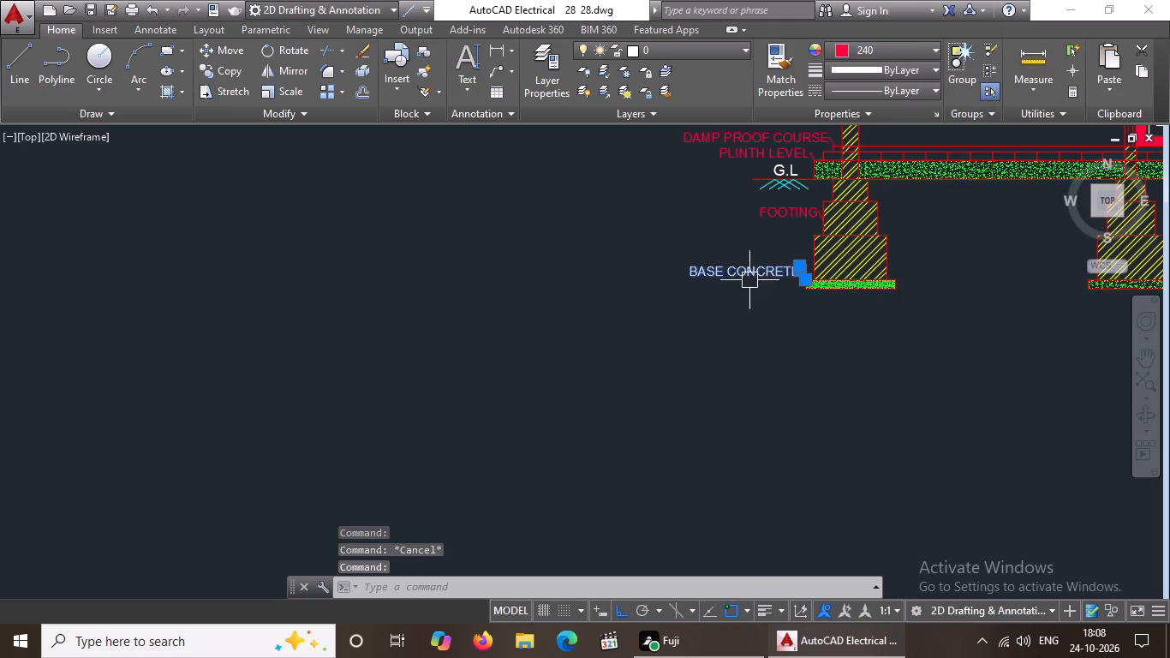
{"action": "key", "text": "Escape"}
Set the WEATHERING COURSE leader label above the section's roof slab to index colour 240.
{"action": "scroll", "coordinate": [845, 301], "scroll_direction": "down", "scroll_amount": 2}
{"action": "middle_click_drag", "start_coordinate": [901, 279], "coordinate": [707, 391]}
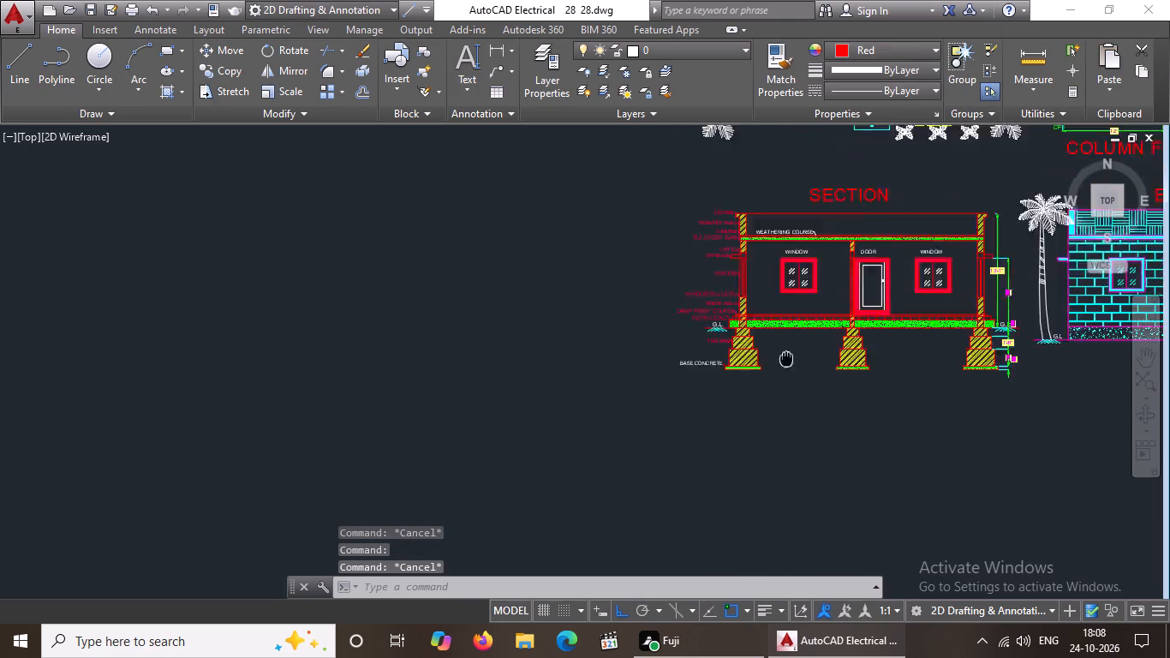
{"action": "middle_click_drag", "start_coordinate": [707, 391], "coordinate": [688, 396]}
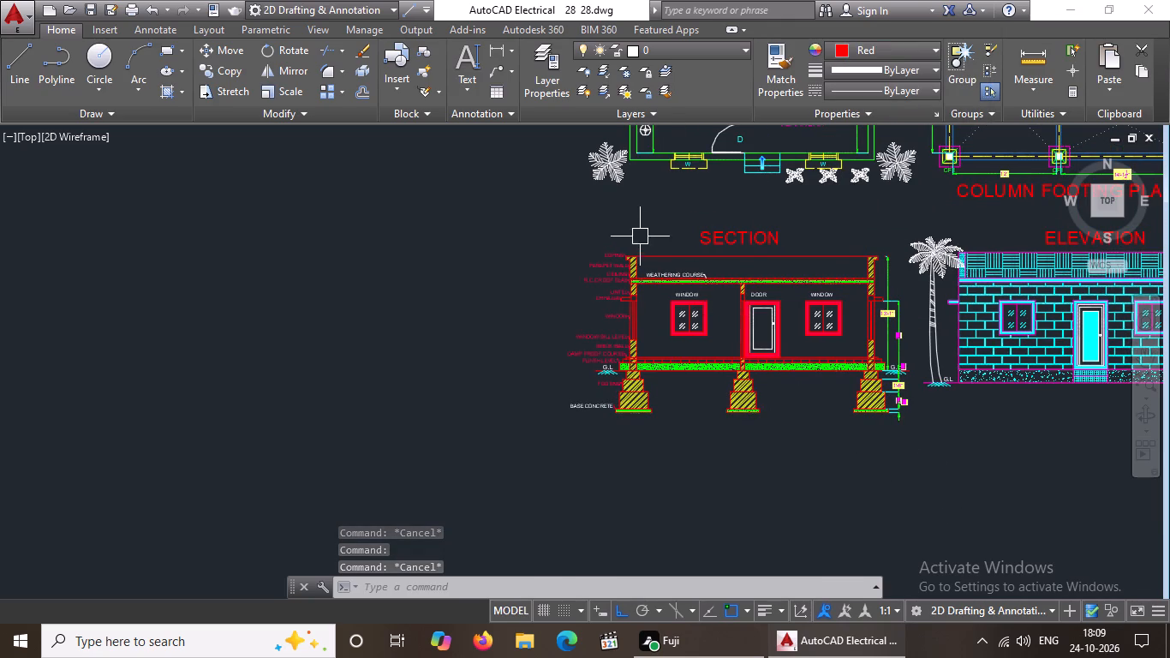
{"action": "scroll", "coordinate": [675, 281], "scroll_direction": "up", "scroll_amount": 4}
{"action": "left_click", "coordinate": [681, 265]}
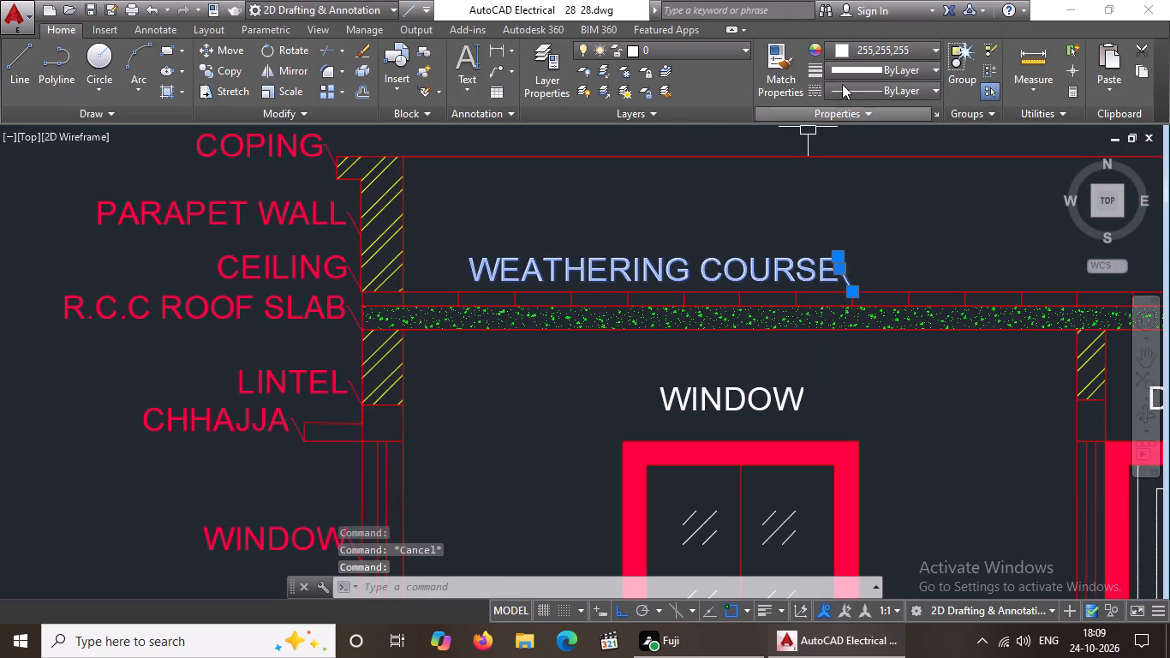
{"action": "left_click", "coordinate": [893, 45]}
{"action": "left_click", "coordinate": [839, 254]}
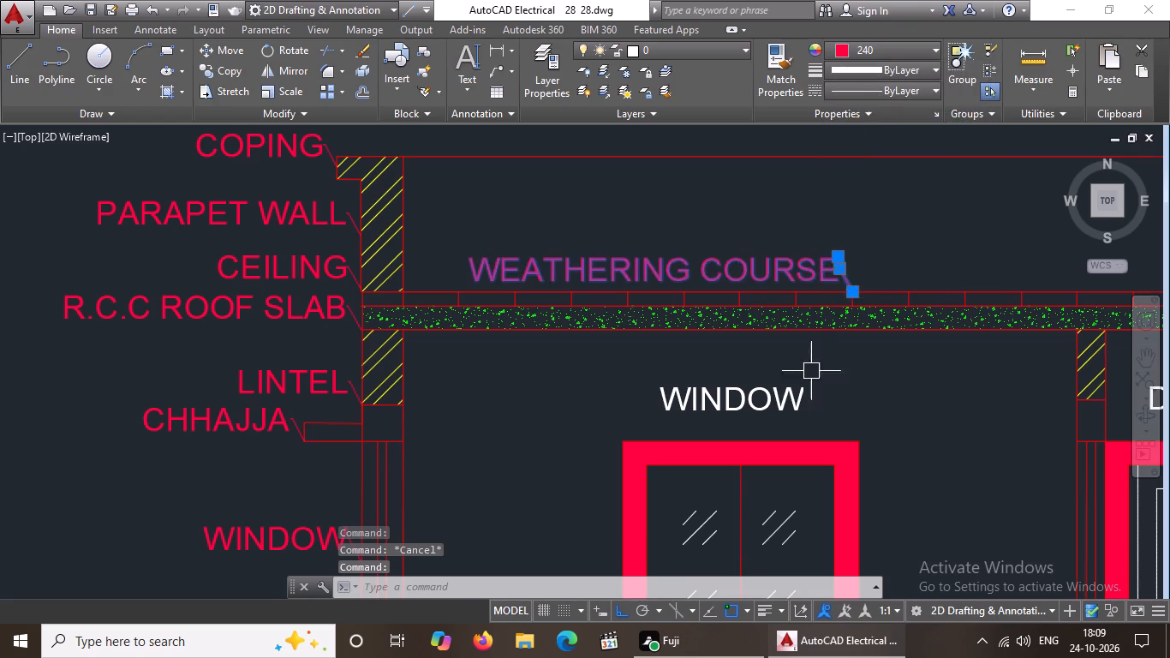
{"action": "key", "text": "Escape"}
Set the G.L text above the ground line beside the section's plinth to index colour 220.
{"action": "scroll", "coordinate": [816, 348], "scroll_direction": "down", "scroll_amount": 3}
{"action": "scroll", "coordinate": [934, 345], "scroll_direction": "down", "scroll_amount": 2}
{"action": "scroll", "coordinate": [861, 440], "scroll_direction": "up", "scroll_amount": 3}
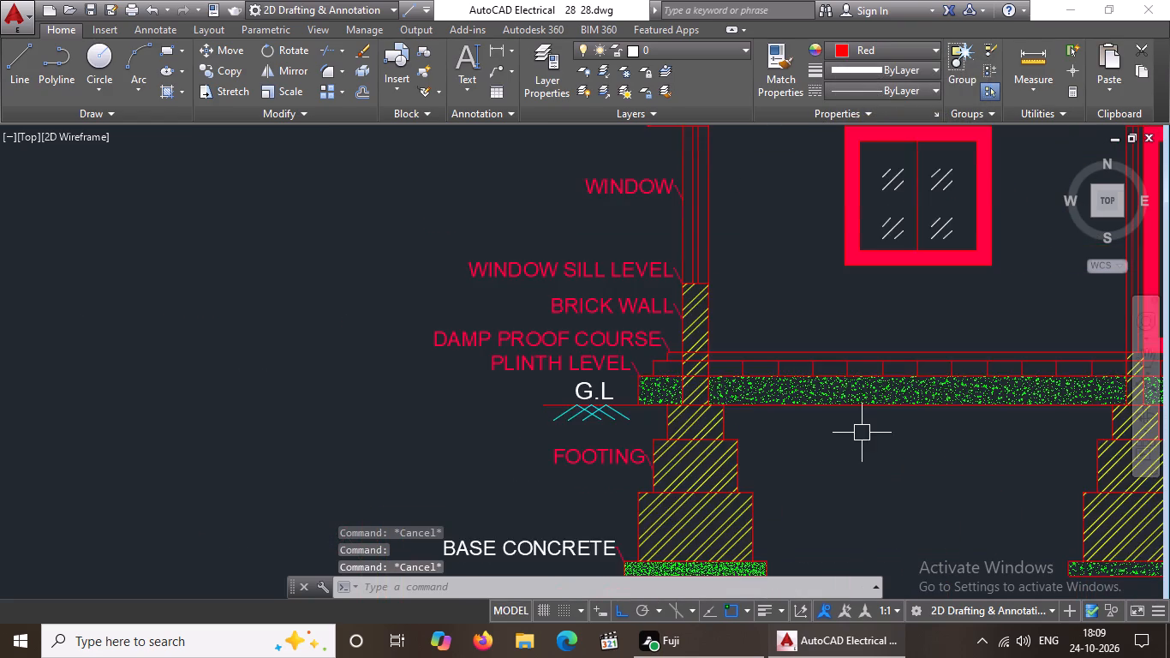
{"action": "scroll", "coordinate": [815, 385], "scroll_direction": "down", "scroll_amount": 4}
{"action": "scroll", "coordinate": [858, 433], "scroll_direction": "up", "scroll_amount": 4}
{"action": "scroll", "coordinate": [439, 292], "scroll_direction": "down", "scroll_amount": 2}
{"action": "scroll", "coordinate": [357, 228], "scroll_direction": "up", "scroll_amount": 2}
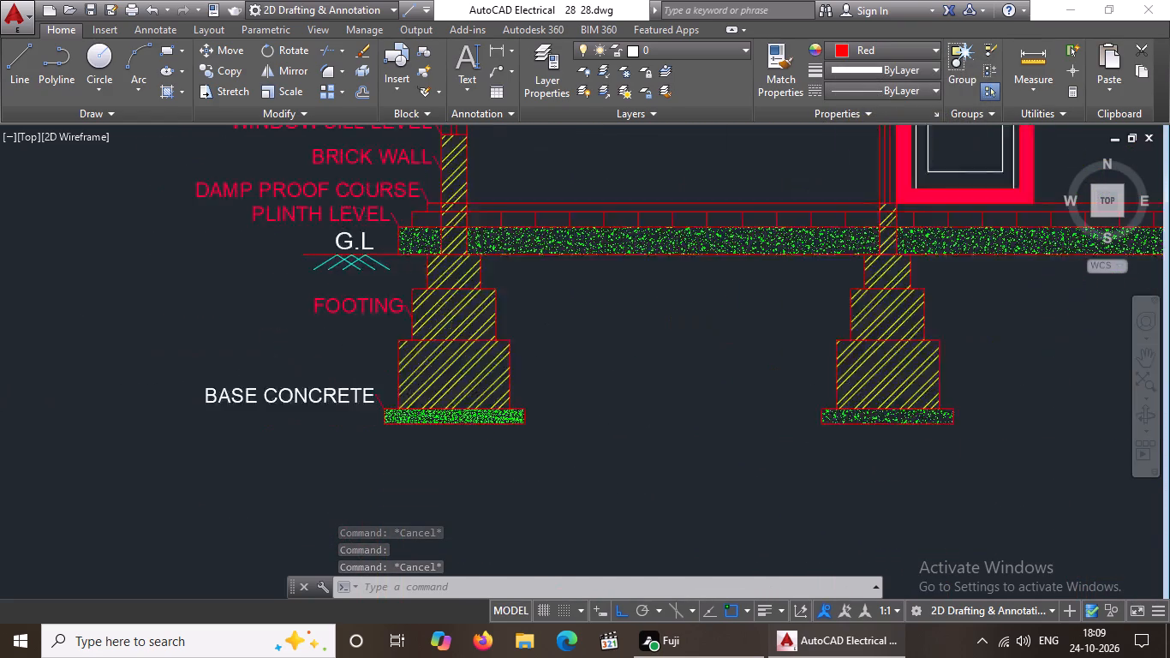
{"action": "scroll", "coordinate": [357, 228], "scroll_direction": "up", "scroll_amount": 1}
{"action": "left_click", "coordinate": [360, 248]}
{"action": "left_click", "coordinate": [870, 44]}
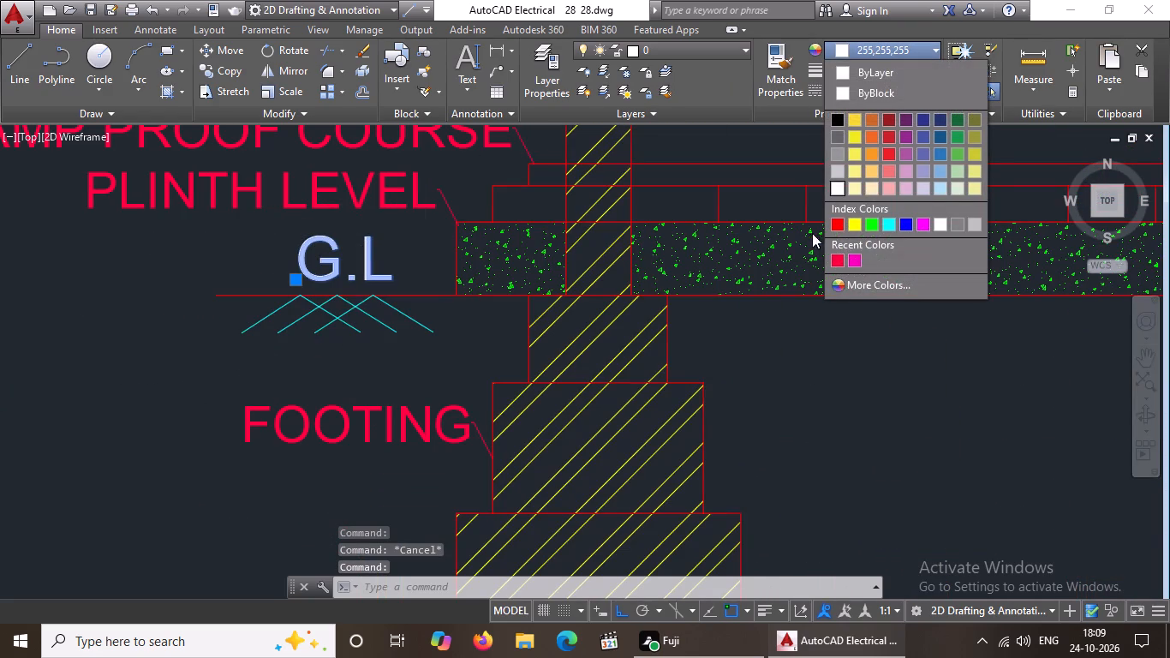
{"action": "left_click", "coordinate": [854, 257]}
{"action": "key", "text": "Escape"}
Set the two WINDOW labels and the DOOR label inside the section's rooms to index colour 220.
{"action": "scroll", "coordinate": [836, 321], "scroll_direction": "down", "scroll_amount": 5}
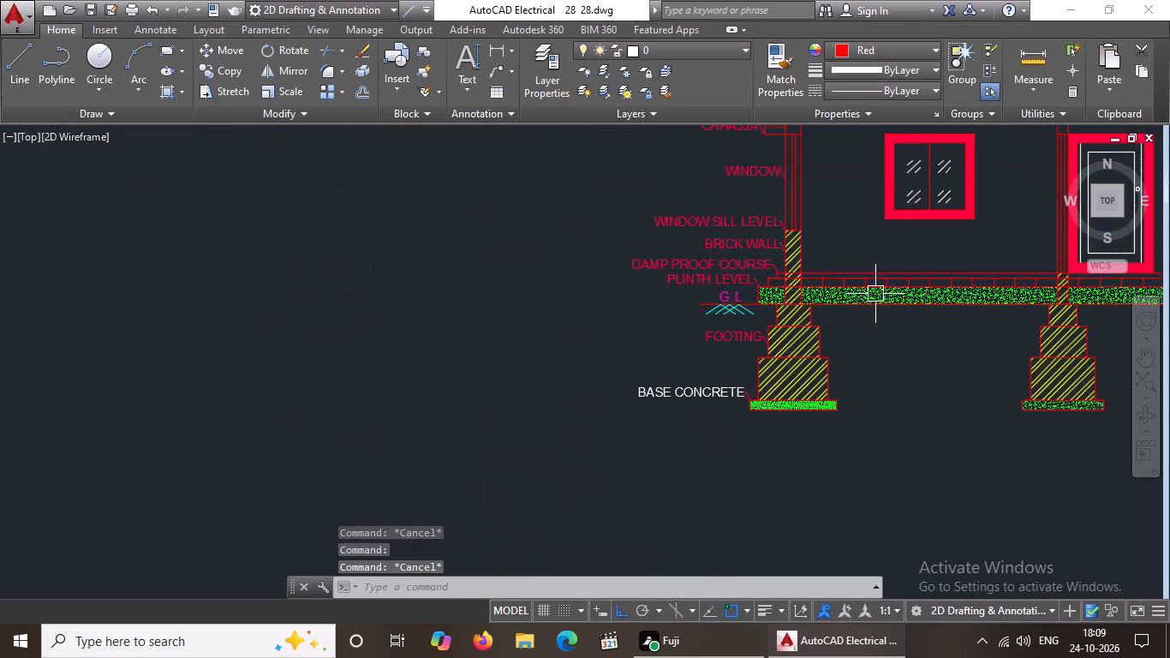
{"action": "middle_click_drag", "start_coordinate": [921, 260], "coordinate": [680, 392]}
{"action": "left_click", "coordinate": [695, 251]}
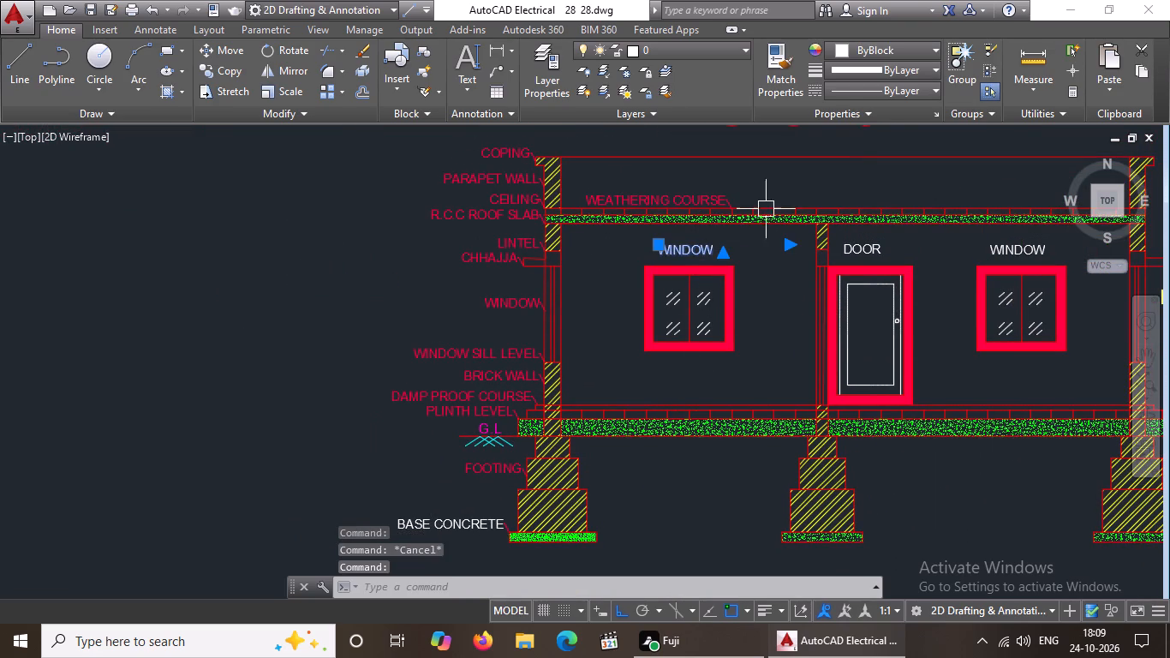
{"action": "left_click", "coordinate": [895, 44]}
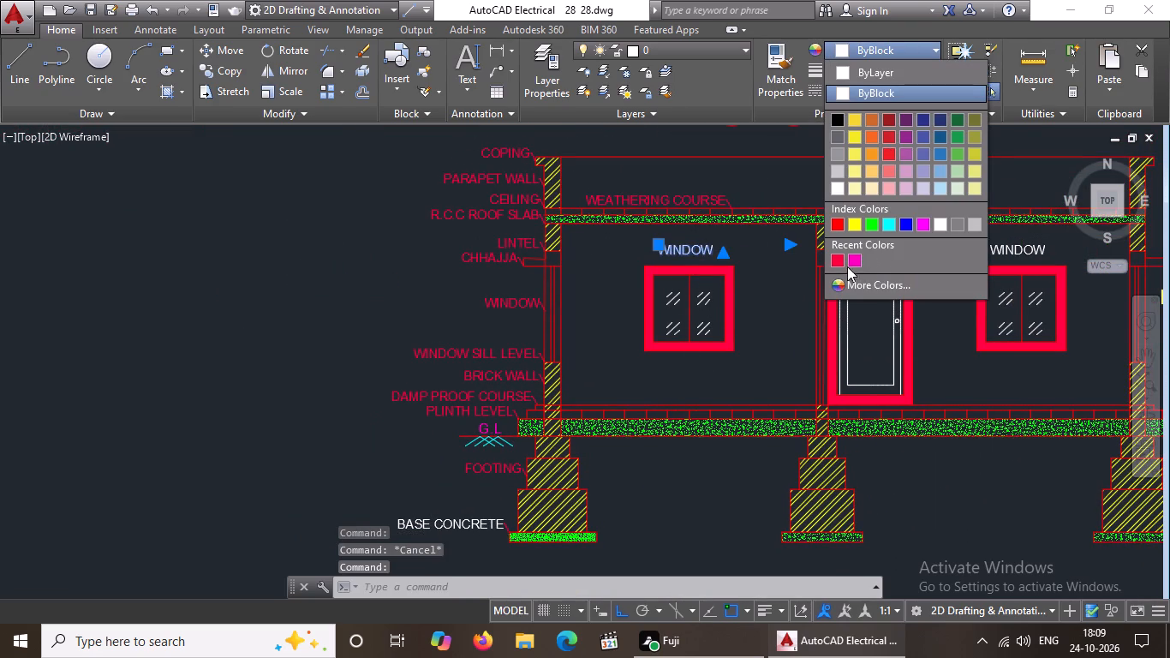
{"action": "left_click", "coordinate": [853, 260]}
{"action": "key", "text": "Escape"}
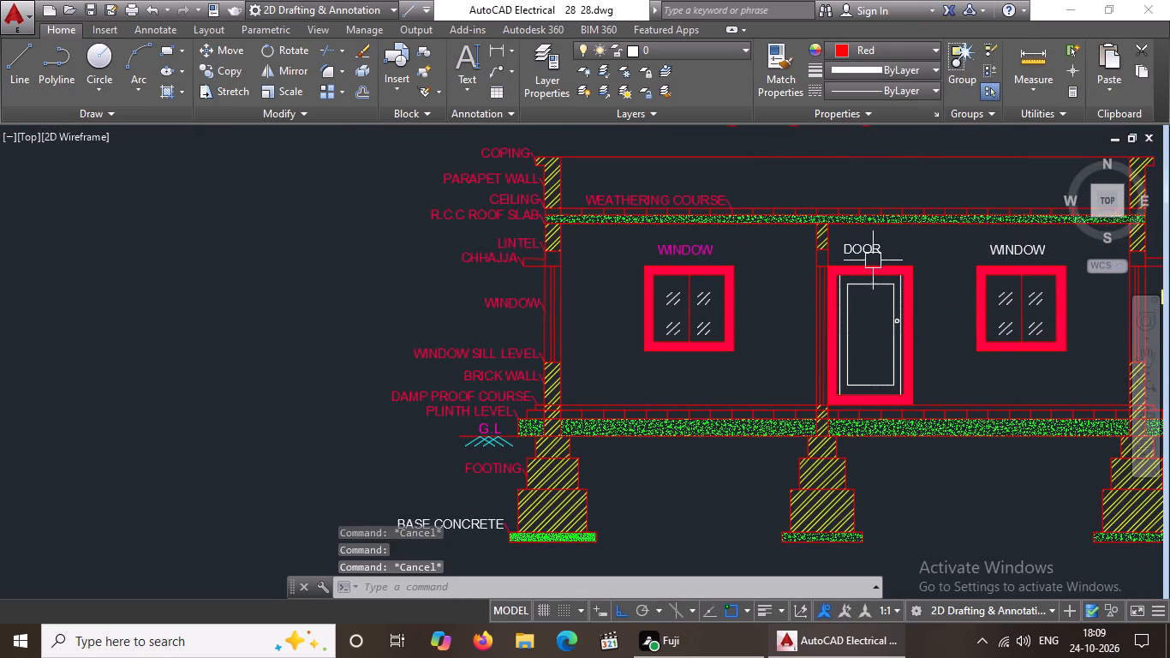
{"action": "left_click", "coordinate": [868, 248]}
{"action": "left_click", "coordinate": [885, 40]}
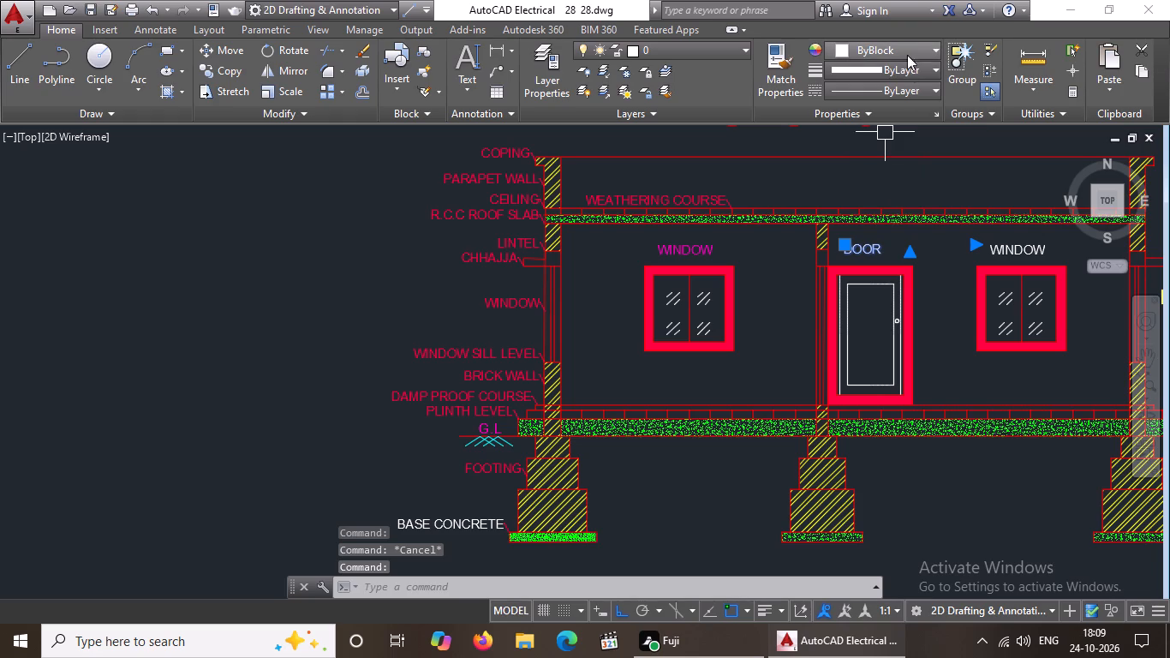
{"action": "left_click", "coordinate": [906, 45]}
{"action": "left_click", "coordinate": [852, 260]}
{"action": "key", "text": "Escape"}
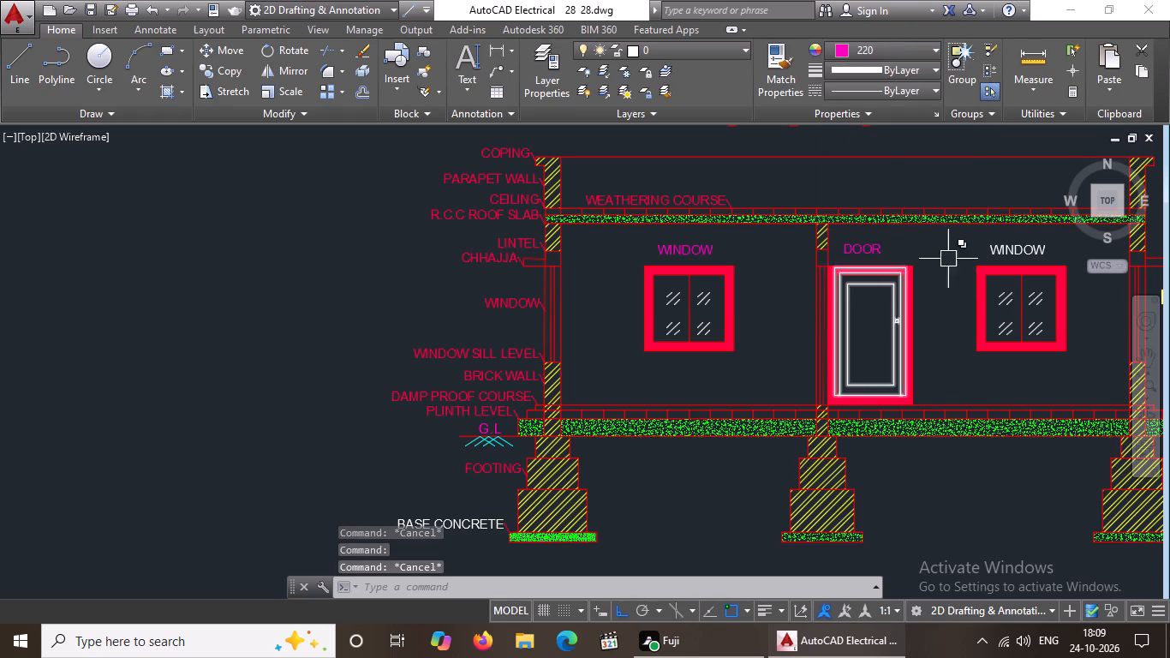
{"action": "left_click", "coordinate": [1010, 252]}
{"action": "left_click", "coordinate": [915, 49]}
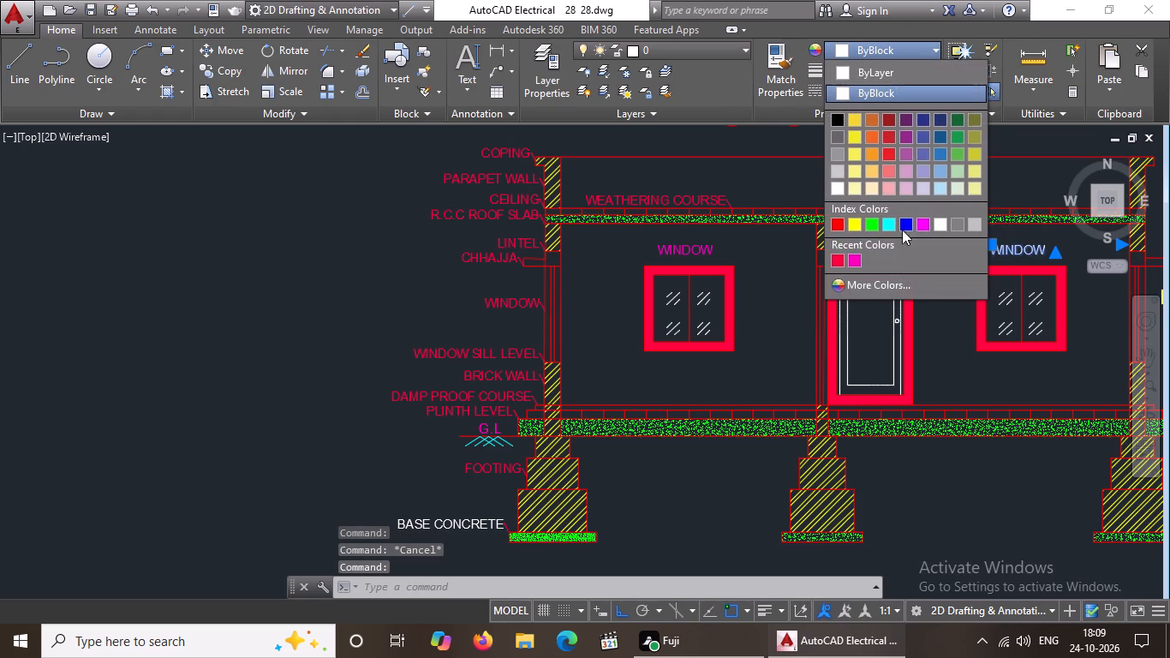
{"action": "left_click", "coordinate": [855, 258]}
{"action": "key", "text": "Escape"}
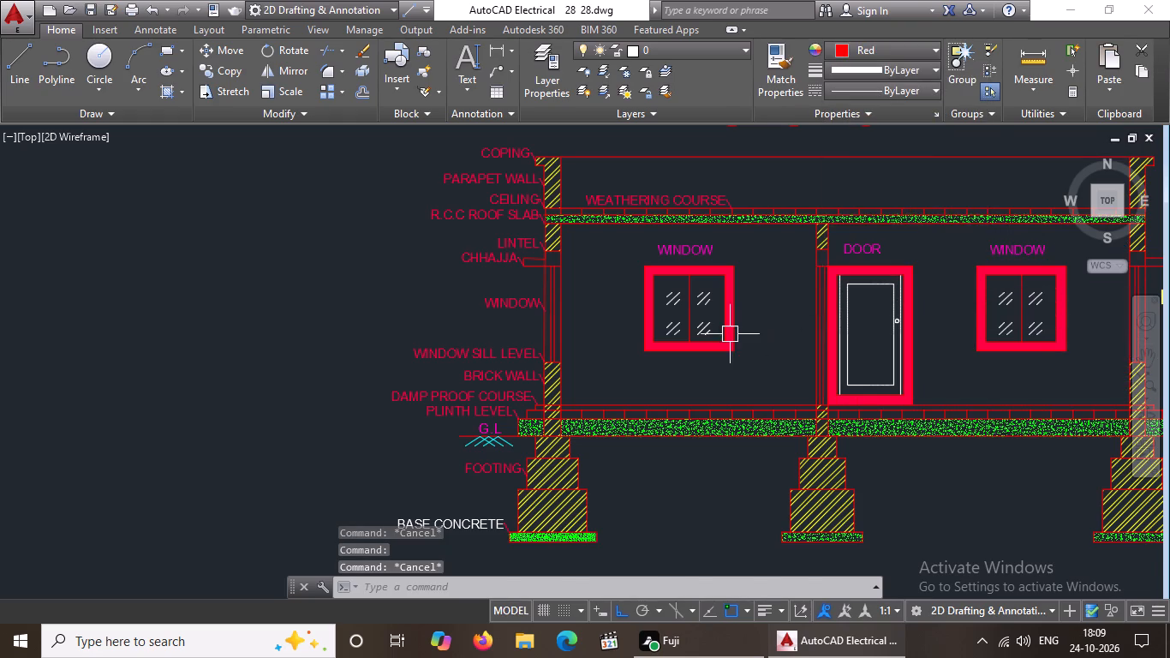
Set the glass hatch in the section's windows to index colour 220.
{"action": "scroll", "coordinate": [729, 334], "scroll_direction": "up", "scroll_amount": 2}
{"action": "left_click", "coordinate": [660, 241]}
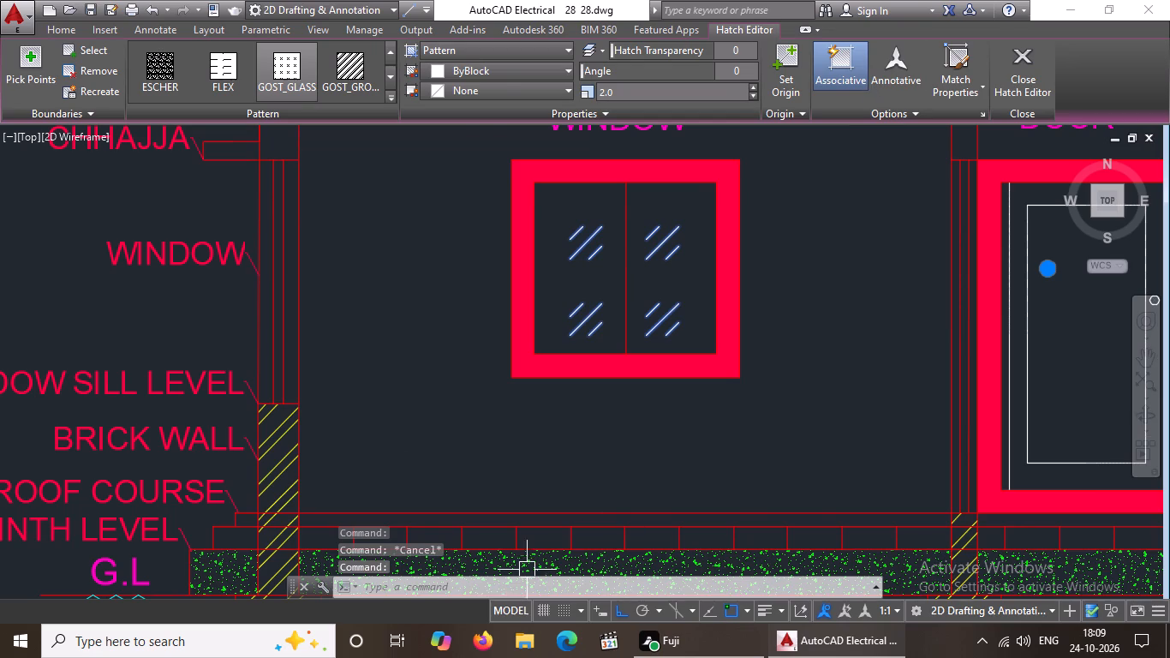
{"action": "left_click", "coordinate": [528, 65]}
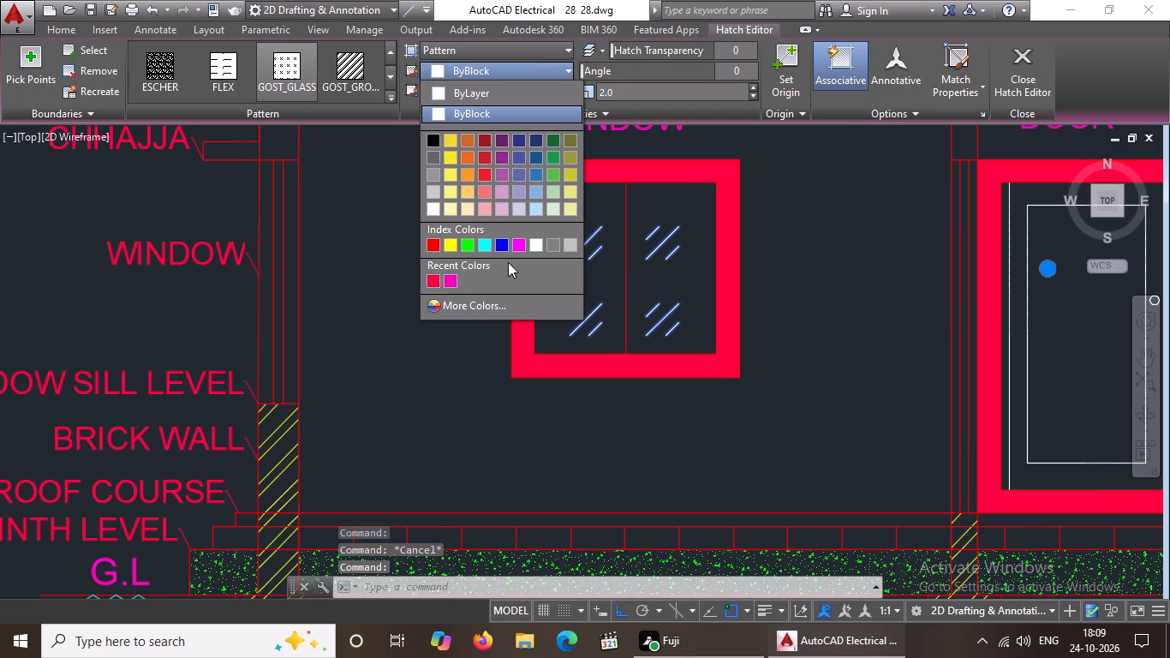
{"action": "left_click", "coordinate": [445, 278]}
{"action": "scroll", "coordinate": [627, 337], "scroll_direction": "down", "scroll_amount": 2}
{"action": "key", "text": "Escape"}
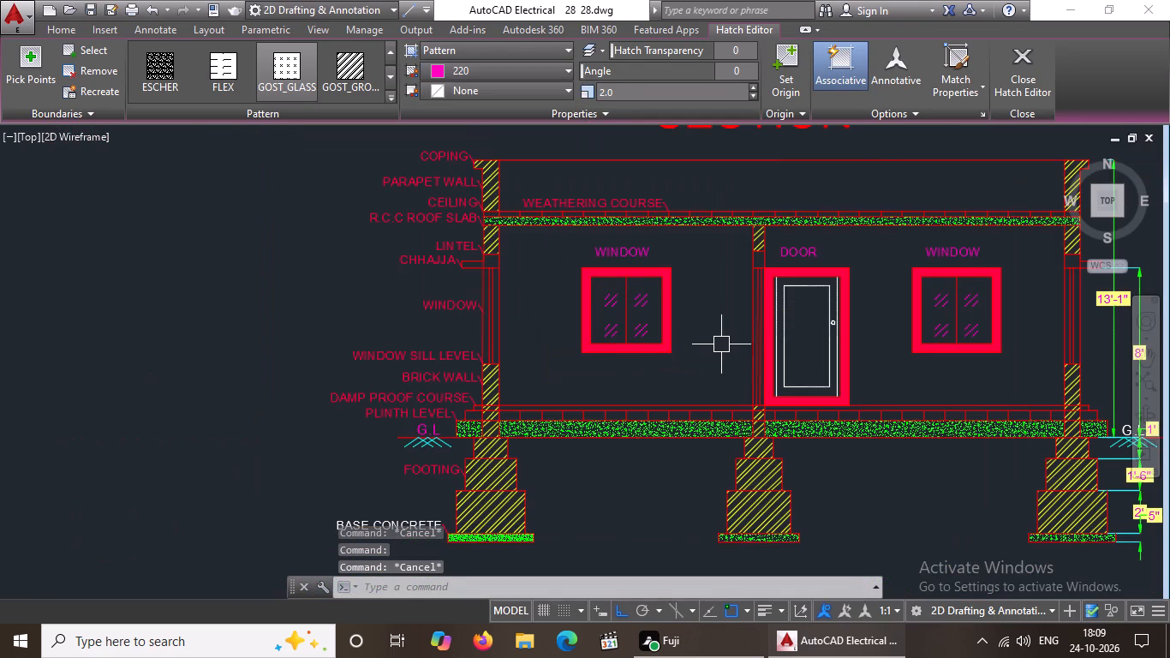
Set the door block inside the section's right-hand room to index colour 220.
{"action": "scroll", "coordinate": [818, 327], "scroll_direction": "up", "scroll_amount": 2}
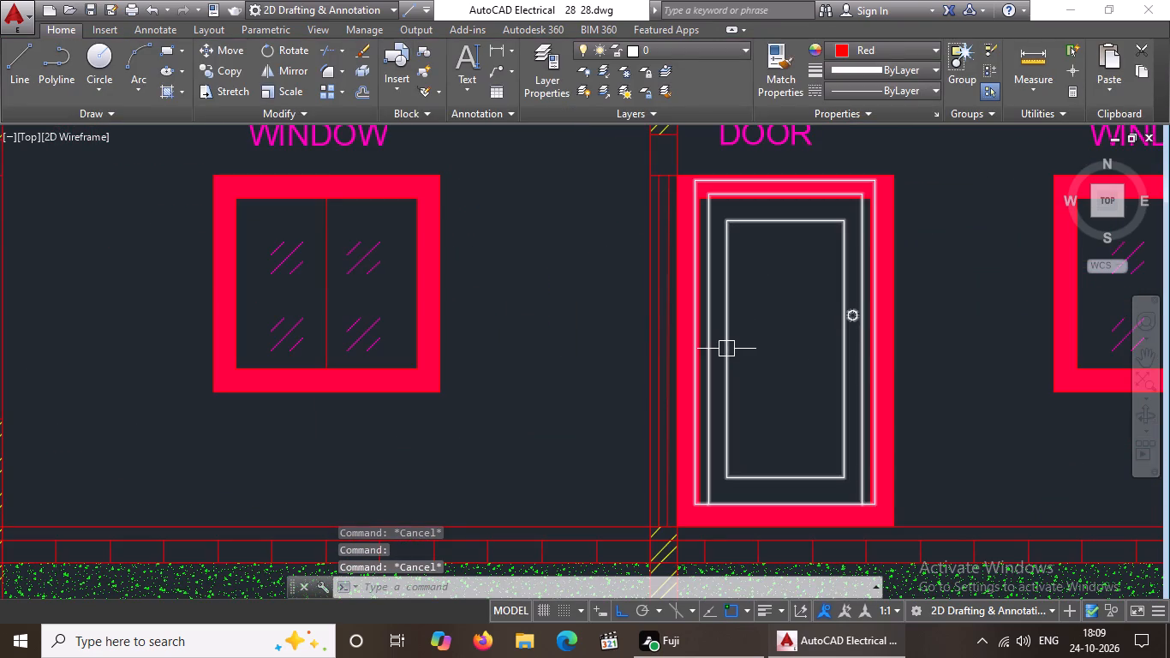
{"action": "left_click", "coordinate": [728, 346]}
{"action": "left_click", "coordinate": [887, 50]}
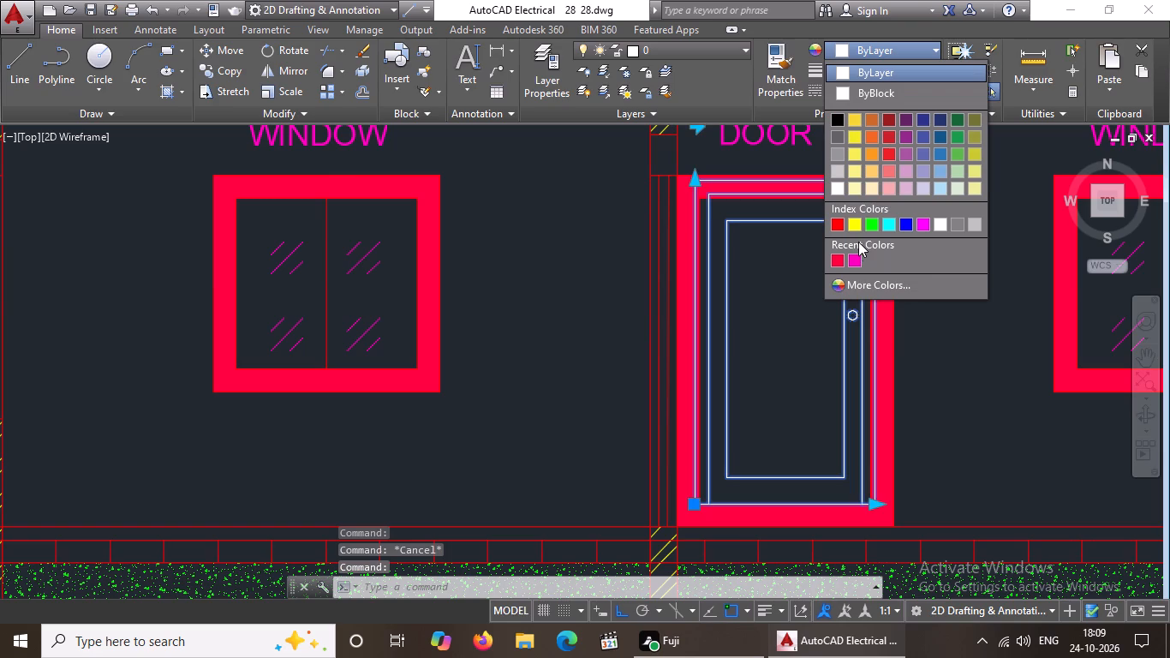
{"action": "left_click", "coordinate": [853, 257]}
{"action": "scroll", "coordinate": [848, 295], "scroll_direction": "down", "scroll_amount": 2}
{"action": "key", "text": "Escape"}
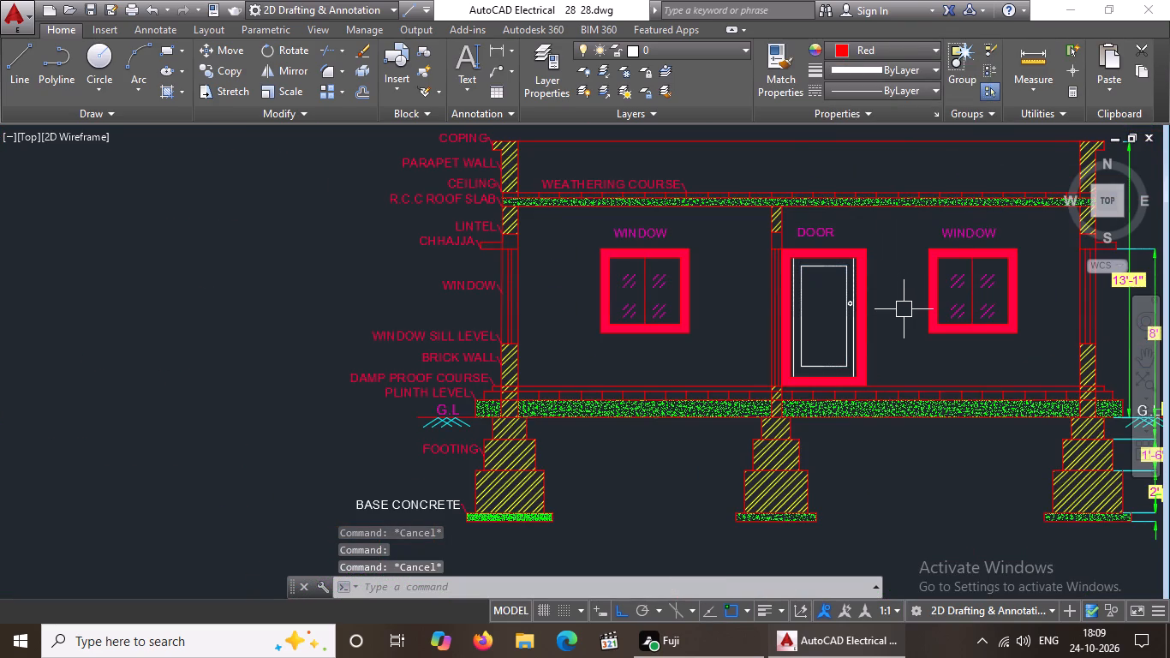
Set the two G.L texts on the elevation's ground line, one beside each palm tree, to index colour 220.
{"action": "scroll", "coordinate": [901, 309], "scroll_direction": "down", "scroll_amount": 2}
{"action": "middle_click_drag", "start_coordinate": [900, 308], "coordinate": [603, 392]}
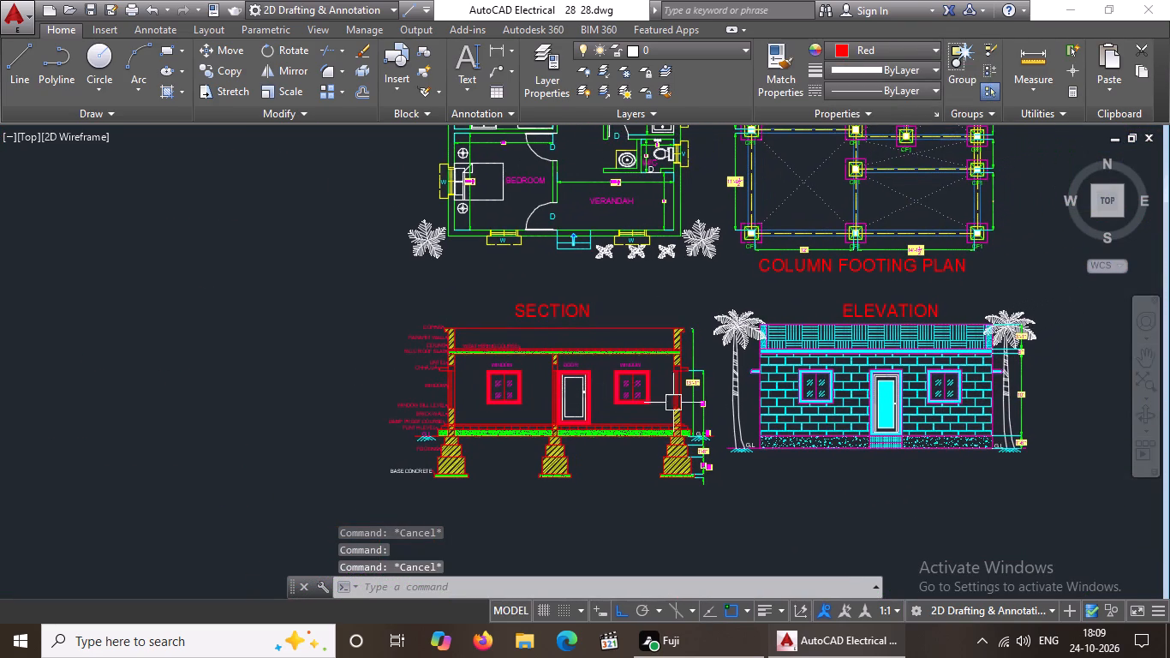
{"action": "scroll", "coordinate": [855, 454], "scroll_direction": "up", "scroll_amount": 1}
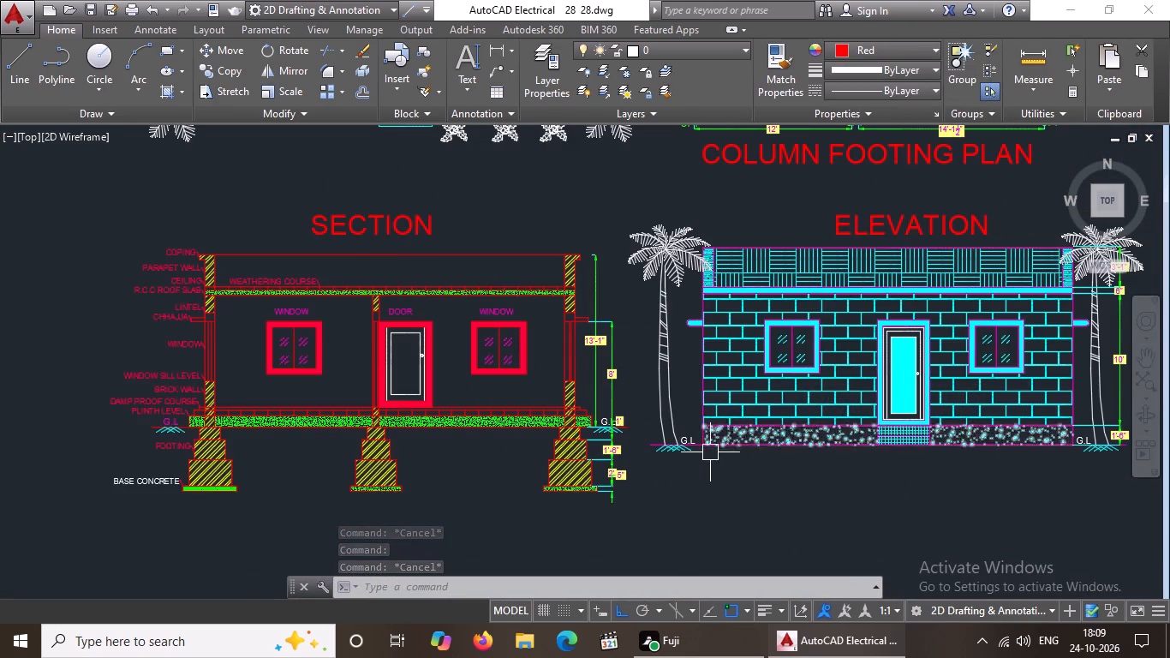
{"action": "scroll", "coordinate": [700, 465], "scroll_direction": "up", "scroll_amount": 3}
{"action": "left_click", "coordinate": [642, 370]}
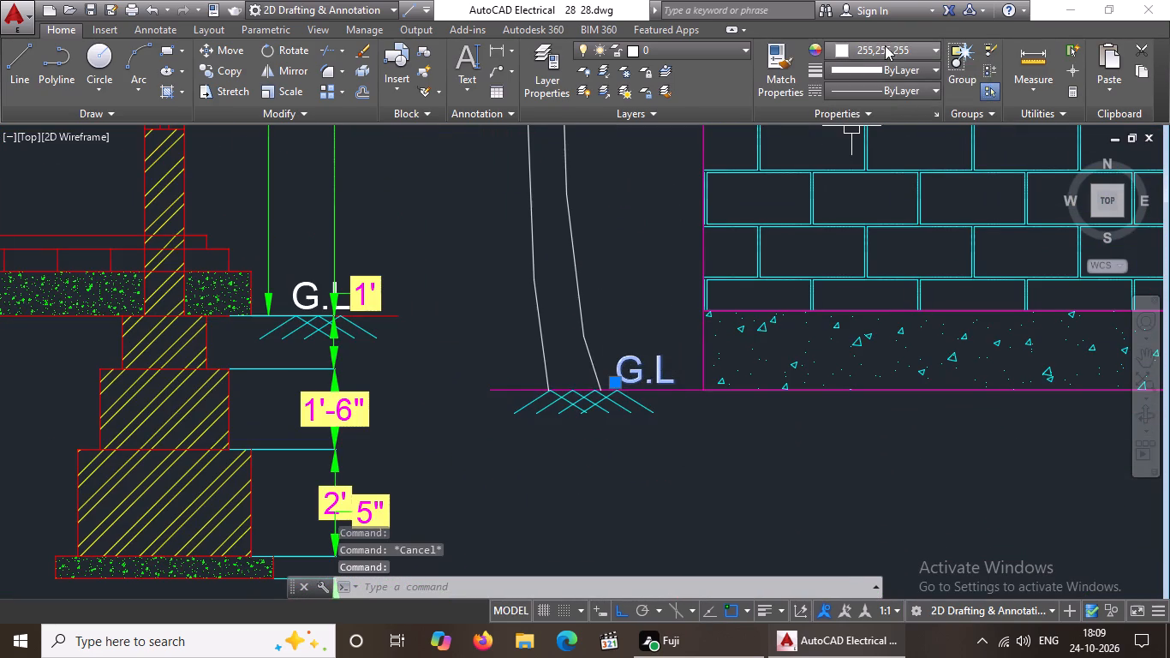
{"action": "left_click", "coordinate": [885, 45]}
{"action": "left_click", "coordinate": [855, 260]}
{"action": "scroll", "coordinate": [725, 385], "scroll_direction": "down", "scroll_amount": 3}
{"action": "key", "text": "Escape"}
{"action": "scroll", "coordinate": [803, 370], "scroll_direction": "down", "scroll_amount": 1}
{"action": "scroll", "coordinate": [994, 368], "scroll_direction": "up", "scroll_amount": 3}
{"action": "left_click", "coordinate": [946, 402]}
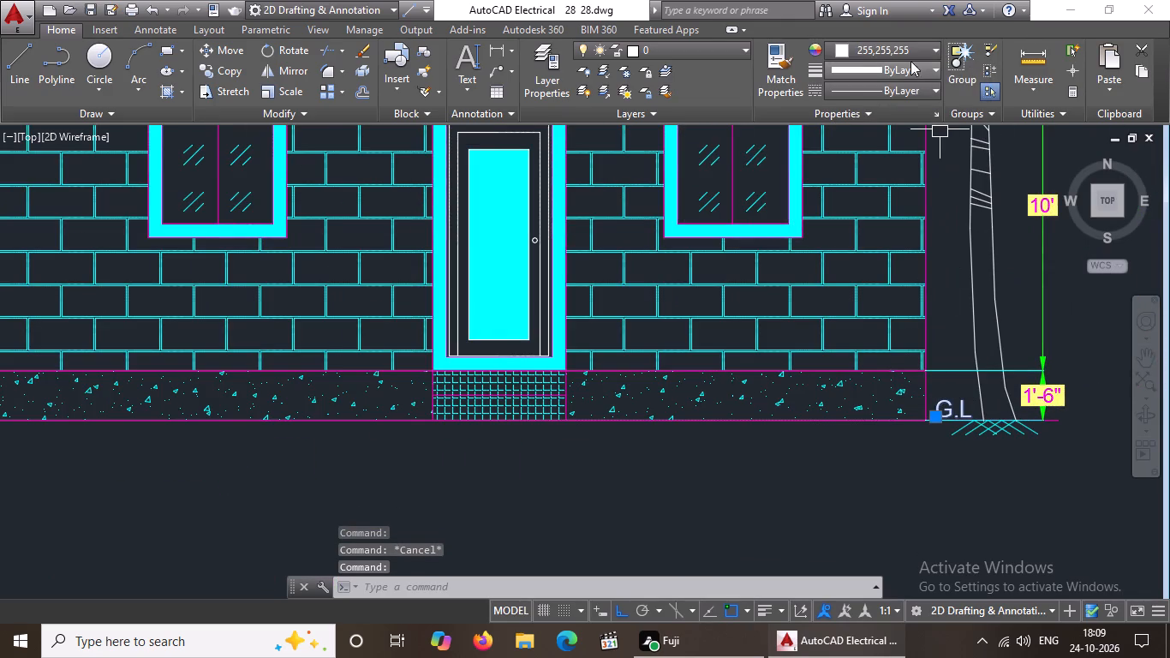
{"action": "left_click", "coordinate": [910, 53]}
{"action": "left_click", "coordinate": [856, 258]}
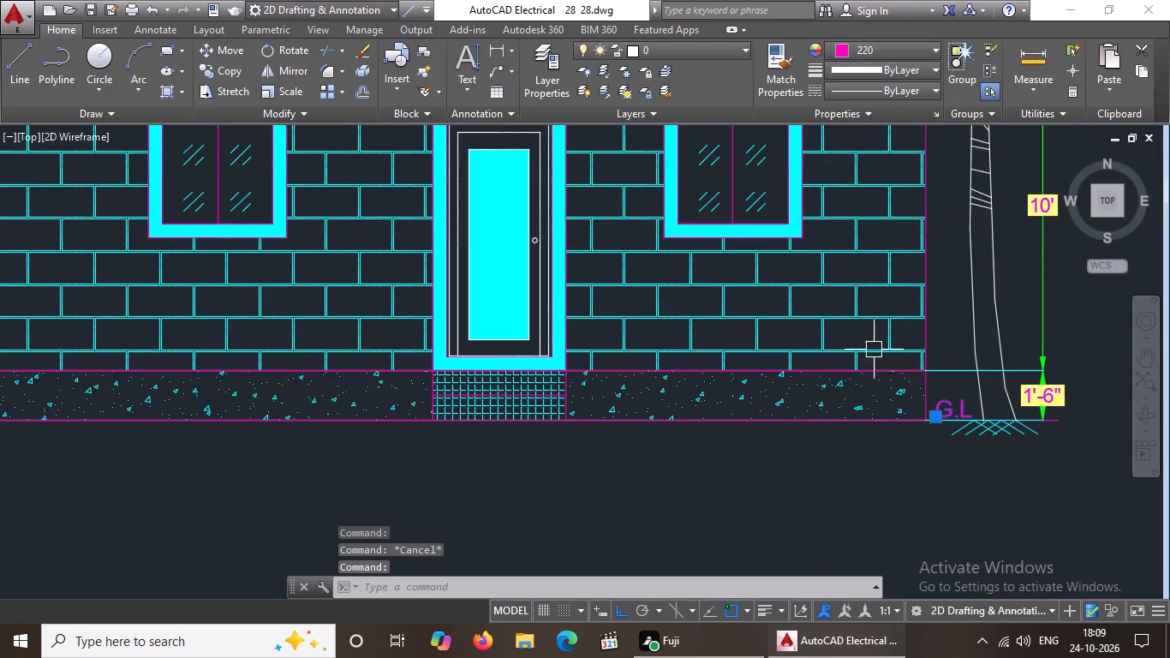
{"action": "scroll", "coordinate": [878, 353], "scroll_direction": "down", "scroll_amount": 4}
{"action": "key", "text": "Escape"}
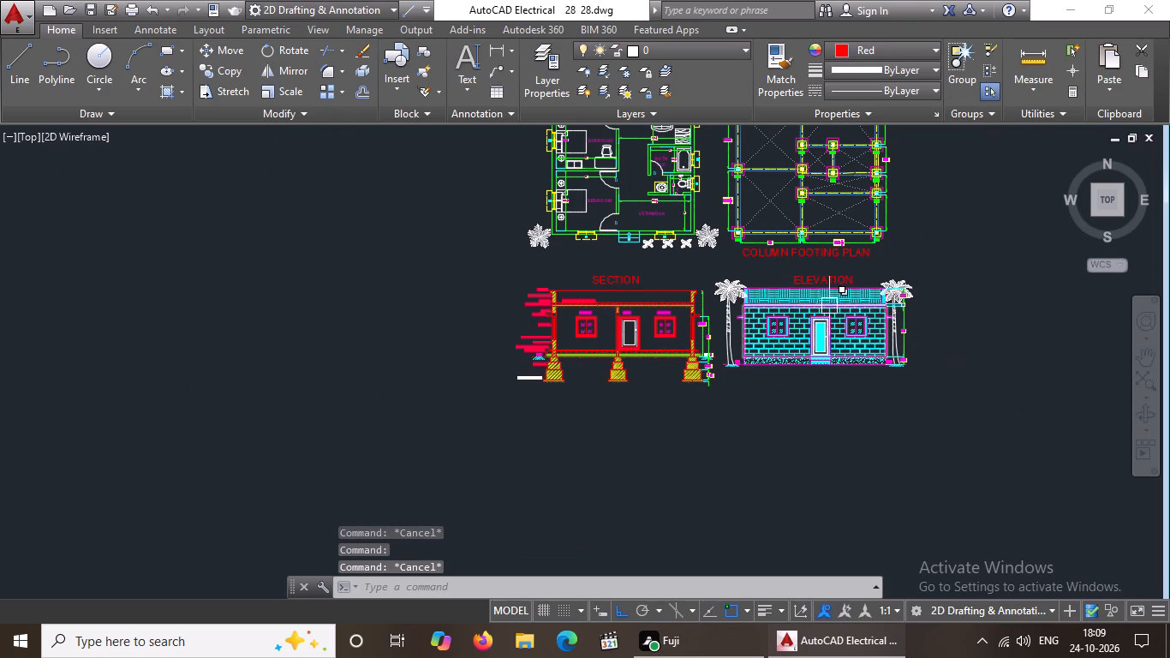
Set the CF1 label under the bottom-left footing of the column footing plan to index colour 220.
{"action": "middle_click_drag", "start_coordinate": [827, 312], "coordinate": [797, 419]}
{"action": "scroll", "coordinate": [772, 366], "scroll_direction": "up", "scroll_amount": 2}
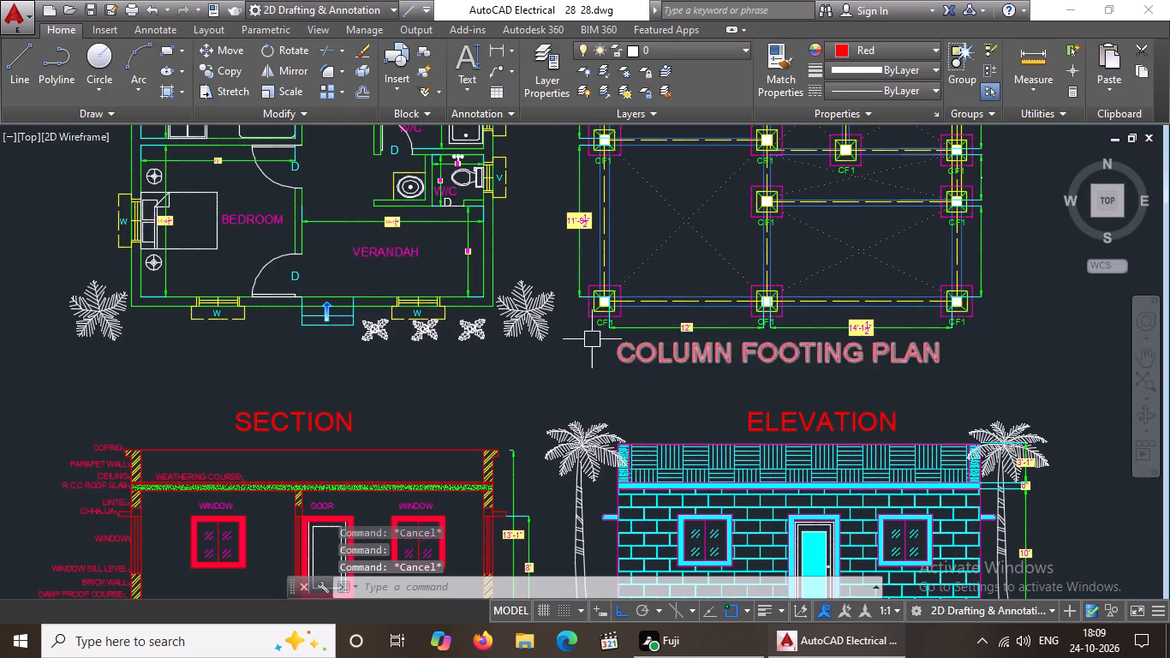
{"action": "scroll", "coordinate": [588, 339], "scroll_direction": "up", "scroll_amount": 3}
{"action": "scroll", "coordinate": [630, 282], "scroll_direction": "down", "scroll_amount": 6}
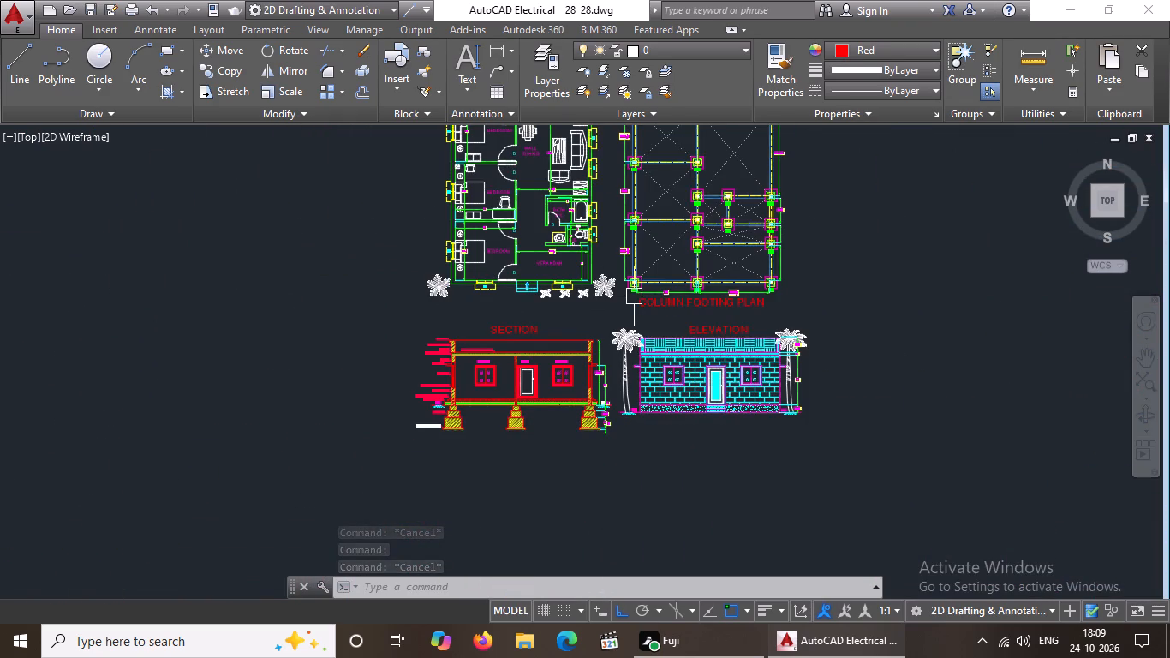
{"action": "middle_click_drag", "start_coordinate": [677, 266], "coordinate": [650, 355]}
{"action": "scroll", "coordinate": [629, 386], "scroll_direction": "up", "scroll_amount": 2}
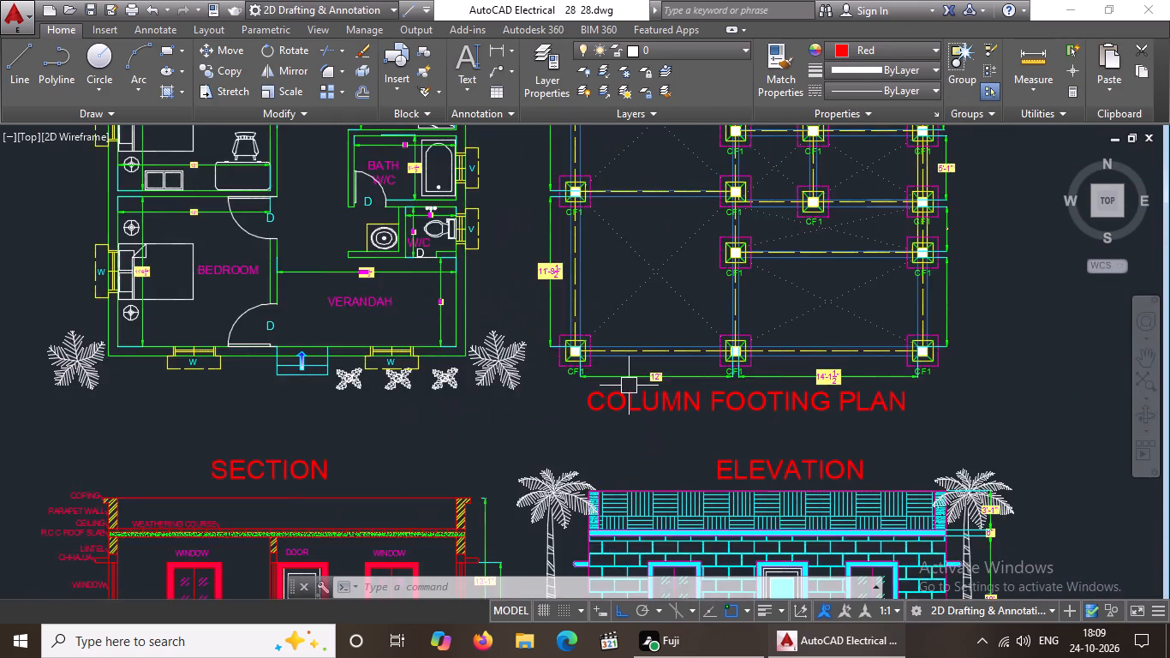
{"action": "scroll", "coordinate": [611, 370], "scroll_direction": "up", "scroll_amount": 2}
{"action": "left_click", "coordinate": [501, 376]}
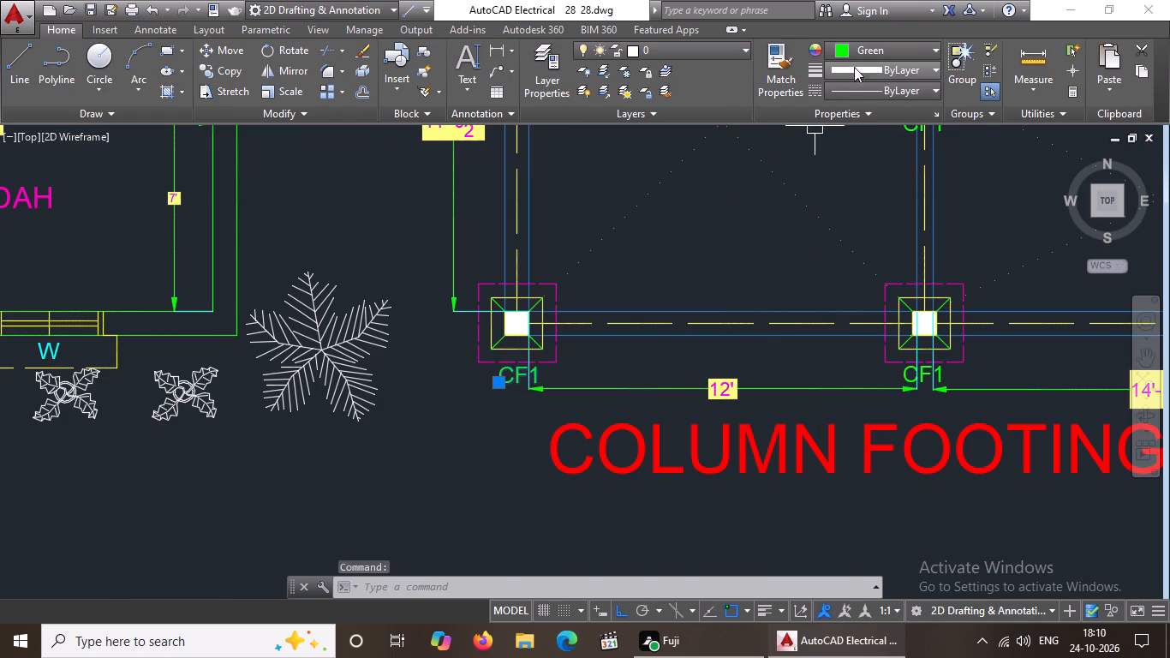
{"action": "left_click", "coordinate": [875, 49]}
{"action": "left_click", "coordinate": [855, 256]}
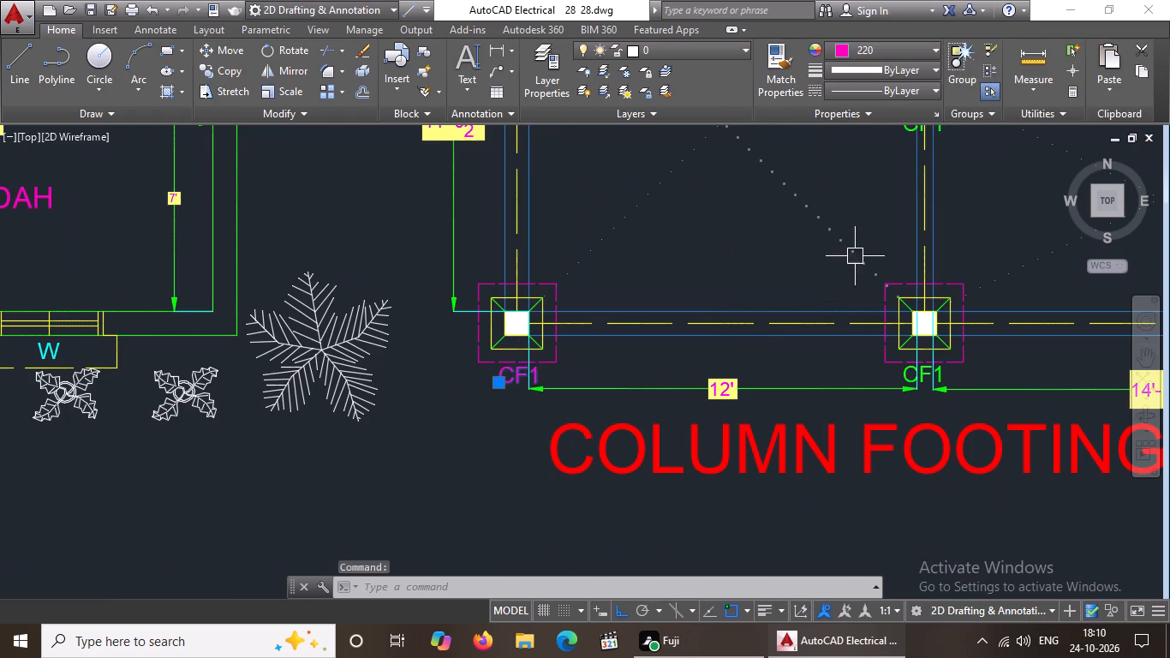
{"action": "key", "text": "Escape"}
Set the CF1 labels under the middle and right footings of the column footing plan's bottom row to index colour 220.
{"action": "scroll", "coordinate": [595, 319], "scroll_direction": "down", "scroll_amount": 3}
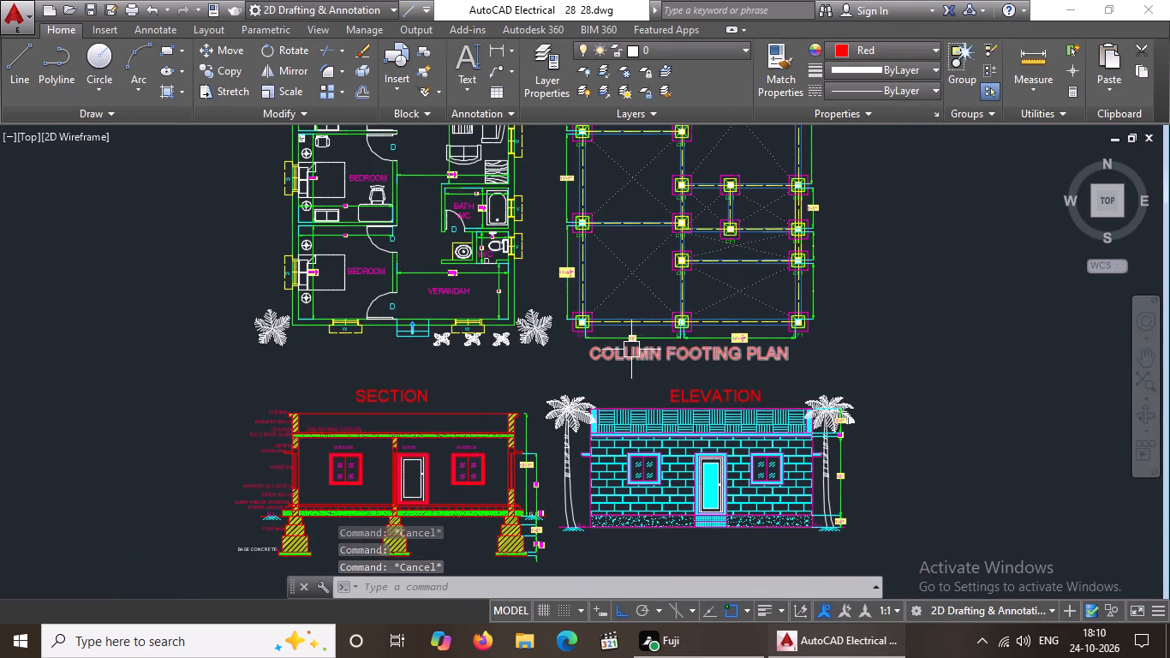
{"action": "scroll", "coordinate": [648, 344], "scroll_direction": "up", "scroll_amount": 3}
{"action": "scroll", "coordinate": [740, 332], "scroll_direction": "down", "scroll_amount": 5}
{"action": "scroll", "coordinate": [740, 332], "scroll_direction": "up", "scroll_amount": 6}
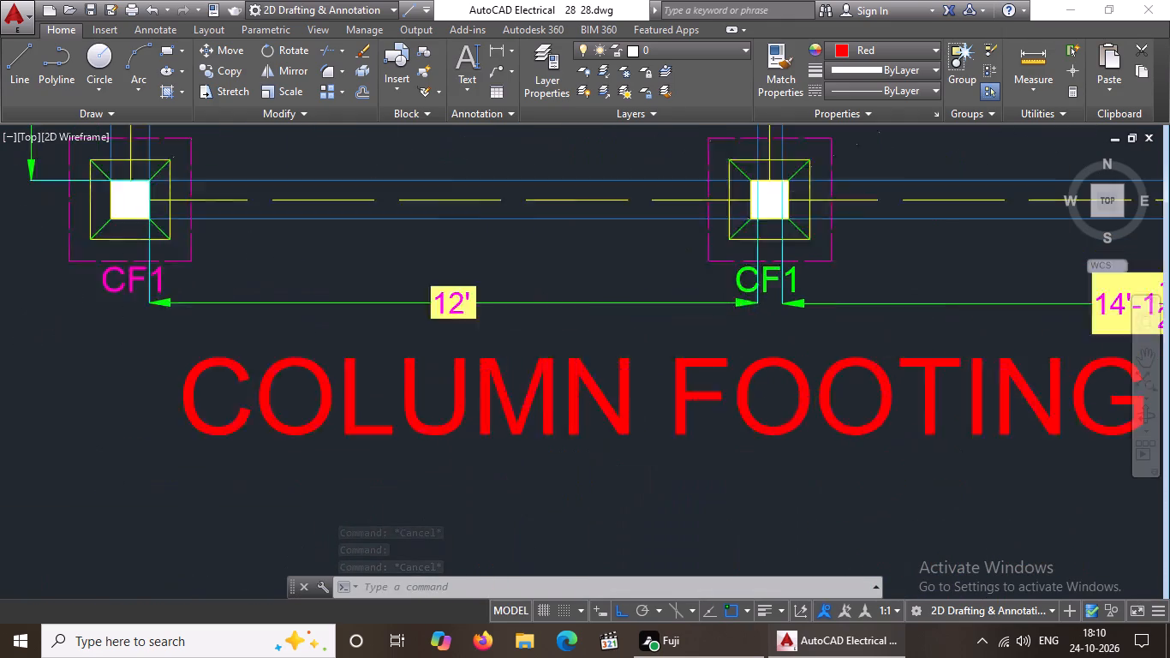
{"action": "left_click", "coordinate": [723, 244]}
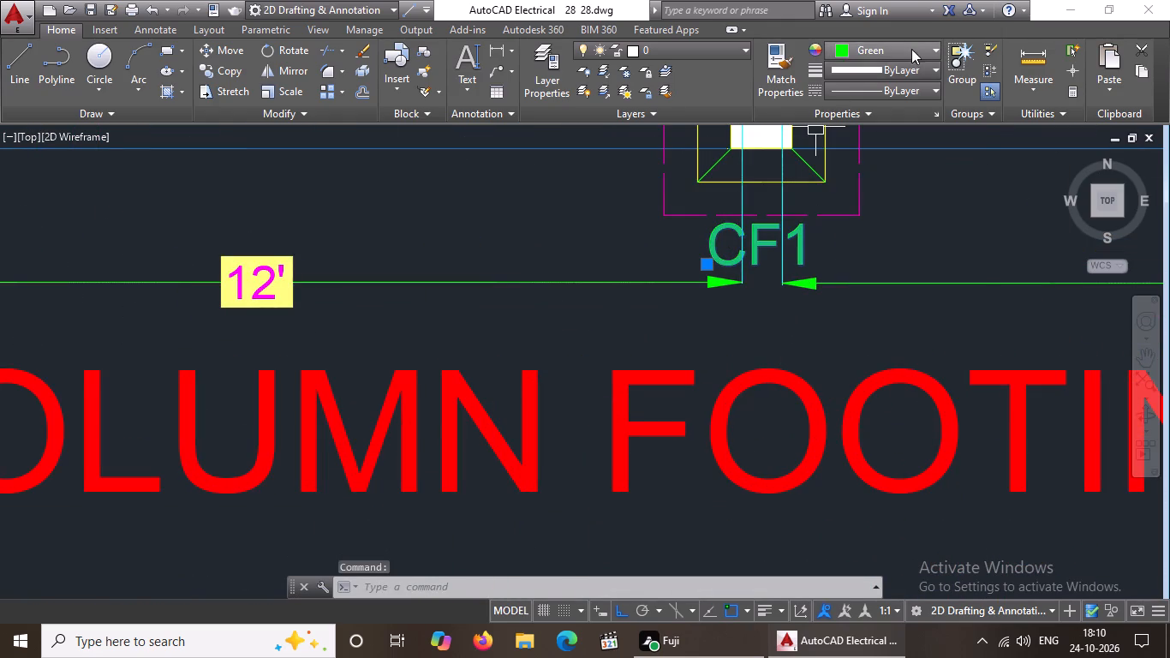
{"action": "left_click", "coordinate": [911, 48]}
{"action": "left_click", "coordinate": [853, 260]}
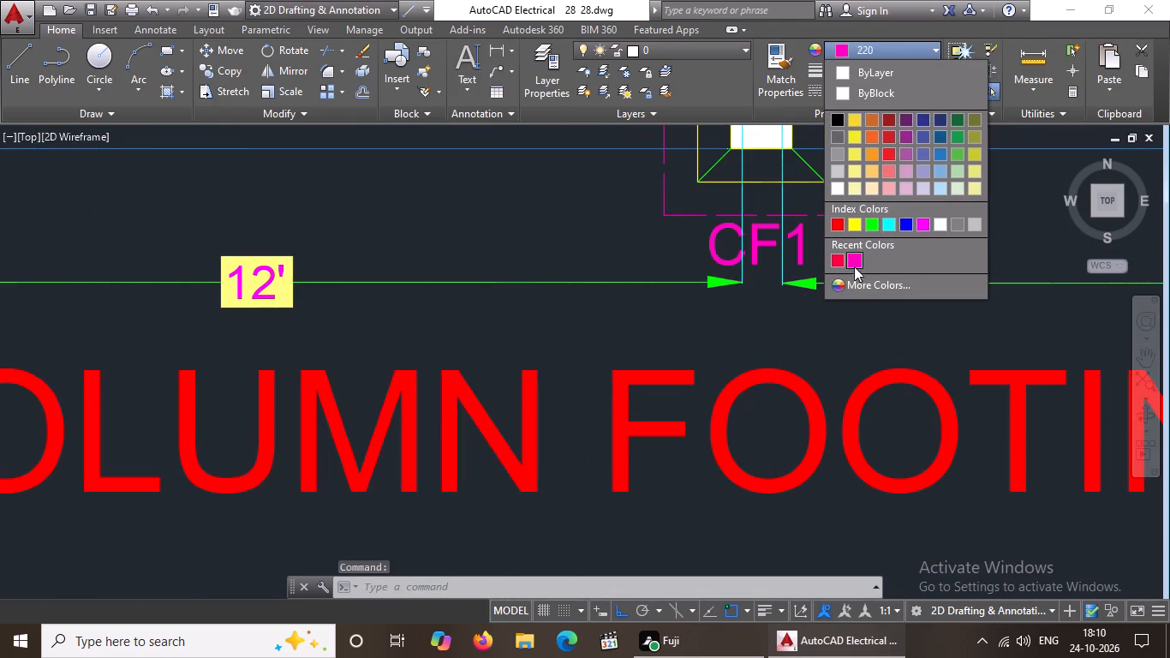
{"action": "key", "text": "Escape"}
{"action": "scroll", "coordinate": [845, 301], "scroll_direction": "down", "scroll_amount": 5}
{"action": "scroll", "coordinate": [1026, 291], "scroll_direction": "up", "scroll_amount": 5}
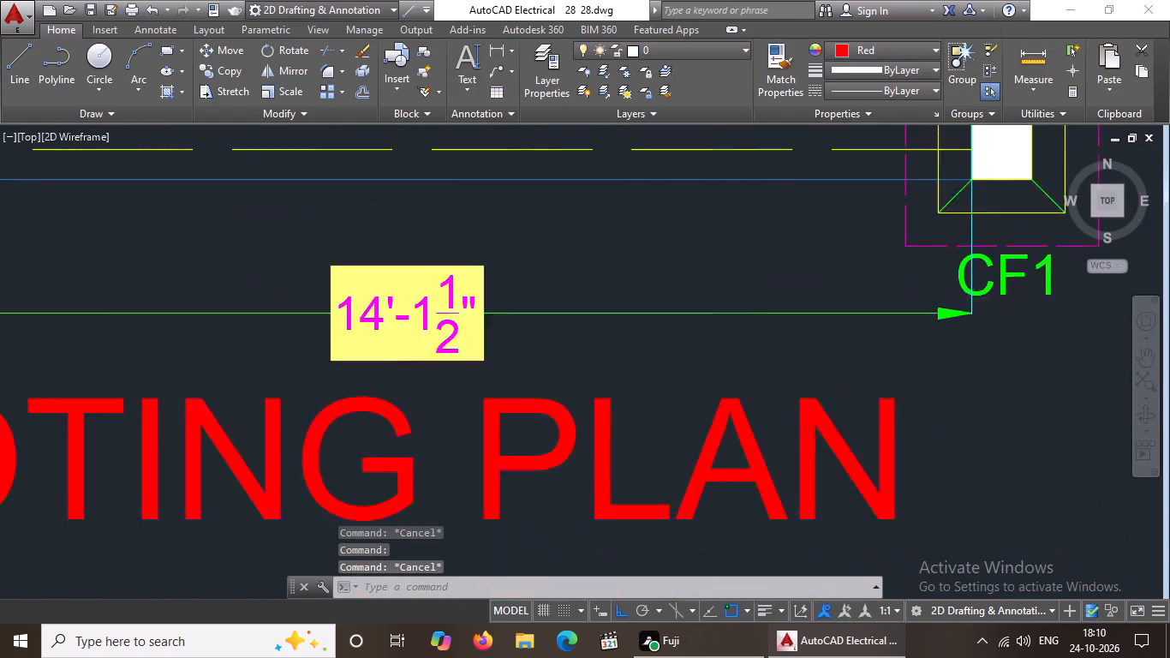
{"action": "left_click", "coordinate": [1008, 275]}
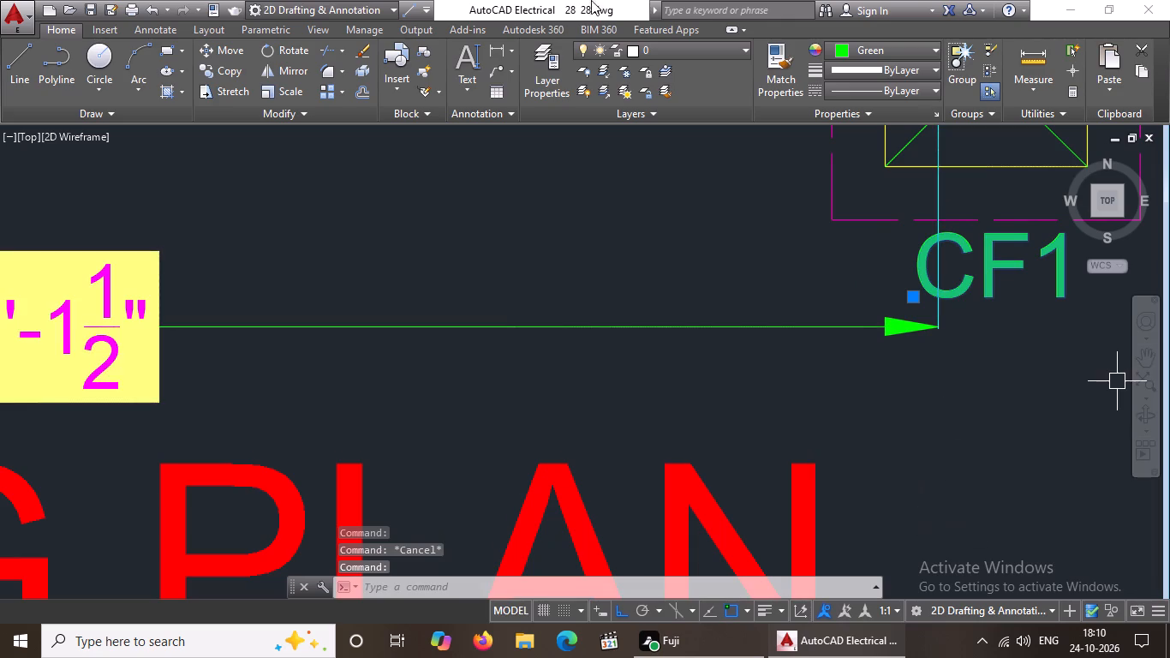
{"action": "left_click", "coordinate": [918, 48]}
{"action": "left_click", "coordinate": [856, 260]}
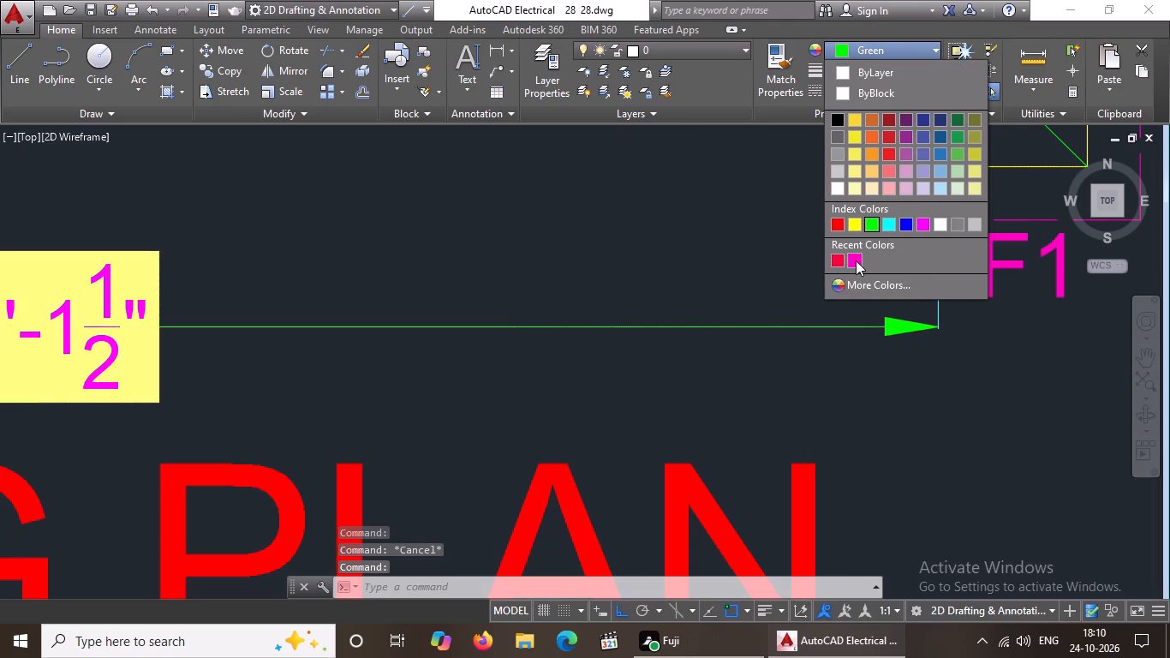
{"action": "key", "text": "Escape"}
Set the CF1 label under the middle-column footing in the second row from the plan's bottom to index colour 220.
{"action": "scroll", "coordinate": [869, 254], "scroll_direction": "down", "scroll_amount": 6}
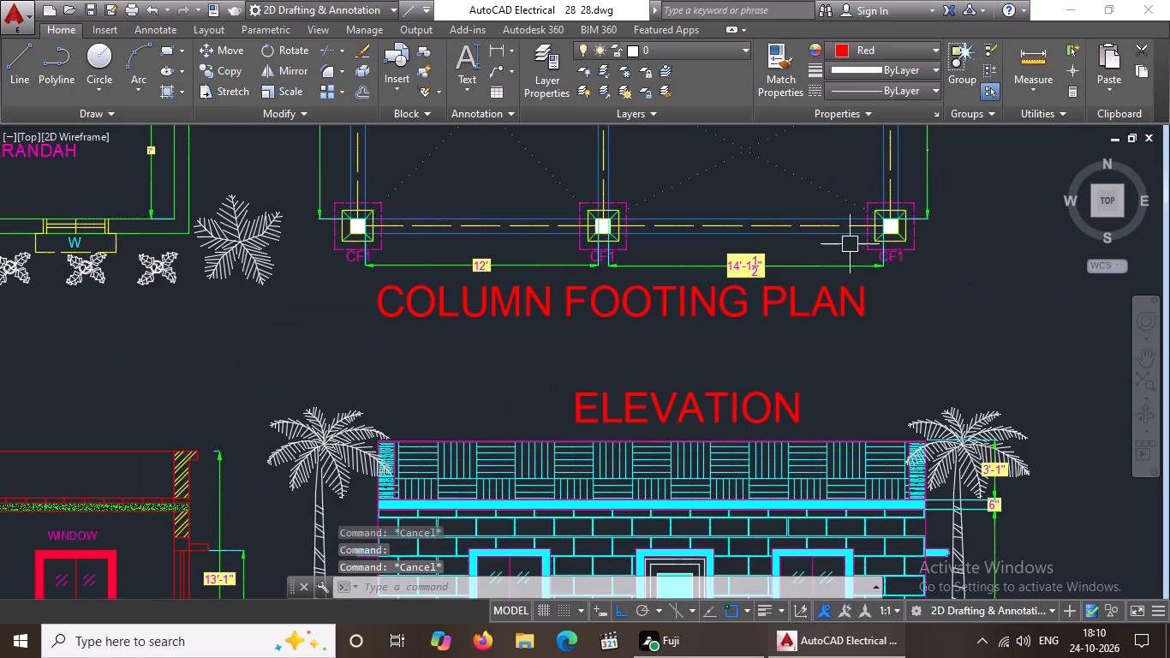
{"action": "scroll", "coordinate": [847, 241], "scroll_direction": "down", "scroll_amount": 9}
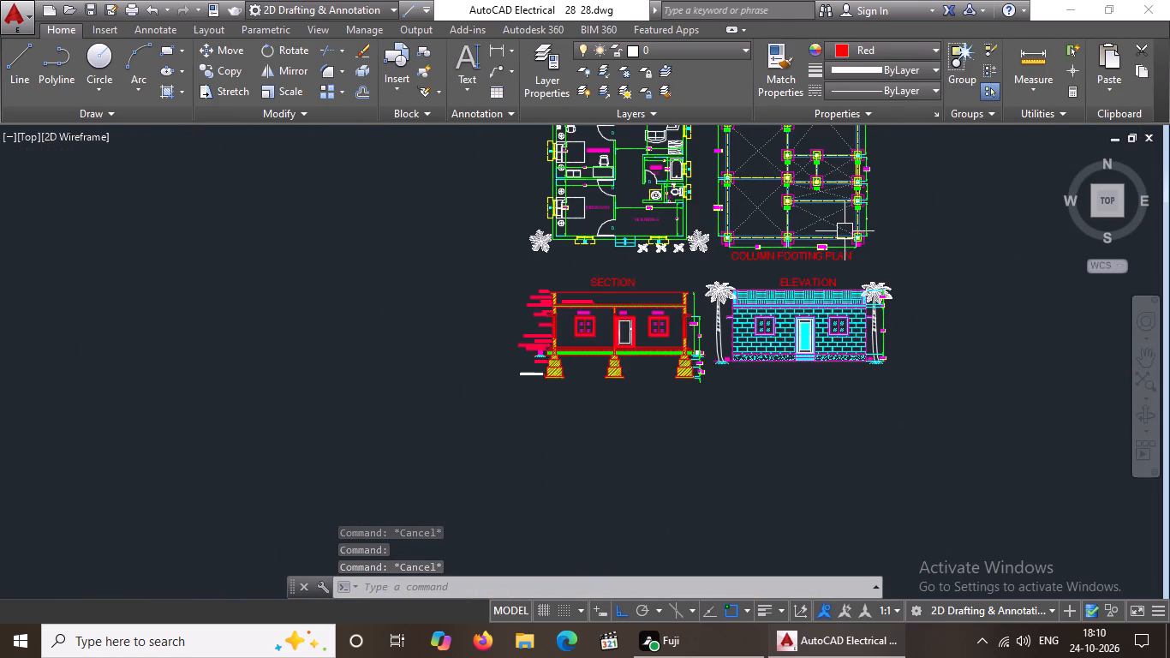
{"action": "scroll", "coordinate": [845, 231], "scroll_direction": "down", "scroll_amount": 2}
{"action": "middle_click_drag", "start_coordinate": [827, 237], "coordinate": [814, 326]}
{"action": "scroll", "coordinate": [743, 313], "scroll_direction": "up", "scroll_amount": 4}
{"action": "scroll", "coordinate": [548, 262], "scroll_direction": "down", "scroll_amount": 2}
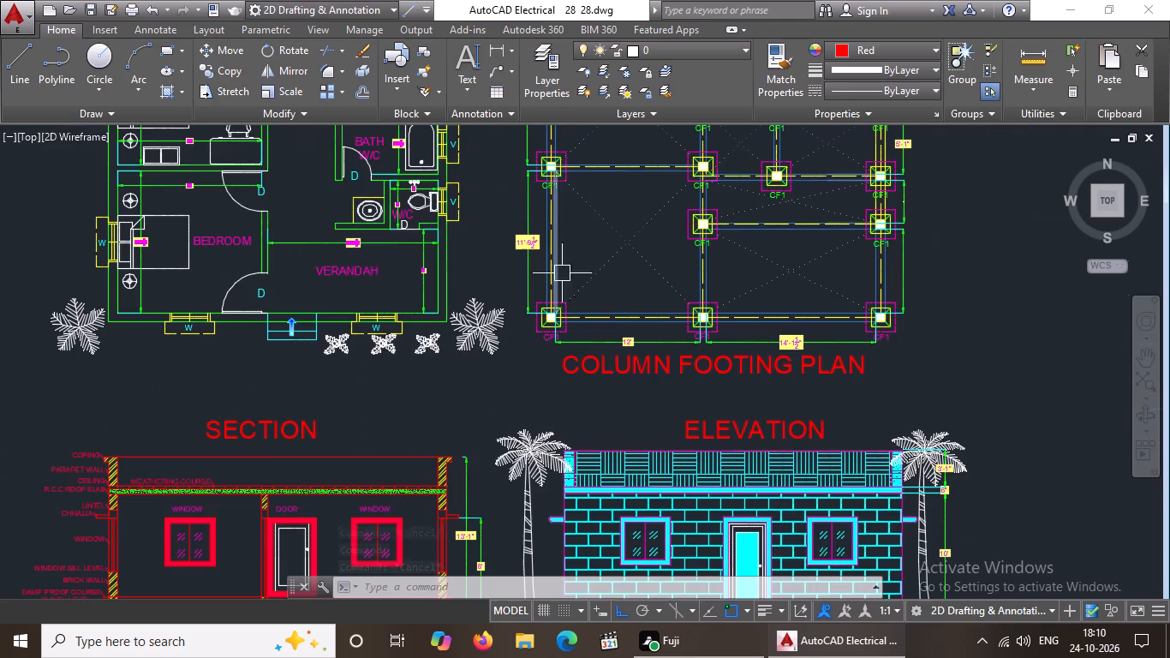
{"action": "scroll", "coordinate": [713, 248], "scroll_direction": "up", "scroll_amount": 3}
{"action": "left_click", "coordinate": [637, 236]}
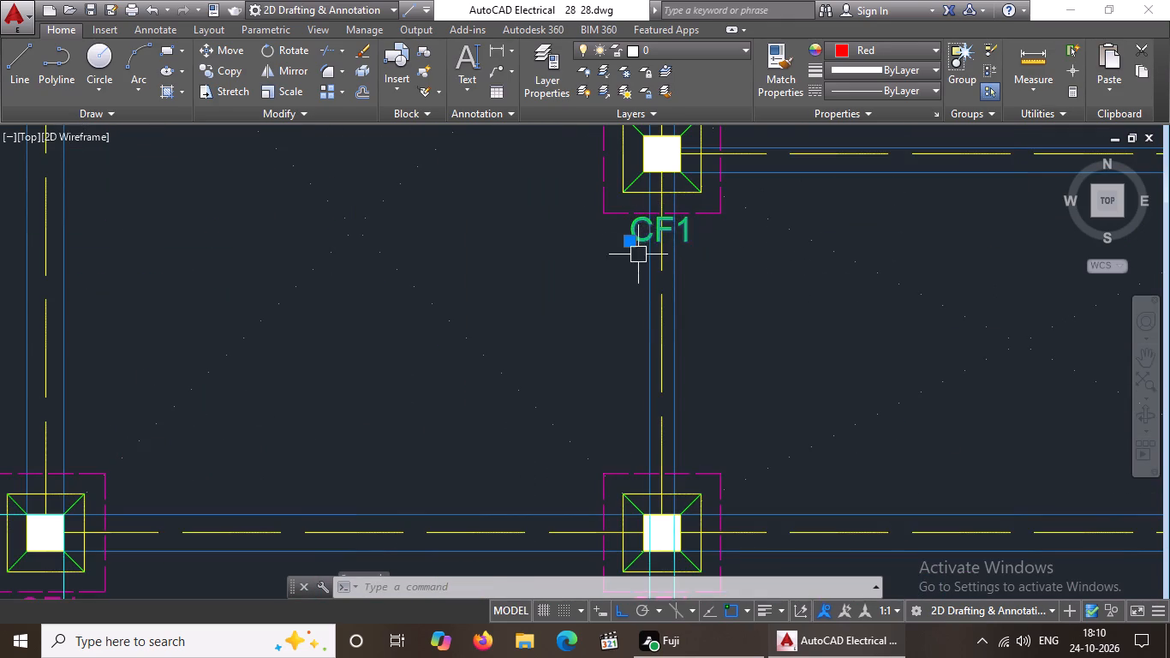
{"action": "left_click", "coordinate": [903, 45]}
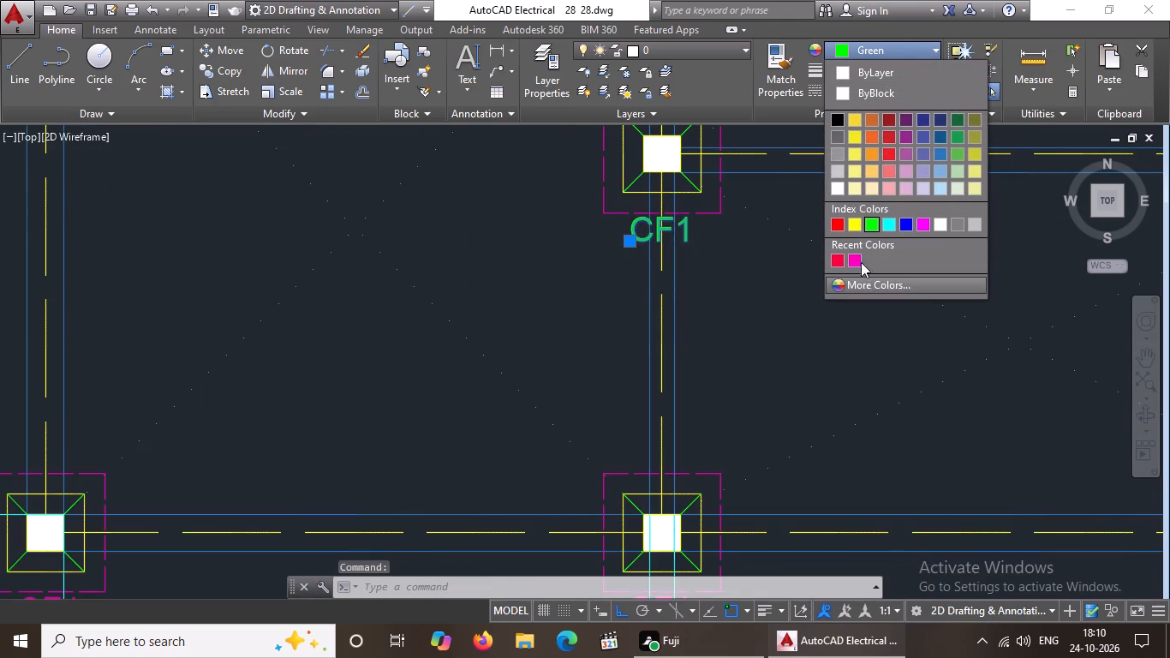
{"action": "left_click", "coordinate": [851, 255]}
{"action": "scroll", "coordinate": [779, 307], "scroll_direction": "down", "scroll_amount": 3}
{"action": "key", "text": "Escape"}
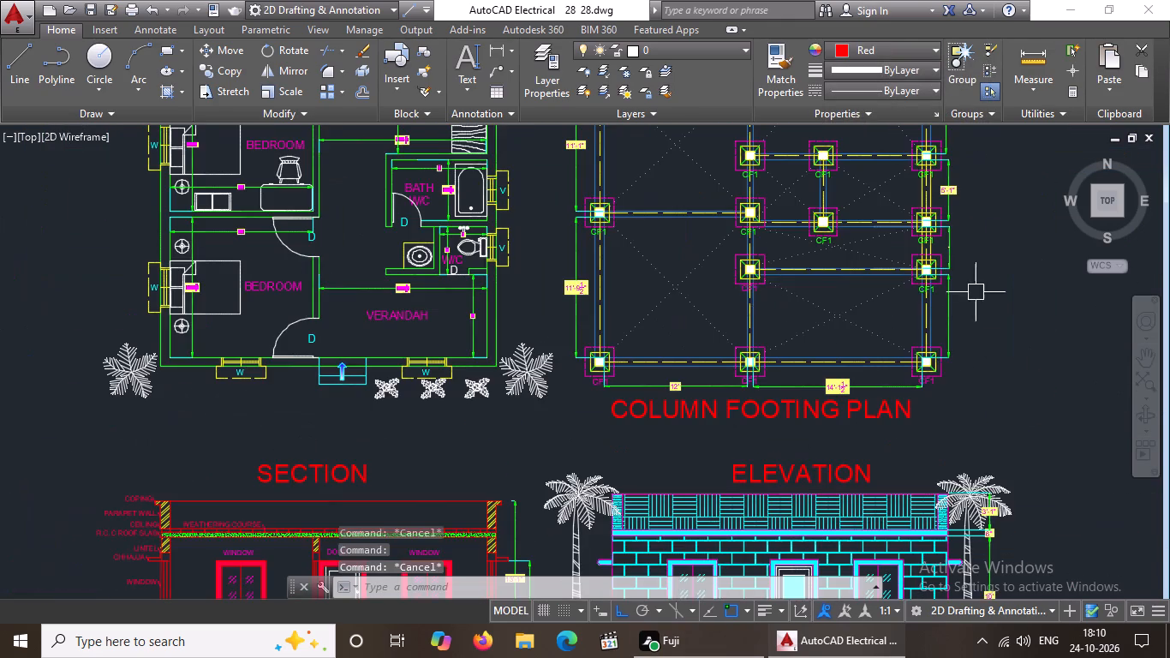
Set the CF1 label under the right-column footing in the second row from the plan's bottom to index colour 220.
{"action": "scroll", "coordinate": [981, 287], "scroll_direction": "up", "scroll_amount": 3}
{"action": "scroll", "coordinate": [801, 286], "scroll_direction": "up", "scroll_amount": 2}
{"action": "left_click", "coordinate": [734, 297]}
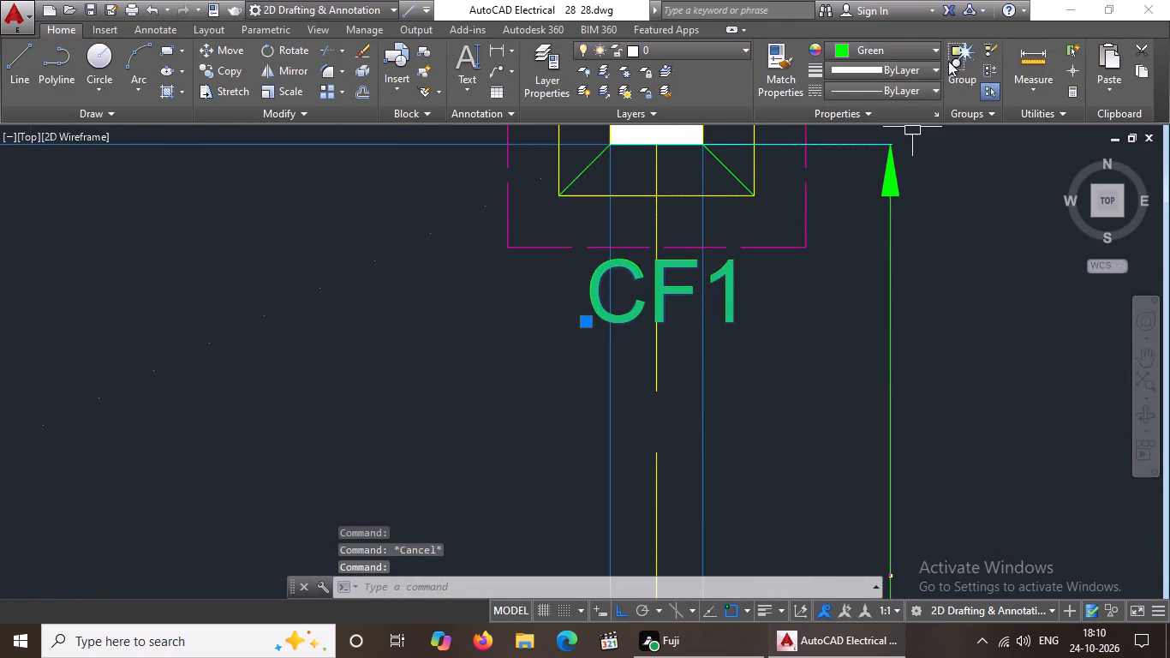
{"action": "left_click", "coordinate": [931, 48]}
{"action": "left_click", "coordinate": [853, 260]}
{"action": "scroll", "coordinate": [853, 272], "scroll_direction": "down", "scroll_amount": 6}
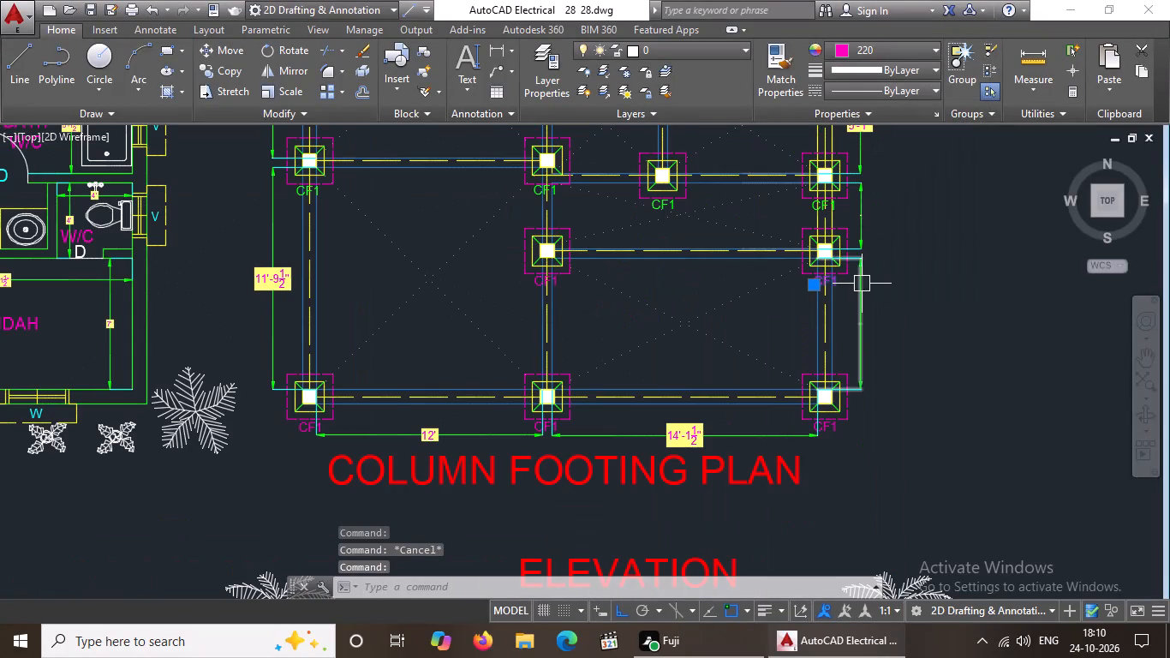
{"action": "key", "text": "Escape"}
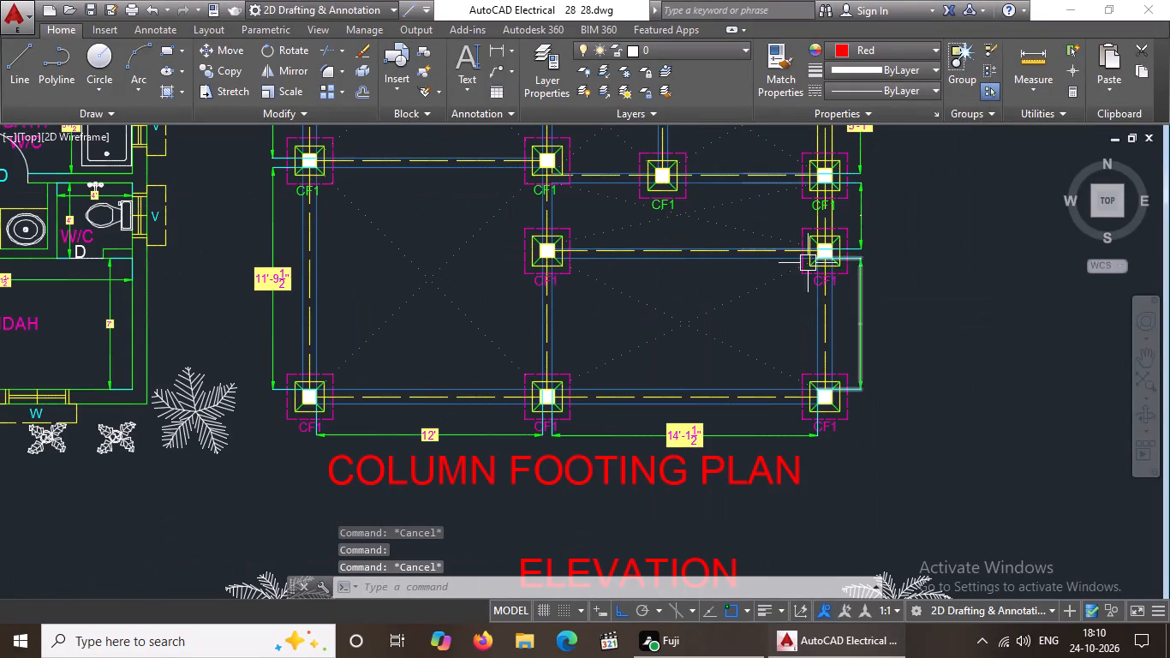
Set the CF1 label under the right-column footing in the third row from the plan's bottom to index colour 220.
{"action": "middle_click_drag", "start_coordinate": [795, 266], "coordinate": [795, 344]}
{"action": "scroll", "coordinate": [828, 273], "scroll_direction": "up", "scroll_amount": 5}
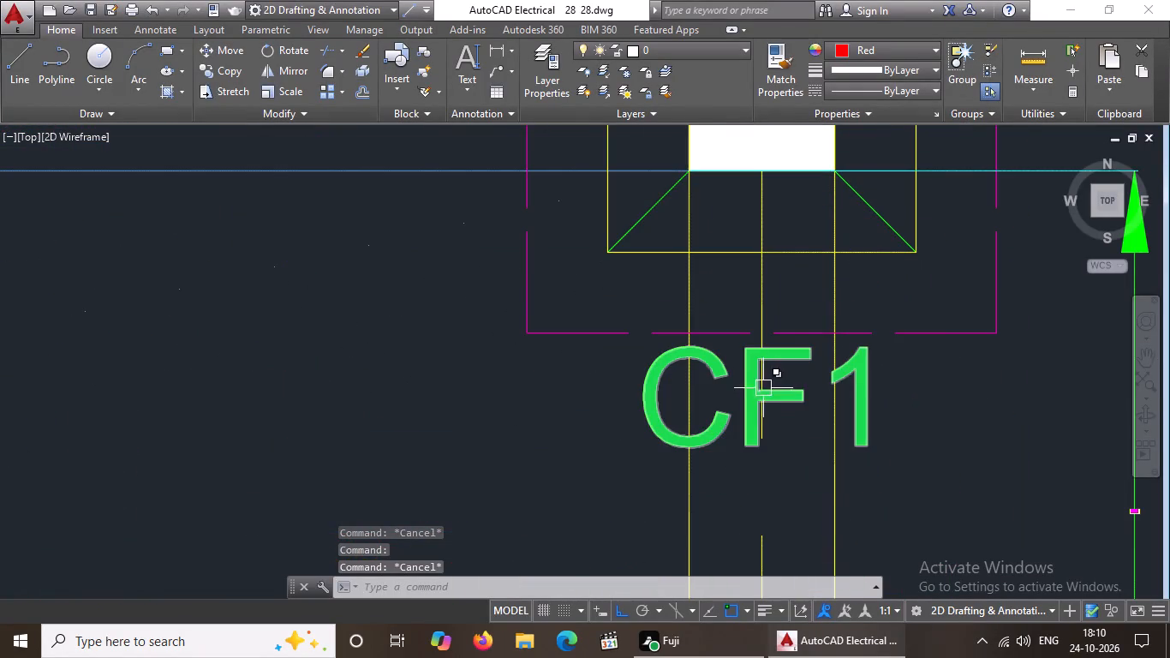
{"action": "left_click", "coordinate": [791, 399]}
{"action": "left_click", "coordinate": [887, 48]}
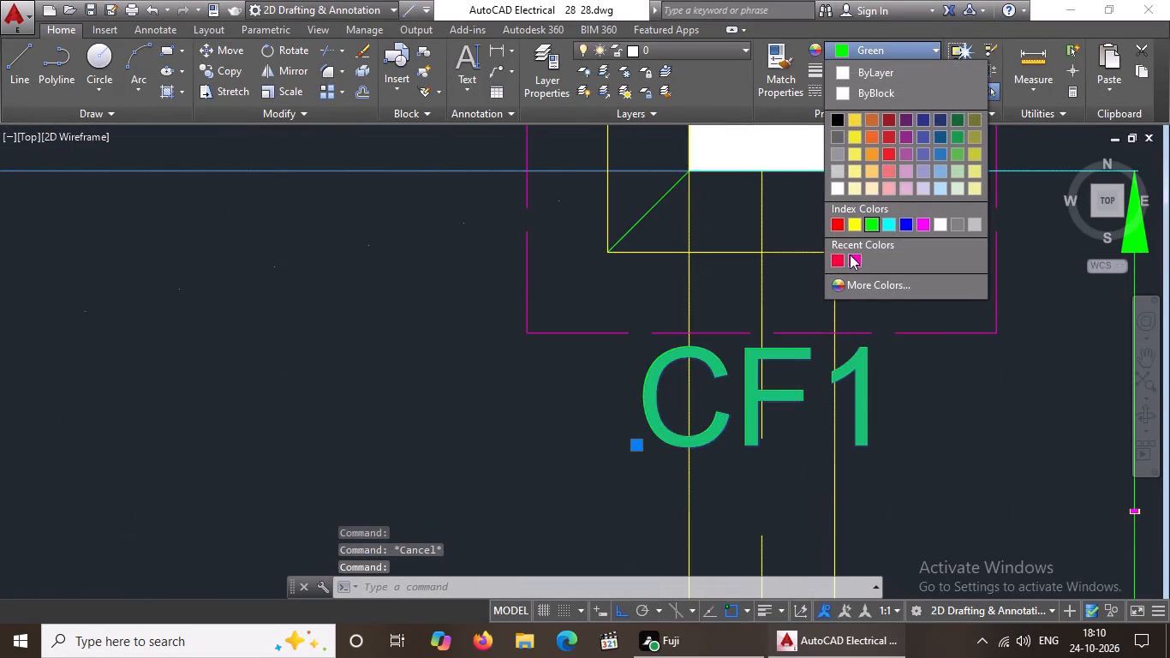
{"action": "left_click", "coordinate": [858, 261]}
{"action": "scroll", "coordinate": [843, 277], "scroll_direction": "down", "scroll_amount": 4}
{"action": "key", "text": "Escape"}
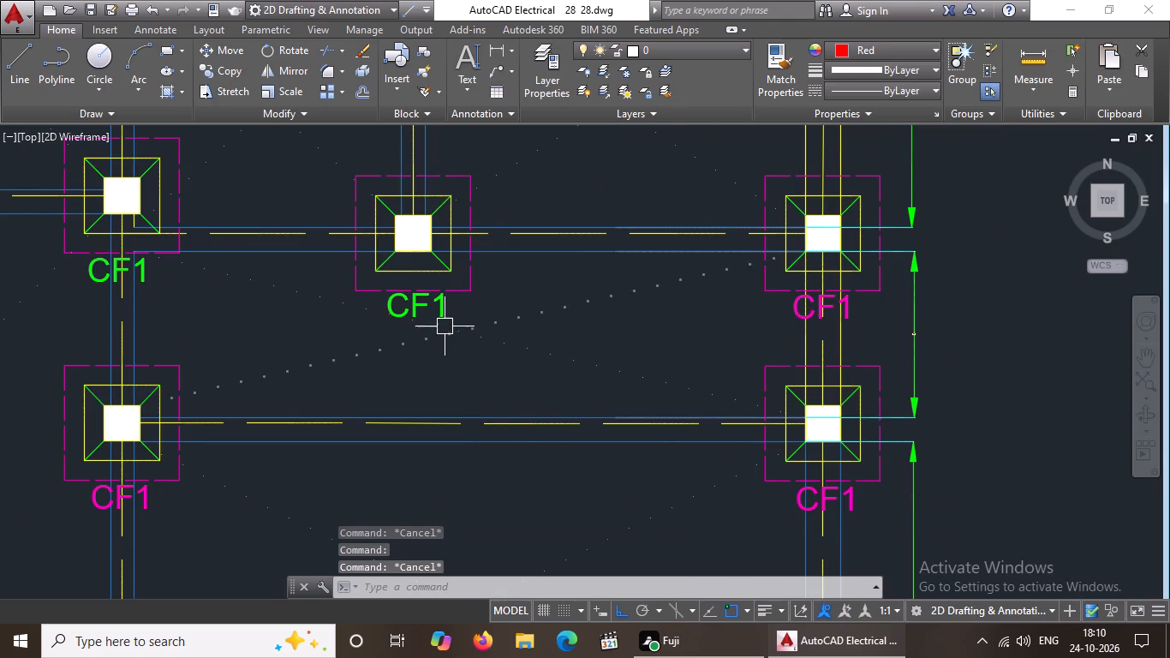
Set the CF1 label under the footing between the middle and right columns, third row from the plan's bottom, to index colour 220.
{"action": "left_click", "coordinate": [440, 306]}
{"action": "left_click", "coordinate": [876, 48]}
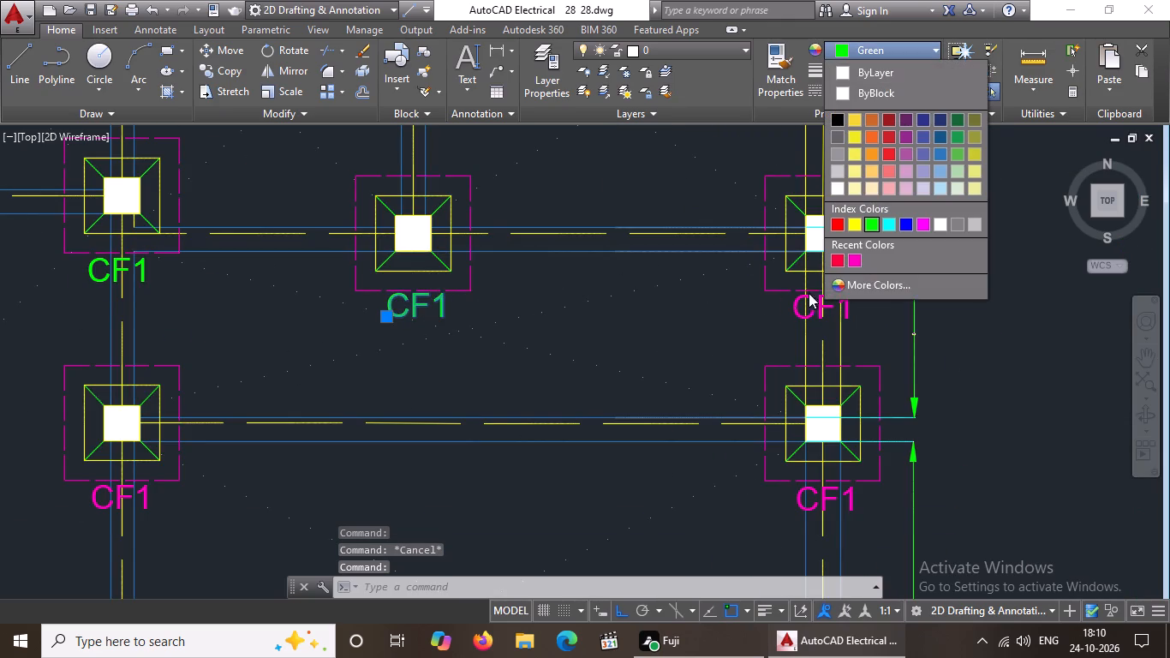
{"action": "left_click", "coordinate": [854, 259]}
{"action": "scroll", "coordinate": [555, 280], "scroll_direction": "down", "scroll_amount": 5}
{"action": "key", "text": "Escape"}
{"action": "scroll", "coordinate": [457, 262], "scroll_direction": "up", "scroll_amount": 3}
{"action": "scroll", "coordinate": [382, 279], "scroll_direction": "down", "scroll_amount": 4}
{"action": "scroll", "coordinate": [406, 306], "scroll_direction": "up", "scroll_amount": 4}
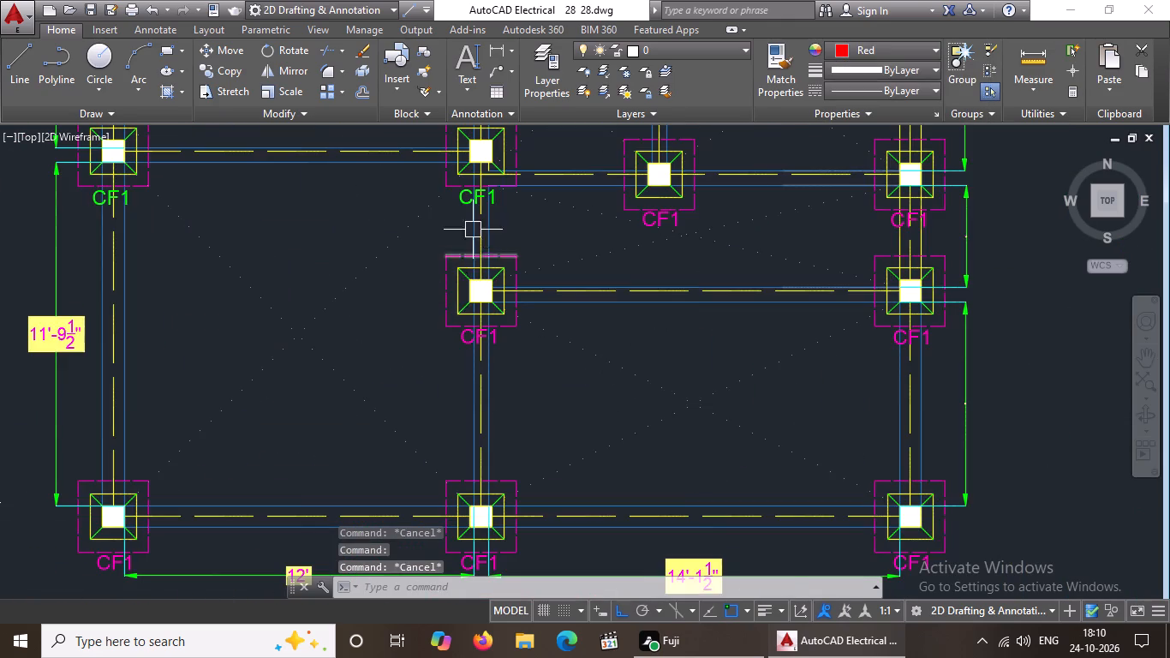
Set the CF1 label under the middle-column footing in the fourth row from the plan's bottom to index colour 220.
{"action": "scroll", "coordinate": [475, 202], "scroll_direction": "up", "scroll_amount": 2}
{"action": "left_click_drag", "start_coordinate": [447, 196], "coordinate": [457, 200]}
{"action": "left_click", "coordinate": [914, 46]}
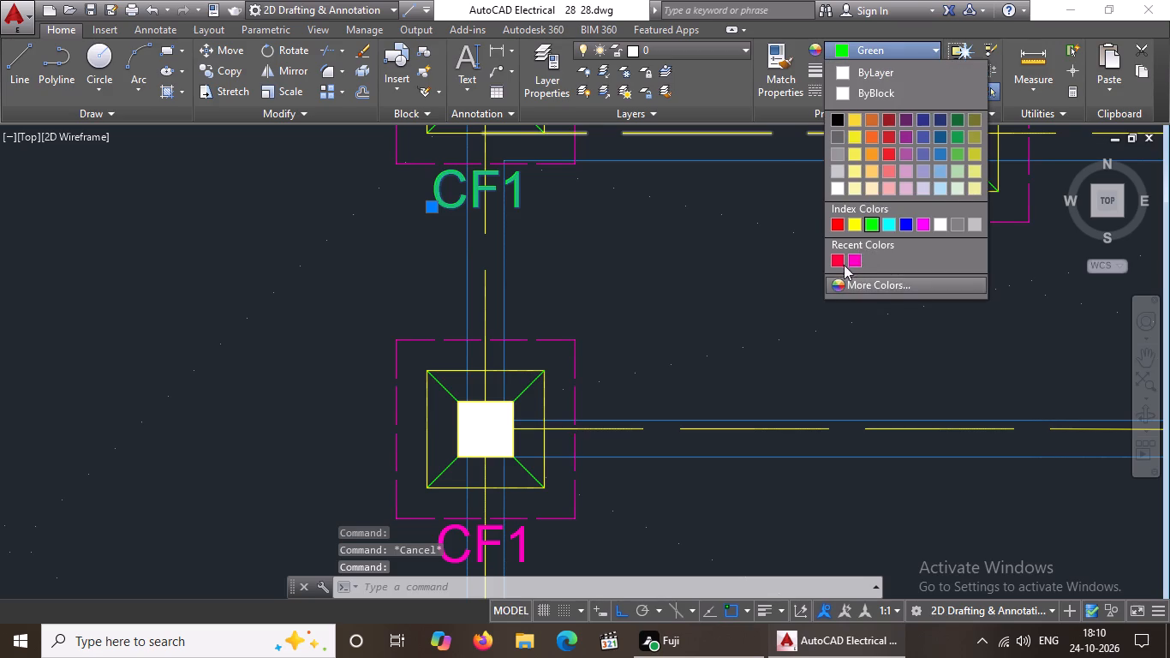
{"action": "left_click", "coordinate": [856, 257]}
{"action": "scroll", "coordinate": [700, 258], "scroll_direction": "down", "scroll_amount": 5}
{"action": "key", "text": "Escape"}
Set the CF1 label under the left-column footing in the fourth row from the plan's bottom to index colour 220.
{"action": "scroll", "coordinate": [500, 238], "scroll_direction": "up", "scroll_amount": 4}
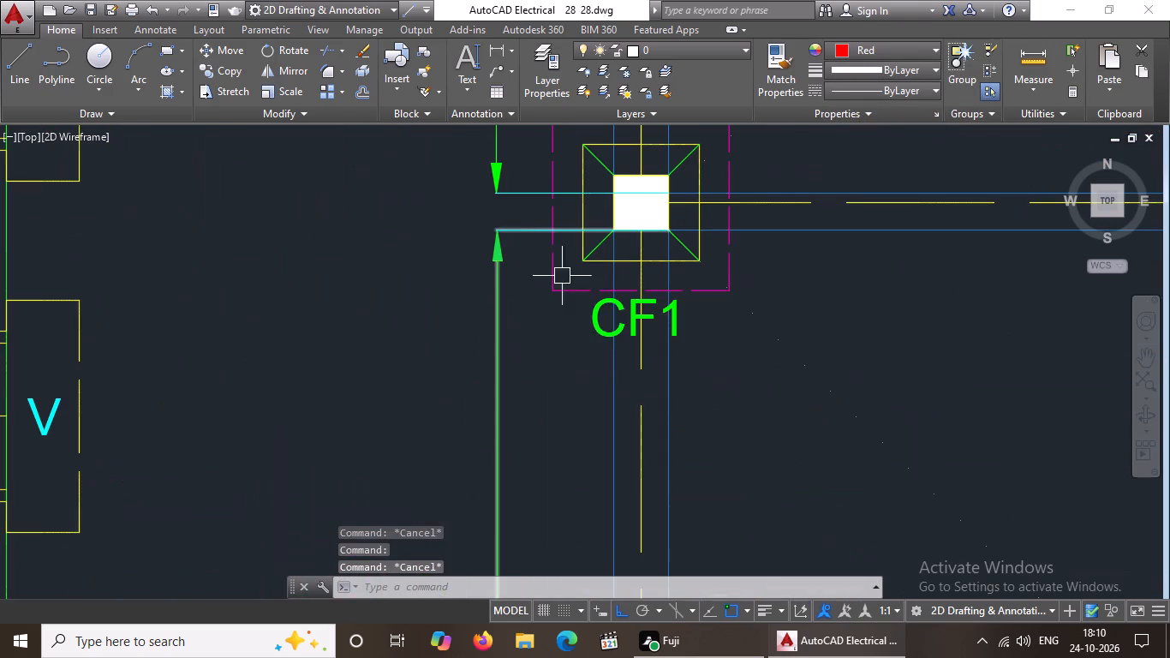
{"action": "left_click", "coordinate": [593, 322]}
{"action": "left_click", "coordinate": [879, 51]}
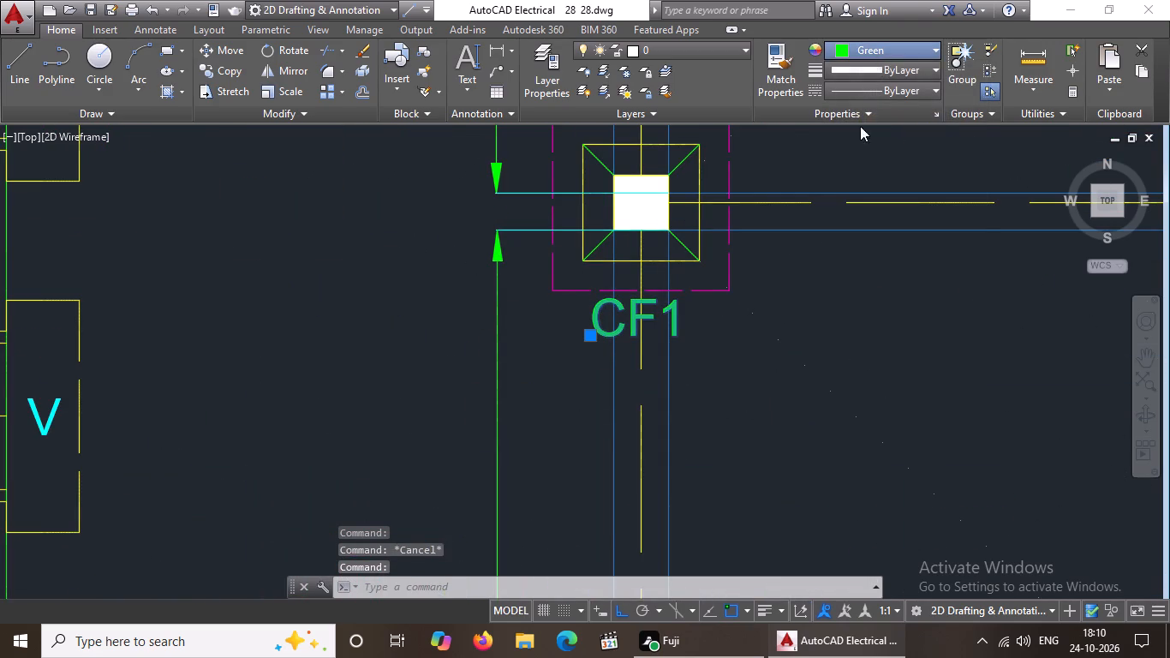
{"action": "left_click", "coordinate": [857, 256]}
{"action": "scroll", "coordinate": [691, 338], "scroll_direction": "down", "scroll_amount": 5}
{"action": "key", "text": "Escape"}
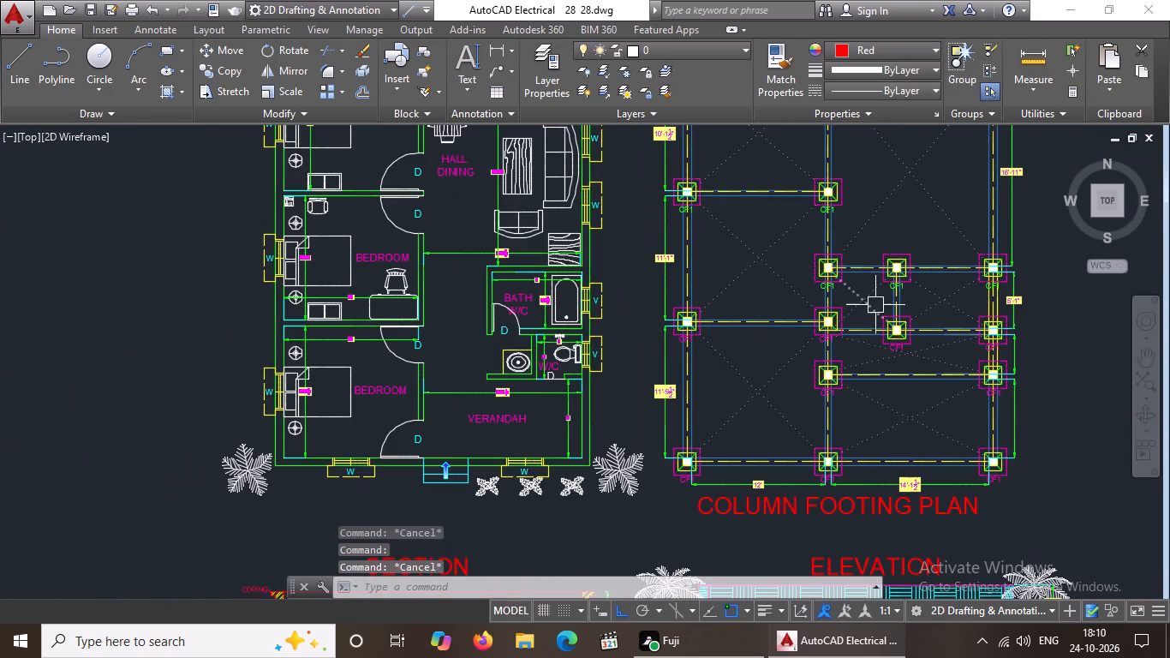
Set the CF1 label under the middle-column footing in the fifth row from the plan's bottom to index colour 220.
{"action": "scroll", "coordinate": [859, 294], "scroll_direction": "up", "scroll_amount": 4}
{"action": "scroll", "coordinate": [689, 254], "scroll_direction": "up", "scroll_amount": 3}
{"action": "left_click", "coordinate": [747, 284]}
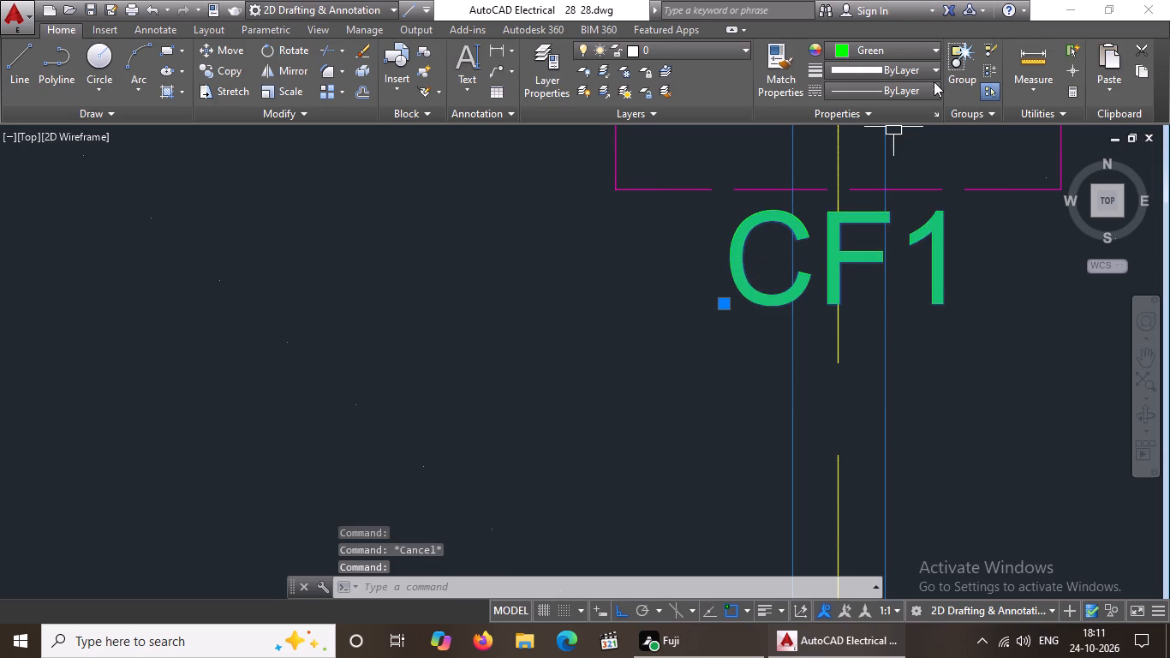
{"action": "left_click", "coordinate": [929, 49]}
{"action": "left_click", "coordinate": [851, 253]}
{"action": "scroll", "coordinate": [853, 272], "scroll_direction": "down", "scroll_amount": 5}
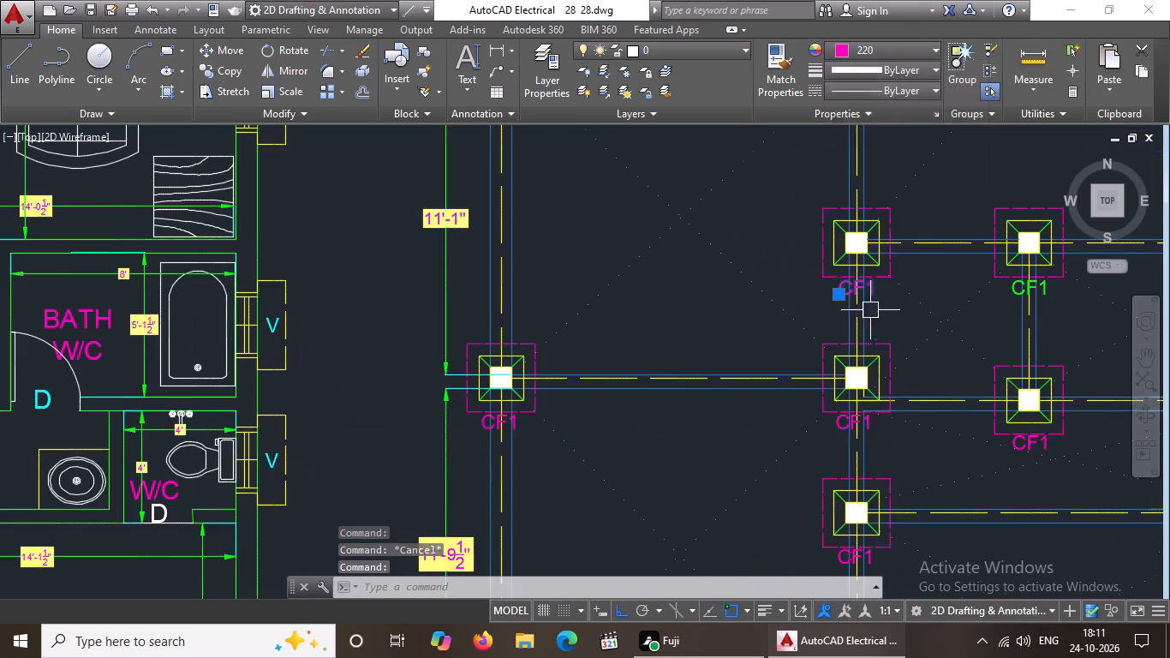
{"action": "key", "text": "Escape"}
Set the CF1 label under the footing between the middle and right columns, fifth row from the plan's bottom, to index colour 220.
{"action": "scroll", "coordinate": [949, 302], "scroll_direction": "down", "scroll_amount": 4}
{"action": "middle_click_drag", "start_coordinate": [899, 319], "coordinate": [791, 329]}
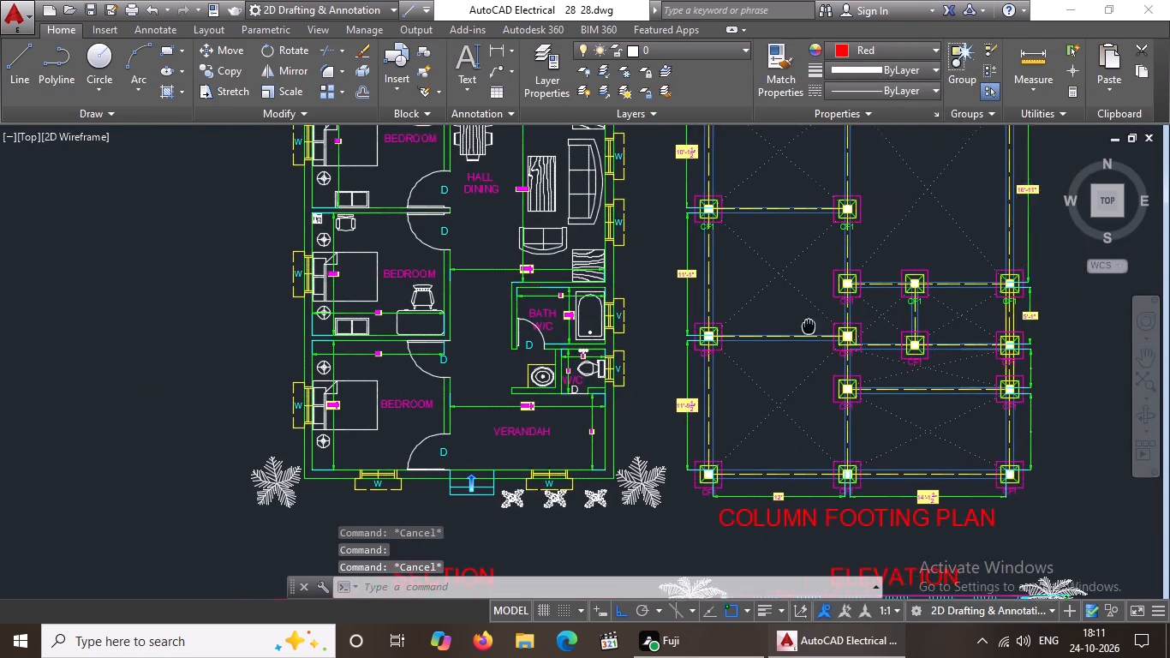
{"action": "middle_click_drag", "start_coordinate": [791, 329], "coordinate": [771, 333]}
{"action": "scroll", "coordinate": [899, 313], "scroll_direction": "up", "scroll_amount": 3}
{"action": "left_click", "coordinate": [670, 309]}
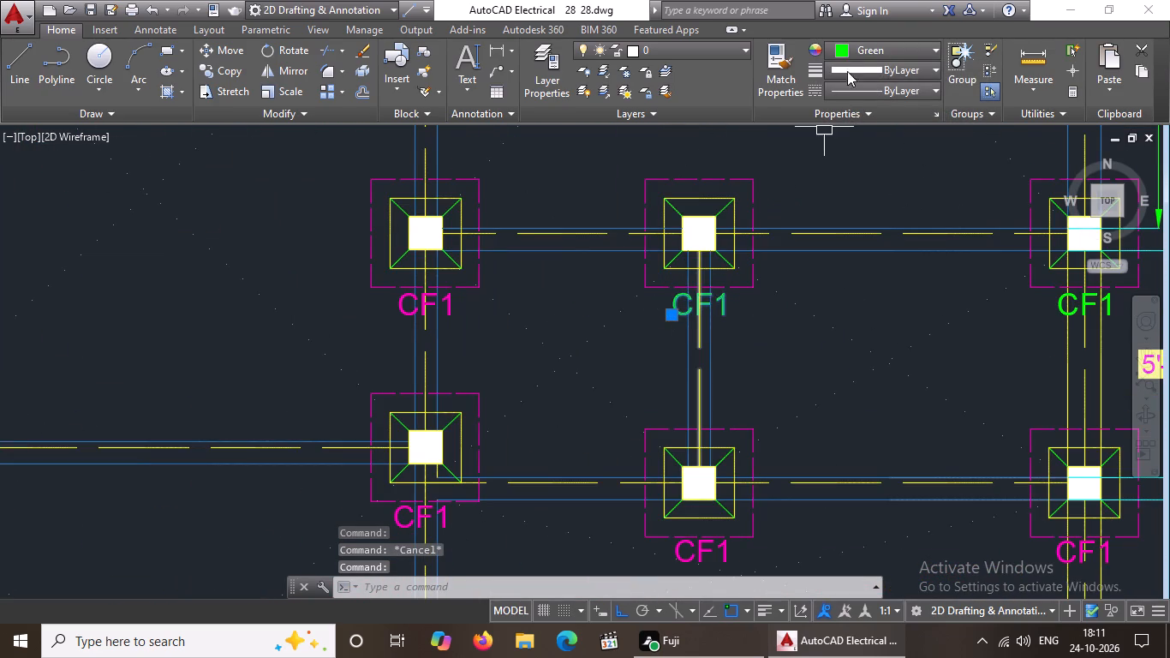
{"action": "left_click", "coordinate": [879, 42]}
{"action": "left_click", "coordinate": [857, 258]}
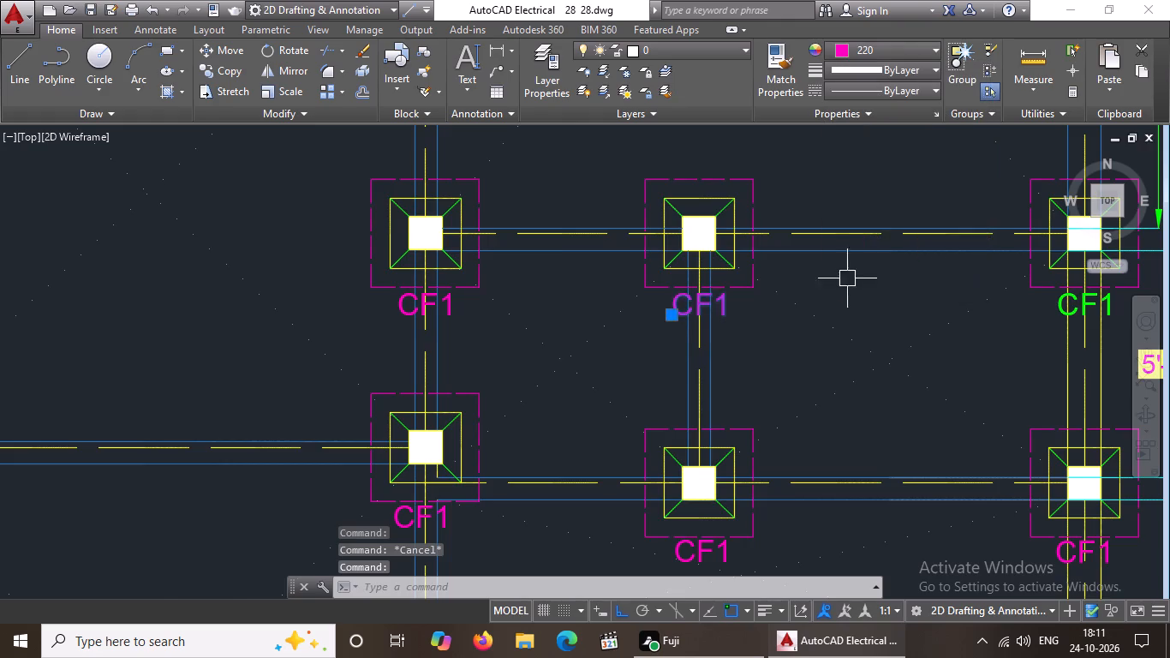
{"action": "scroll", "coordinate": [847, 278], "scroll_direction": "down", "scroll_amount": 4}
{"action": "key", "text": "Escape"}
Set the CF1 label under the right-column footing in the fifth row from the plan's bottom to index colour 220.
{"action": "scroll", "coordinate": [960, 310], "scroll_direction": "up", "scroll_amount": 4}
{"action": "left_click", "coordinate": [869, 186]}
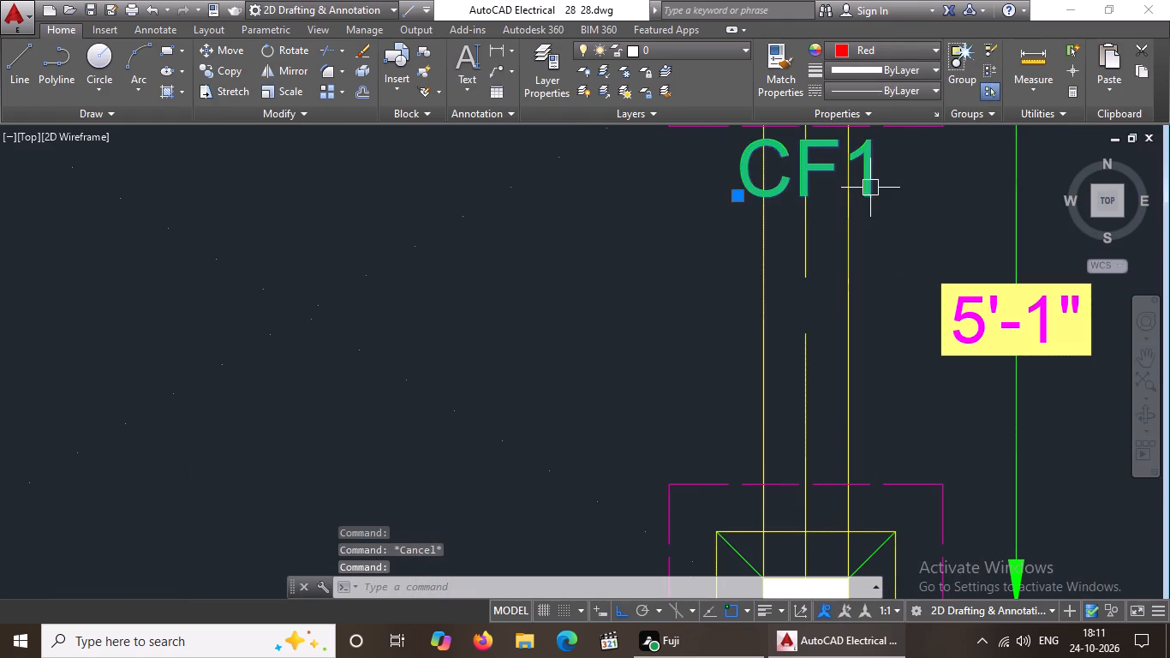
{"action": "left_click", "coordinate": [906, 43]}
{"action": "left_click", "coordinate": [854, 260]}
{"action": "scroll", "coordinate": [851, 269], "scroll_direction": "down", "scroll_amount": 5}
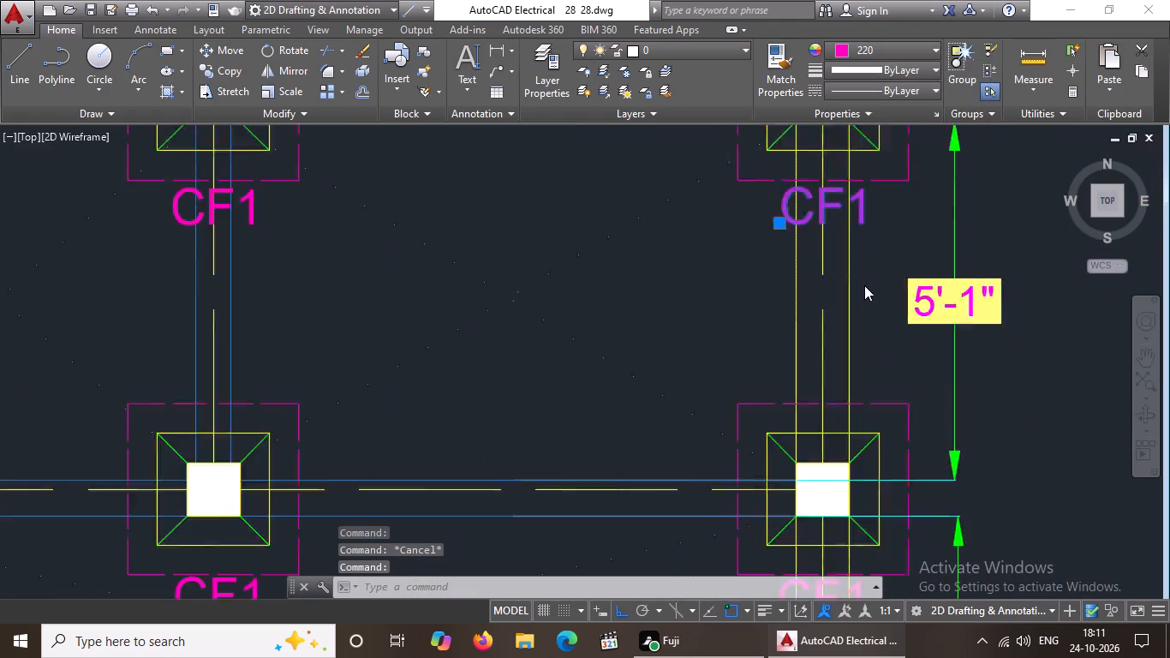
{"action": "key", "text": "Escape"}
Set the CF1 label under the left-column footing in the third row from the plan's top to index colour 220.
{"action": "scroll", "coordinate": [848, 261], "scroll_direction": "down", "scroll_amount": 3}
{"action": "middle_click_drag", "start_coordinate": [806, 216], "coordinate": [805, 317]}
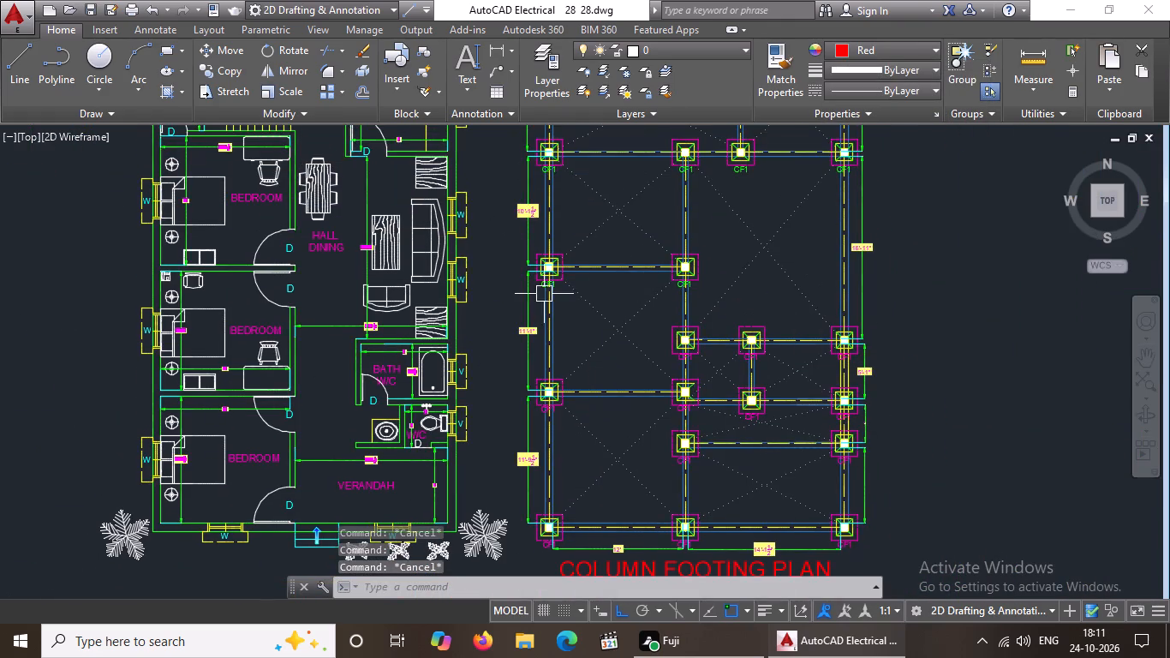
{"action": "scroll", "coordinate": [542, 293], "scroll_direction": "up", "scroll_amount": 3}
{"action": "left_click", "coordinate": [528, 258]}
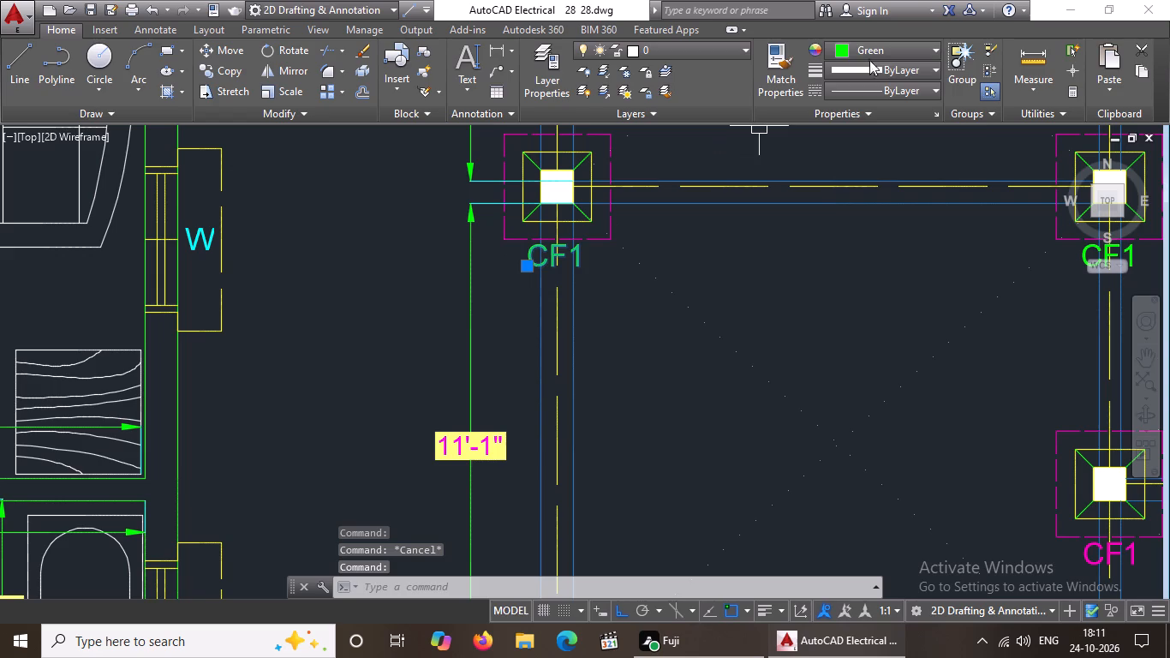
{"action": "left_click_drag", "start_coordinate": [874, 49], "coordinate": [872, 60]}
{"action": "left_click", "coordinate": [857, 257]}
{"action": "scroll", "coordinate": [848, 294], "scroll_direction": "down", "scroll_amount": 3}
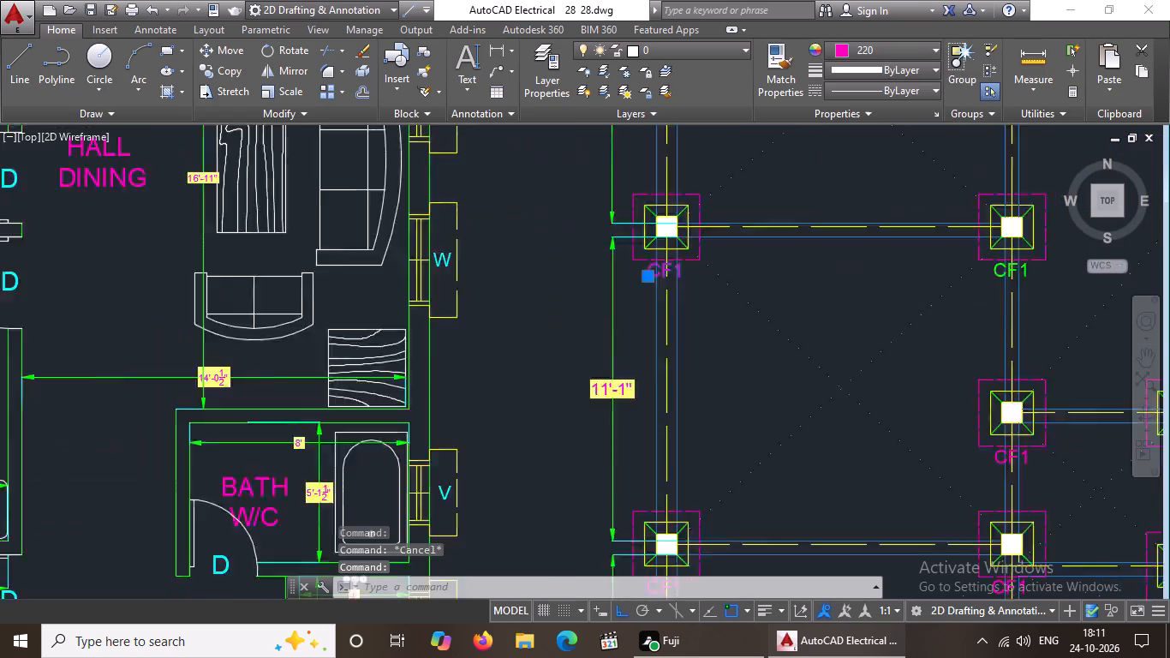
{"action": "key", "text": "Escape"}
Set the CF1 label under the middle-column footing in the third row from the plan's top to index colour 220.
{"action": "scroll", "coordinate": [979, 315], "scroll_direction": "up", "scroll_amount": 3}
{"action": "left_click", "coordinate": [883, 193]}
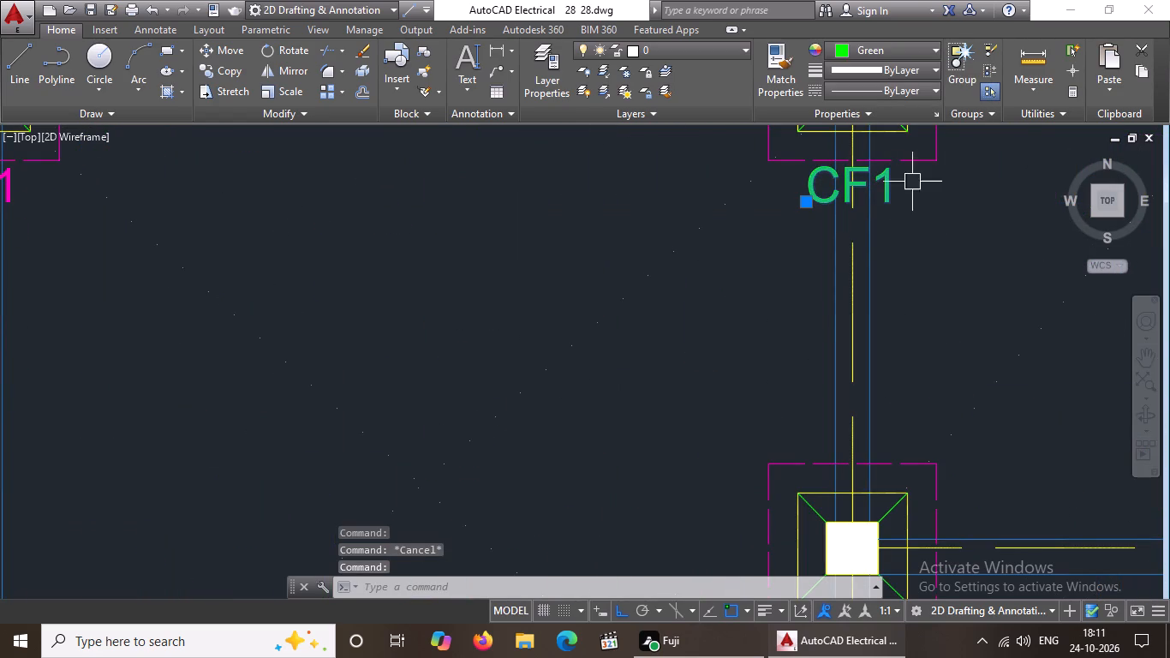
{"action": "left_click", "coordinate": [914, 51]}
{"action": "left_click", "coordinate": [851, 255]}
{"action": "scroll", "coordinate": [861, 274], "scroll_direction": "down", "scroll_amount": 3}
{"action": "key", "text": "Escape"}
Set the CF1 label under the left-column footing in the second row from the plan's top to index colour 220.
{"action": "scroll", "coordinate": [906, 250], "scroll_direction": "down", "scroll_amount": 4}
{"action": "middle_click_drag", "start_coordinate": [1027, 226], "coordinate": [968, 373]}
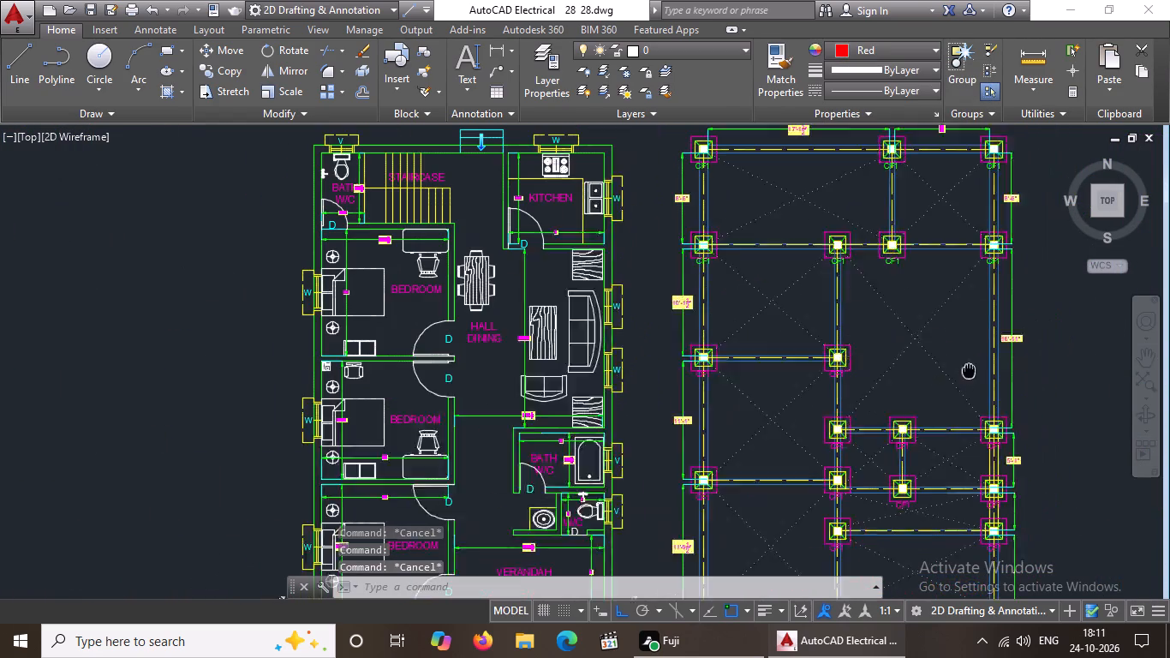
{"action": "middle_click_drag", "start_coordinate": [968, 373], "coordinate": [959, 396]}
{"action": "scroll", "coordinate": [667, 284], "scroll_direction": "up", "scroll_amount": 3}
{"action": "scroll", "coordinate": [734, 338], "scroll_direction": "up", "scroll_amount": 2}
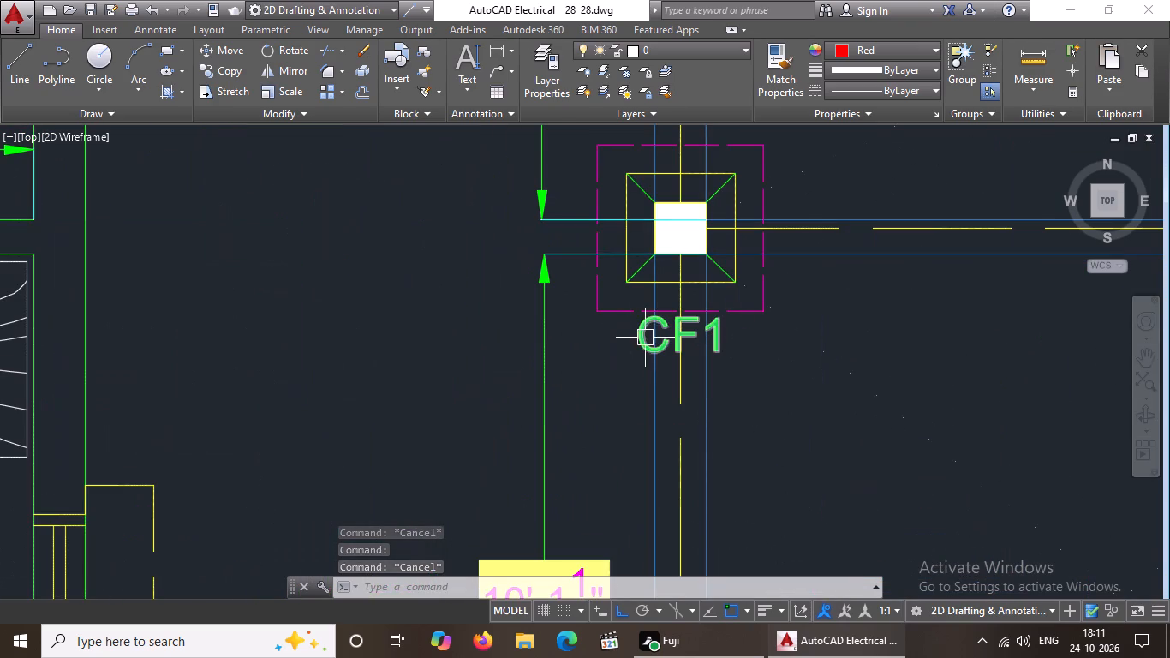
{"action": "left_click", "coordinate": [646, 338]}
{"action": "left_click", "coordinate": [898, 51]}
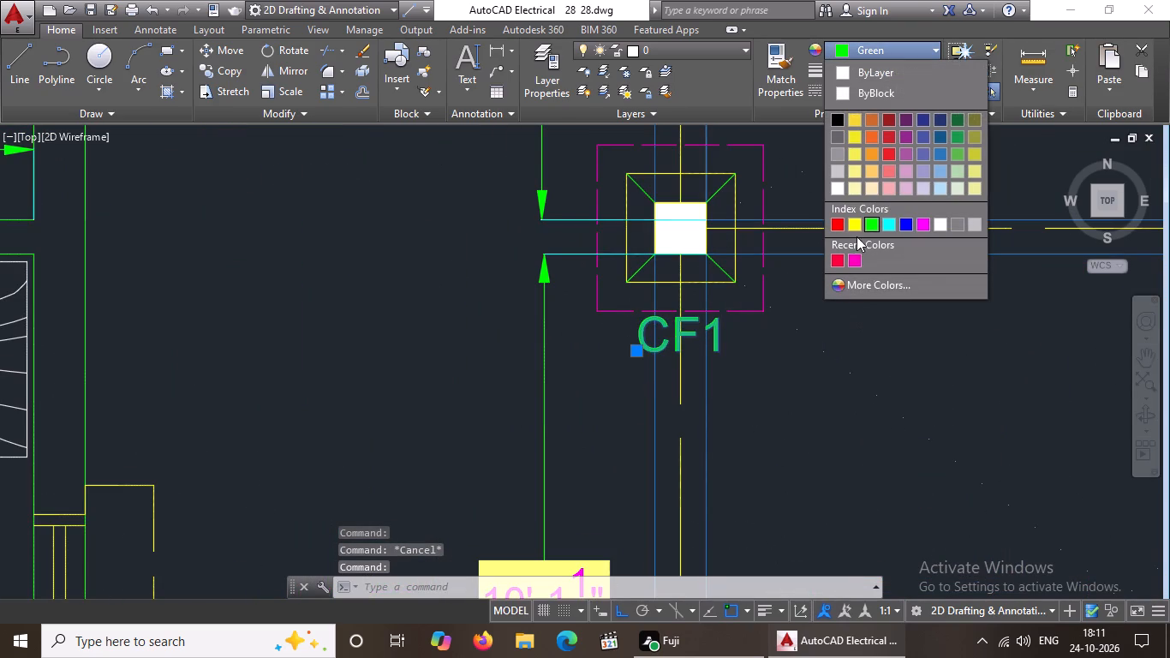
{"action": "left_click", "coordinate": [857, 260]}
{"action": "key", "text": "Escape"}
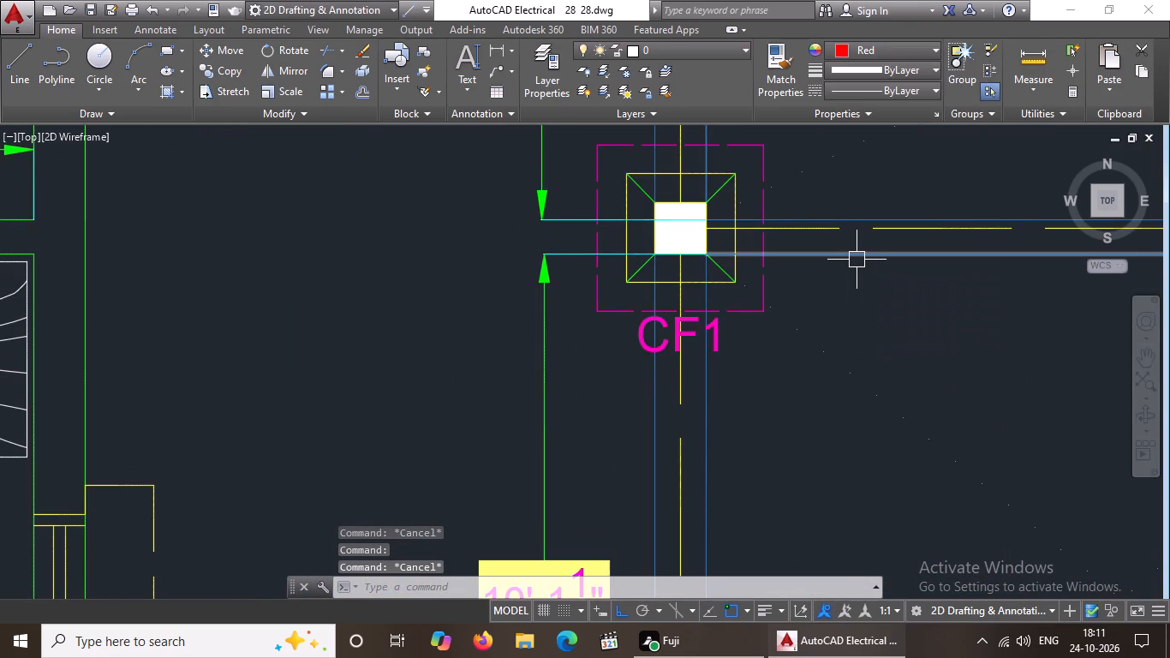
Set the CF1 label under the second footing from the left, second row from the plan's top, to index colour 220.
{"action": "scroll", "coordinate": [854, 223], "scroll_direction": "down", "scroll_amount": 4}
{"action": "middle_click_drag", "start_coordinate": [847, 224], "coordinate": [812, 224]}
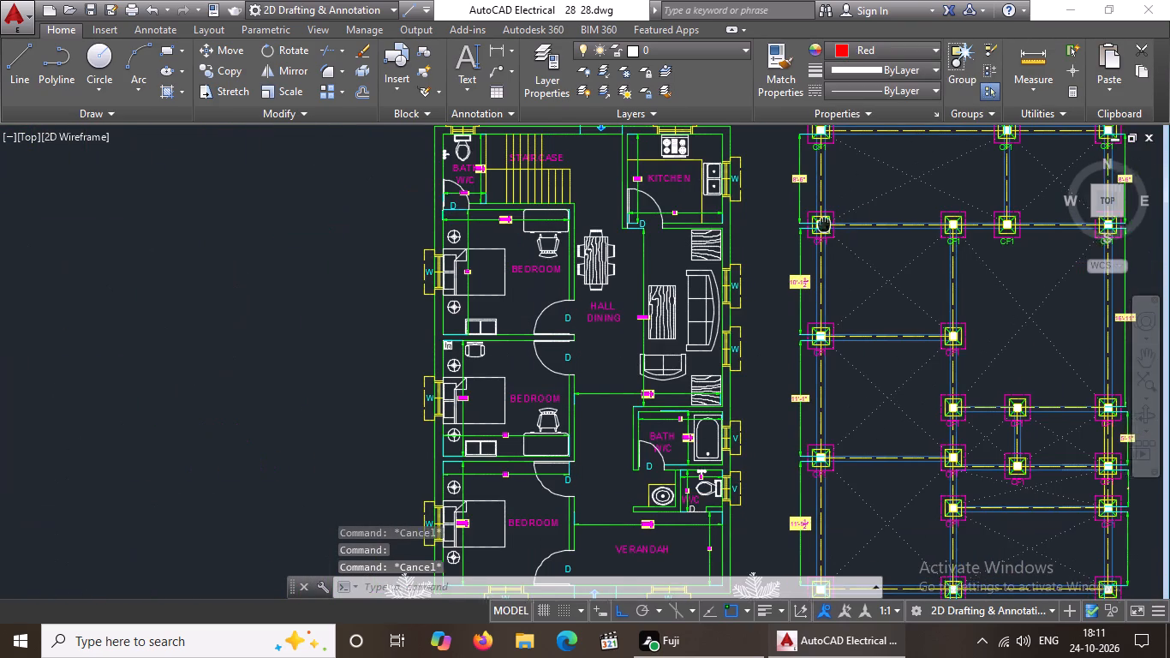
{"action": "middle_click_drag", "start_coordinate": [812, 224], "coordinate": [761, 226]}
{"action": "scroll", "coordinate": [876, 253], "scroll_direction": "up", "scroll_amount": 3}
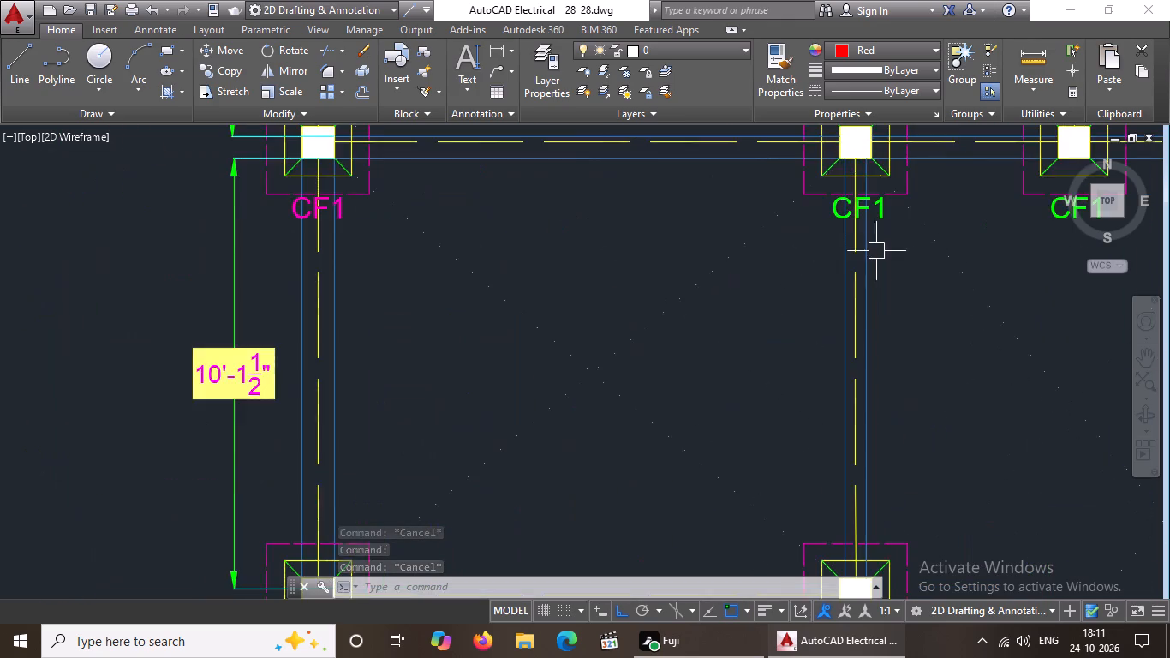
{"action": "scroll", "coordinate": [876, 239], "scroll_direction": "up", "scroll_amount": 1}
{"action": "left_click", "coordinate": [815, 191]}
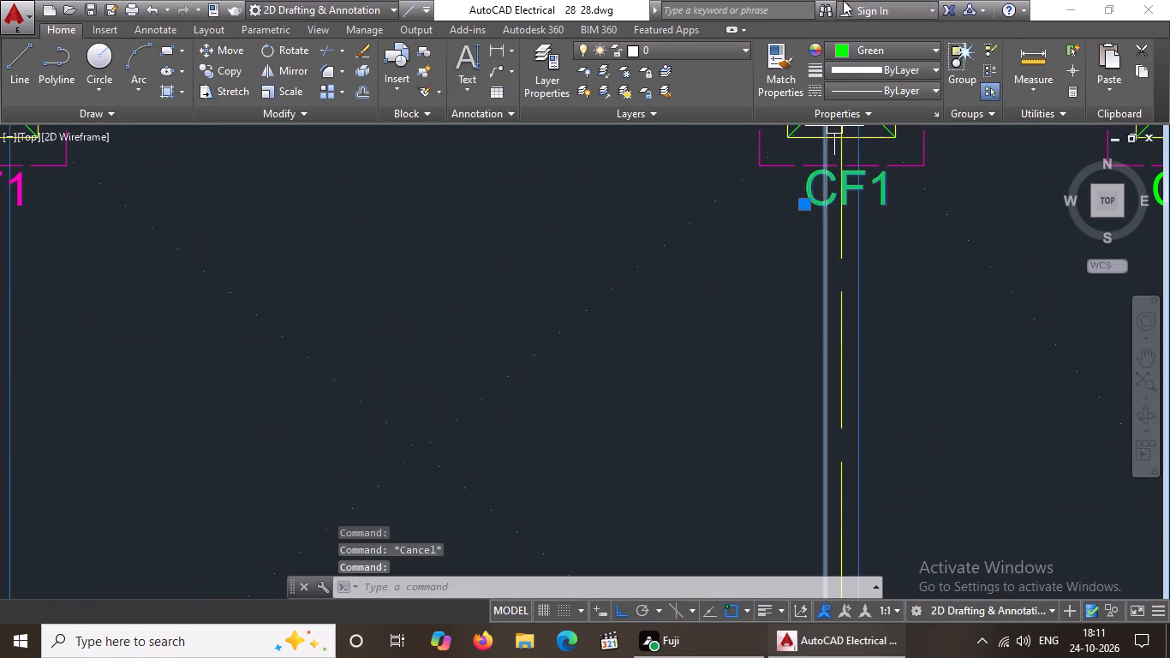
{"action": "left_click", "coordinate": [851, 45]}
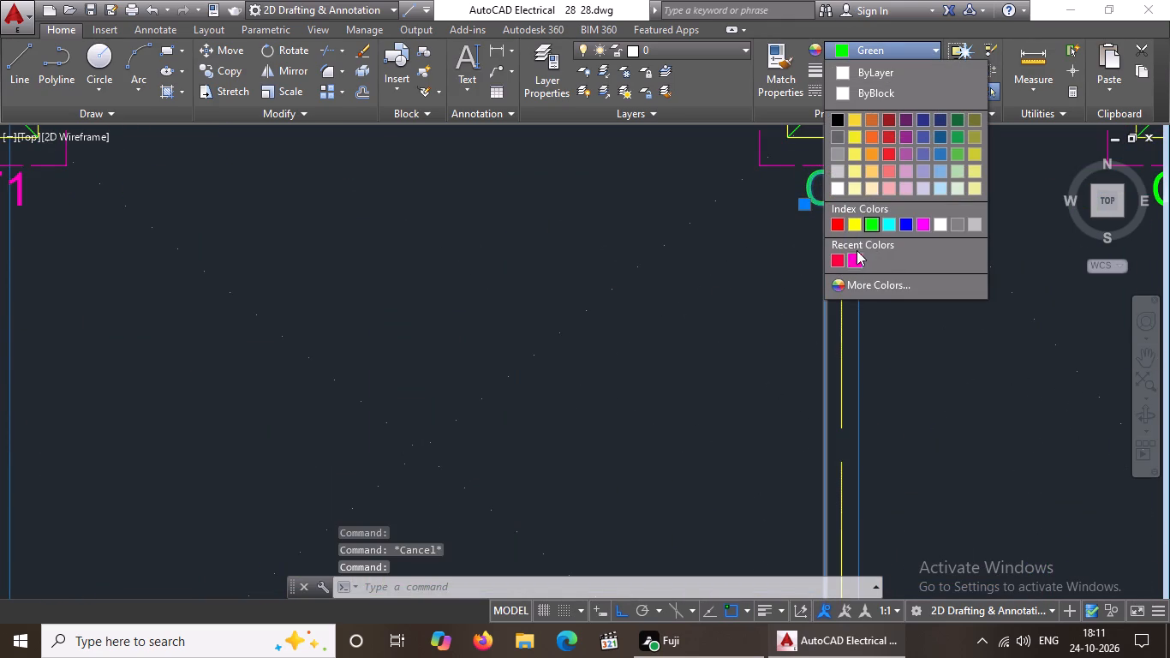
{"action": "left_click", "coordinate": [854, 256]}
{"action": "scroll", "coordinate": [873, 241], "scroll_direction": "down", "scroll_amount": 5}
{"action": "key", "text": "Escape"}
Set the CF1 label under the third footing from the left, second row from the plan's top, to index colour 220.
{"action": "scroll", "coordinate": [945, 247], "scroll_direction": "up", "scroll_amount": 3}
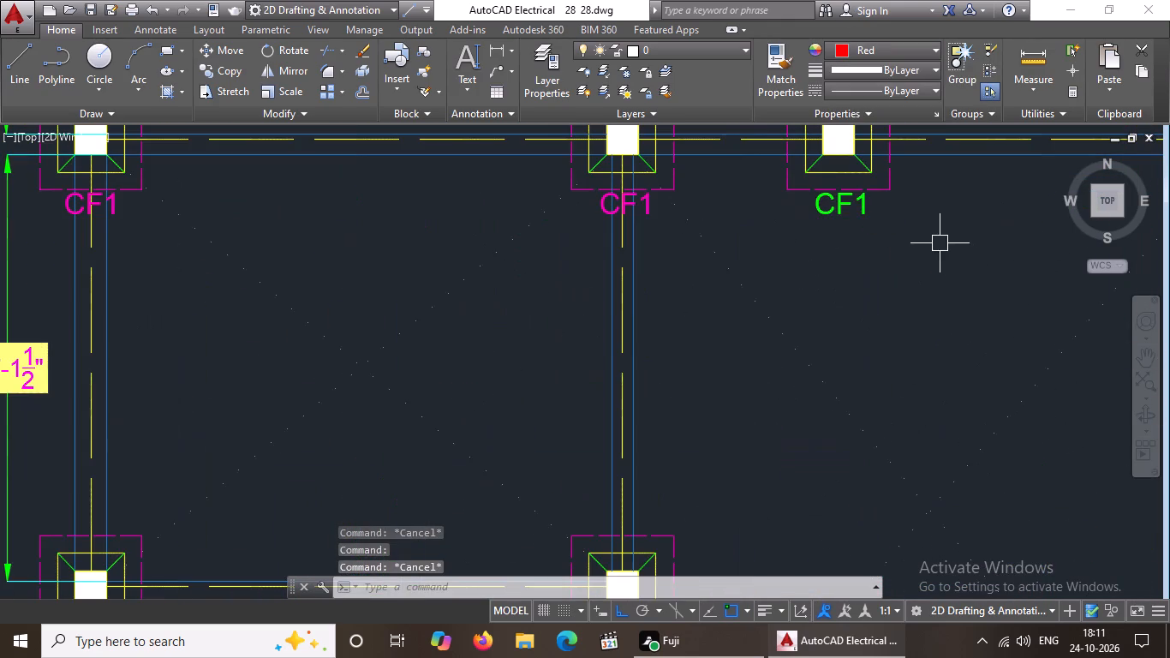
{"action": "left_click", "coordinate": [832, 204]}
{"action": "left_click", "coordinate": [882, 53]}
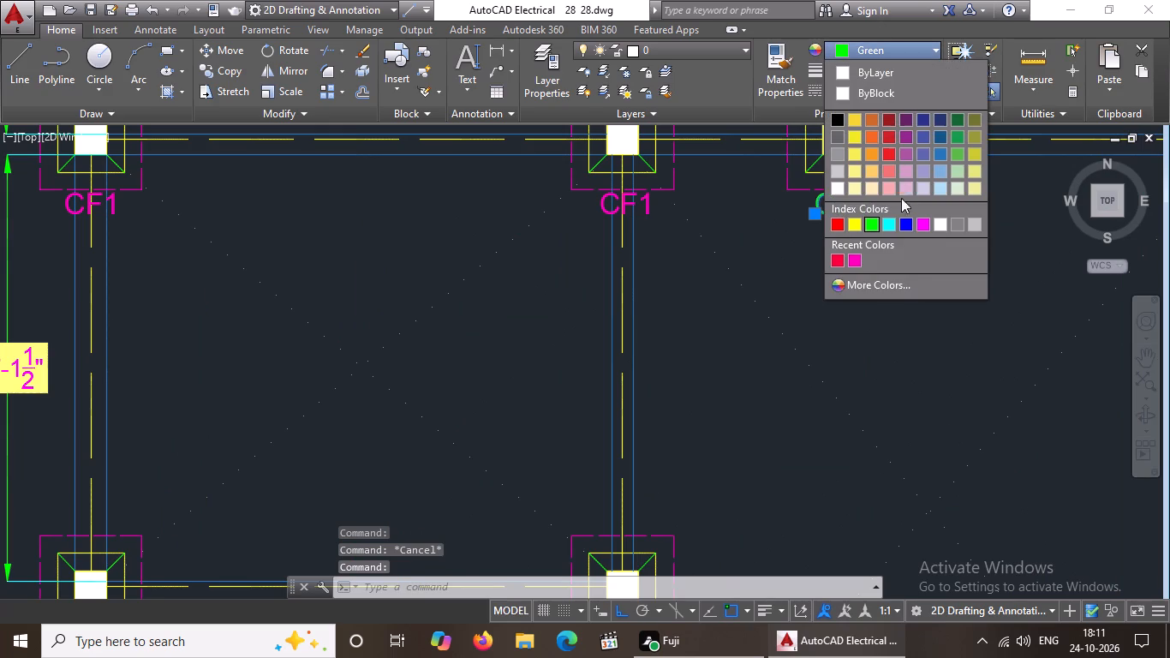
{"action": "left_click", "coordinate": [851, 259]}
{"action": "scroll", "coordinate": [830, 266], "scroll_direction": "down", "scroll_amount": 4}
{"action": "key", "text": "Escape"}
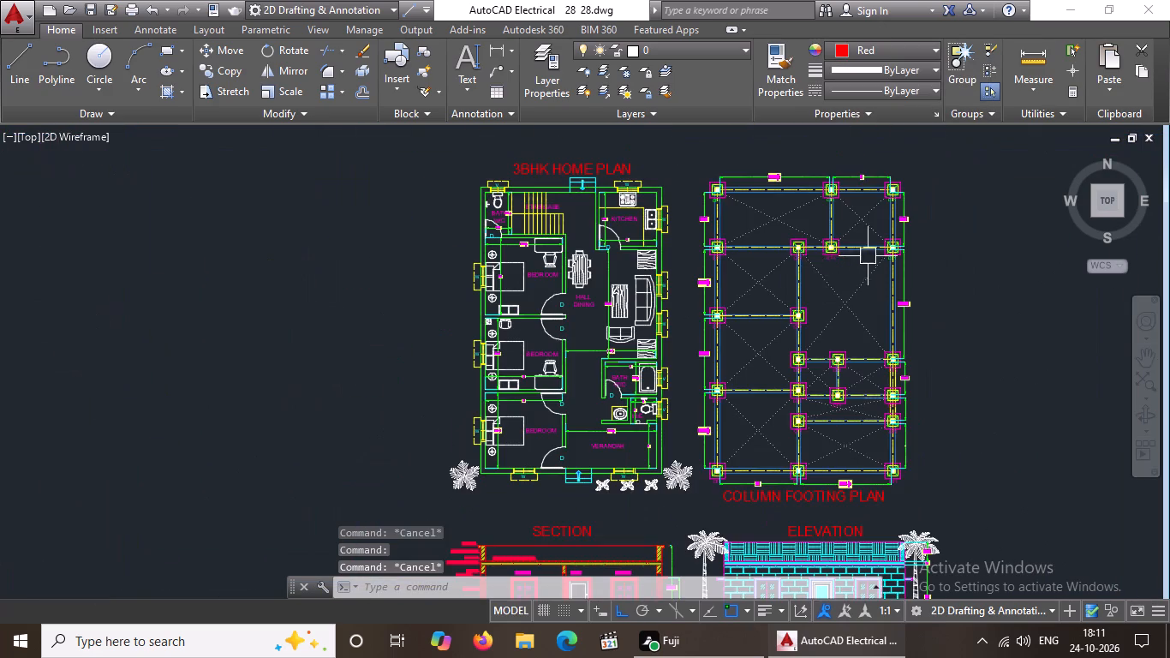
Set the CF1 label under the right-column footing in the second row from the plan's top to index colour 220.
{"action": "scroll", "coordinate": [869, 256], "scroll_direction": "up", "scroll_amount": 6}
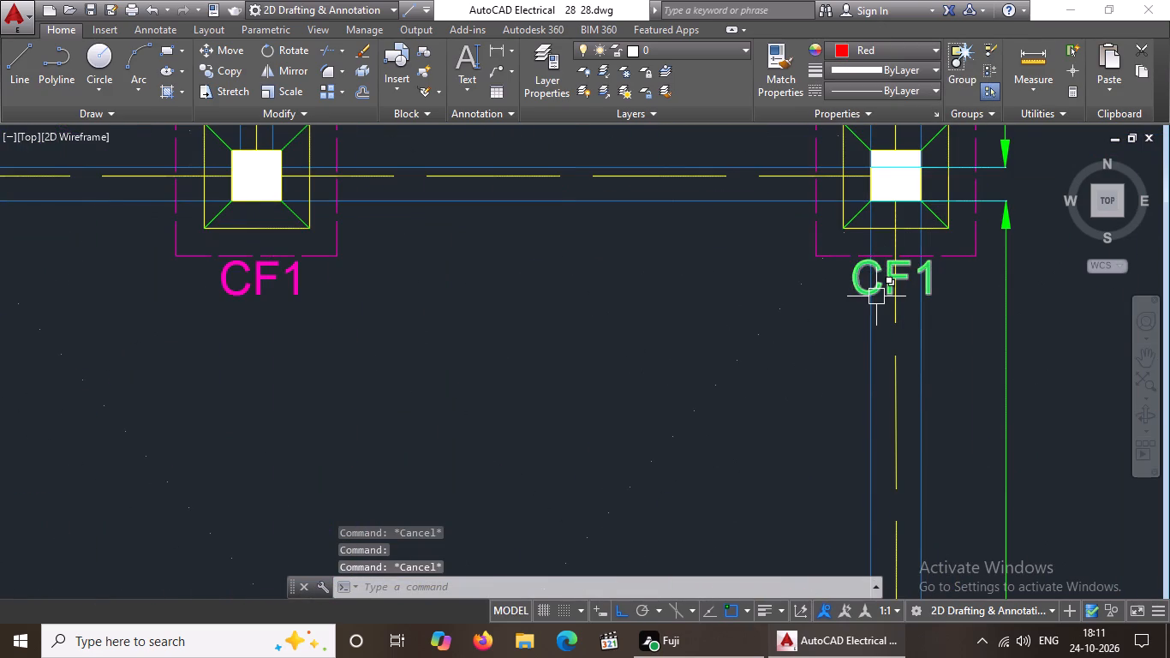
{"action": "scroll", "coordinate": [877, 300], "scroll_direction": "up", "scroll_amount": 2}
{"action": "left_click", "coordinate": [830, 265]}
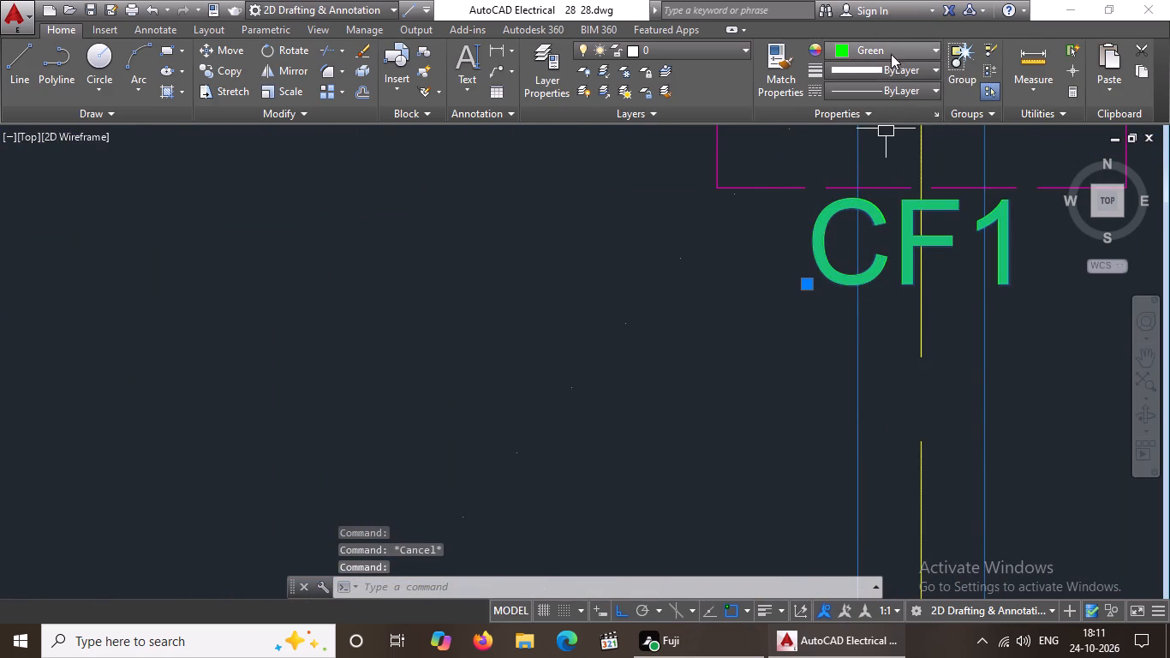
{"action": "left_click", "coordinate": [891, 52]}
{"action": "left_click", "coordinate": [853, 257]}
{"action": "scroll", "coordinate": [834, 277], "scroll_direction": "down", "scroll_amount": 4}
{"action": "key", "text": "Escape"}
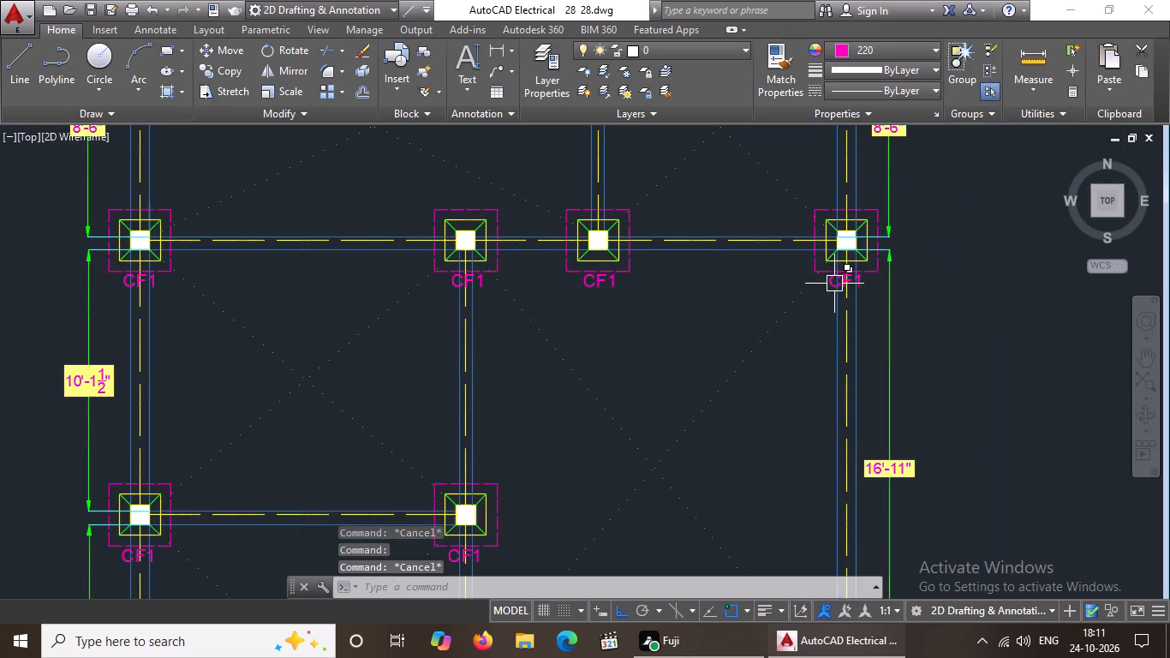
Set the CF1 label under the right-column footing in the footing plan's top row to index colour 220.
{"action": "scroll", "coordinate": [837, 277], "scroll_direction": "down", "scroll_amount": 4}
{"action": "scroll", "coordinate": [813, 216], "scroll_direction": "up", "scroll_amount": 5}
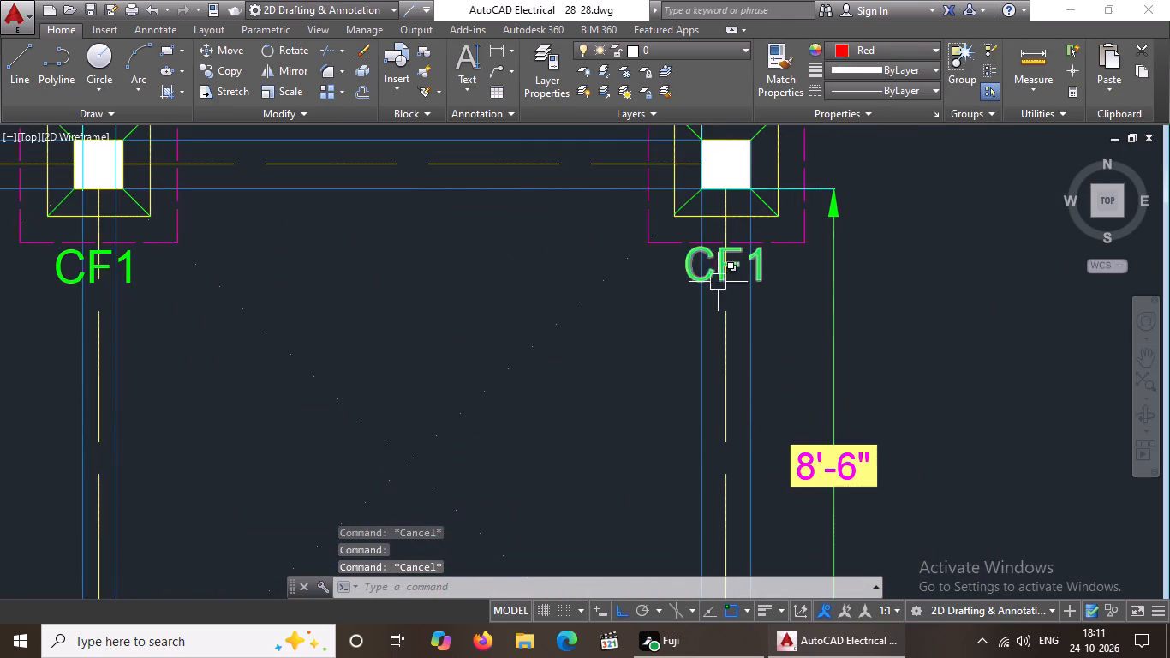
{"action": "left_click", "coordinate": [689, 266]}
{"action": "left_click_drag", "start_coordinate": [880, 50], "coordinate": [881, 63]}
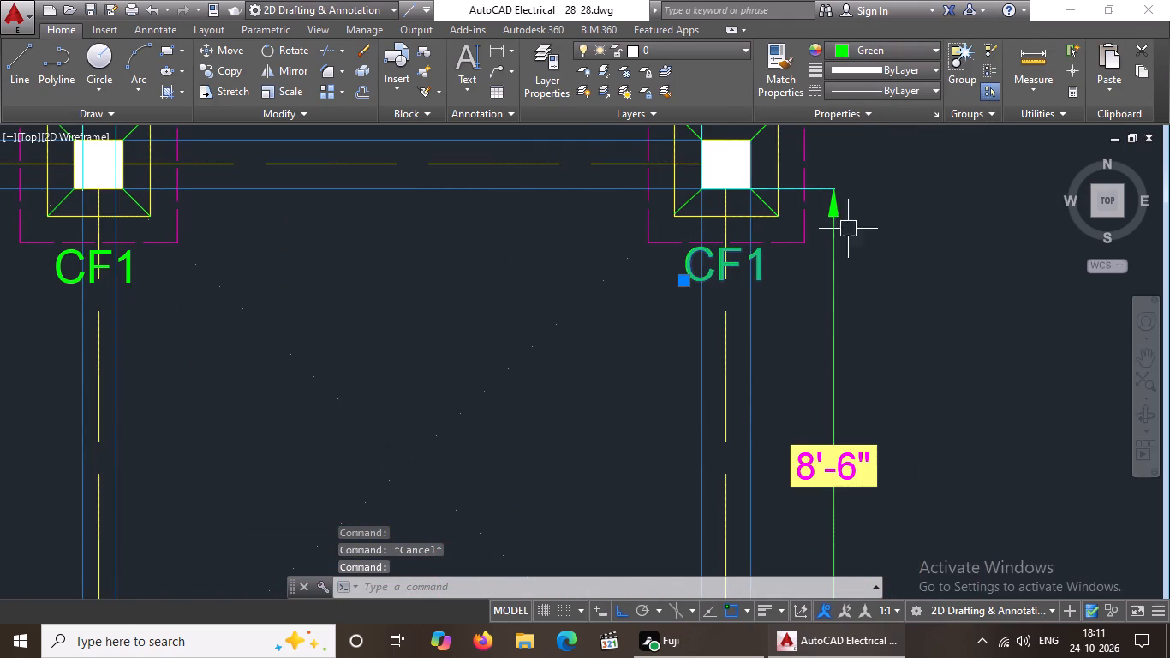
{"action": "left_click", "coordinate": [898, 54]}
{"action": "left_click", "coordinate": [853, 251]}
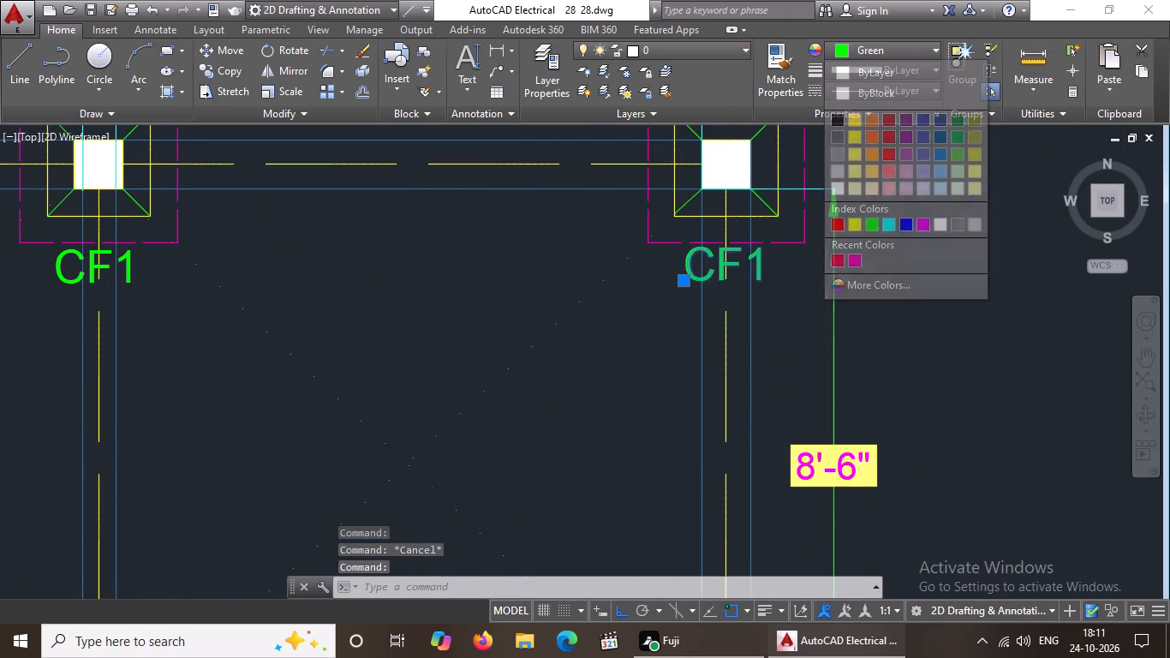
{"action": "scroll", "coordinate": [827, 279], "scroll_direction": "down", "scroll_amount": 5}
{"action": "left_click", "coordinate": [922, 49]}
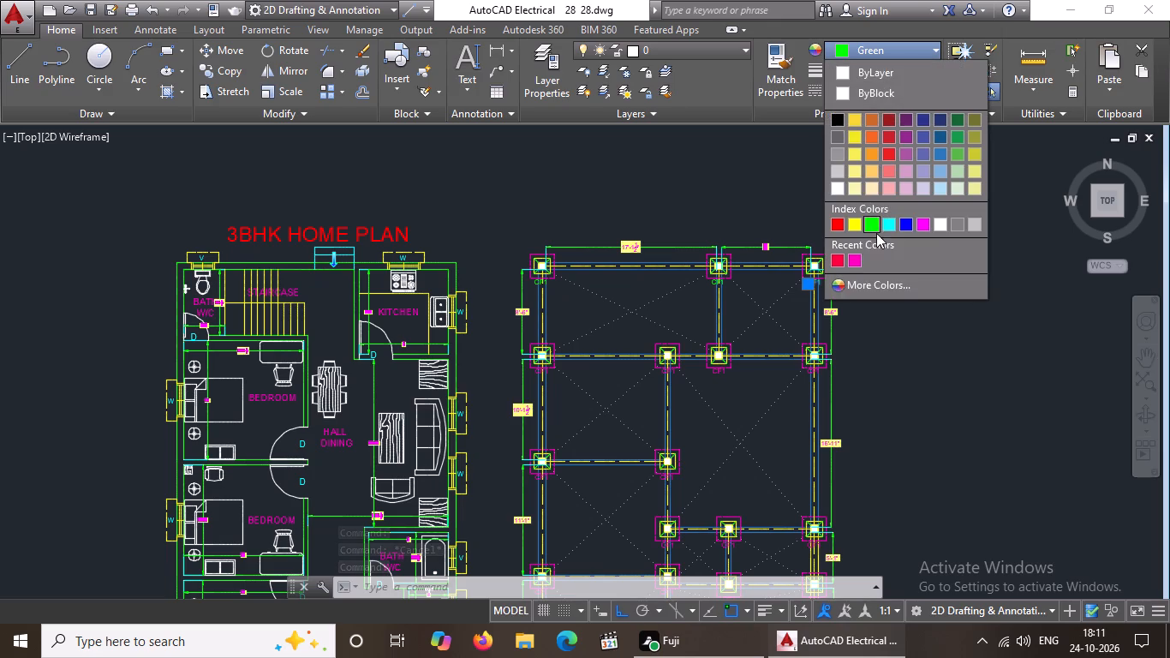
{"action": "left_click", "coordinate": [856, 261]}
{"action": "key", "text": "Escape"}
Set the CF1 label under the middle footing in the footing plan's top row to index colour 220.
{"action": "scroll", "coordinate": [740, 274], "scroll_direction": "up", "scroll_amount": 3}
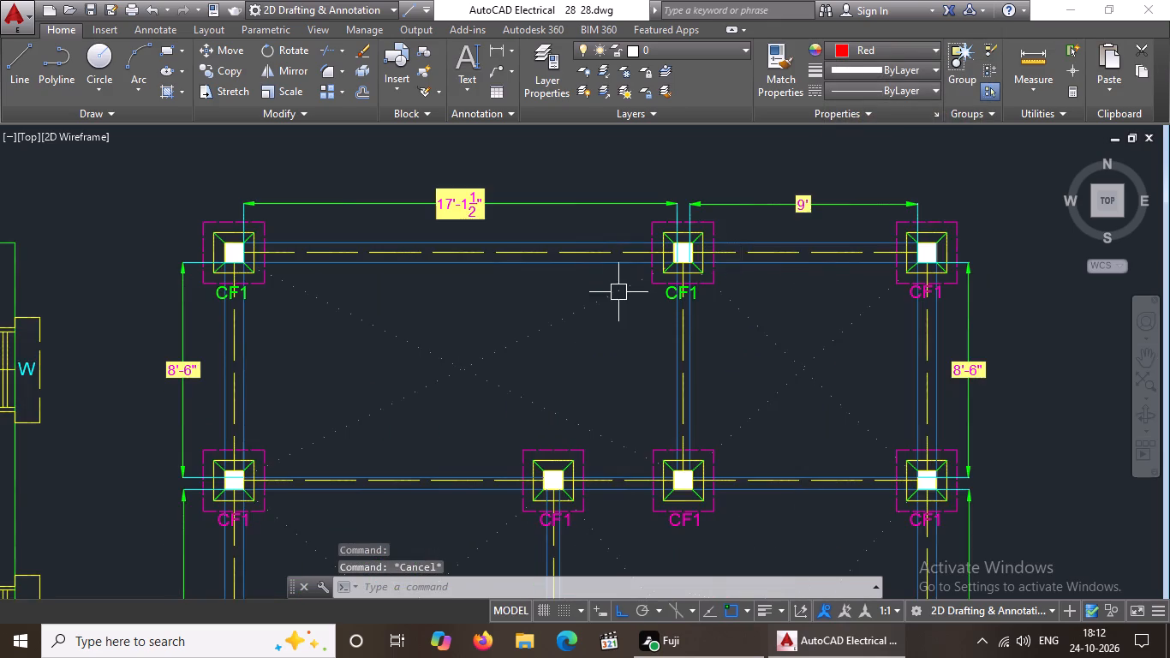
{"action": "scroll", "coordinate": [653, 296], "scroll_direction": "up", "scroll_amount": 3}
{"action": "left_click", "coordinate": [724, 299]}
{"action": "left_click", "coordinate": [926, 49]}
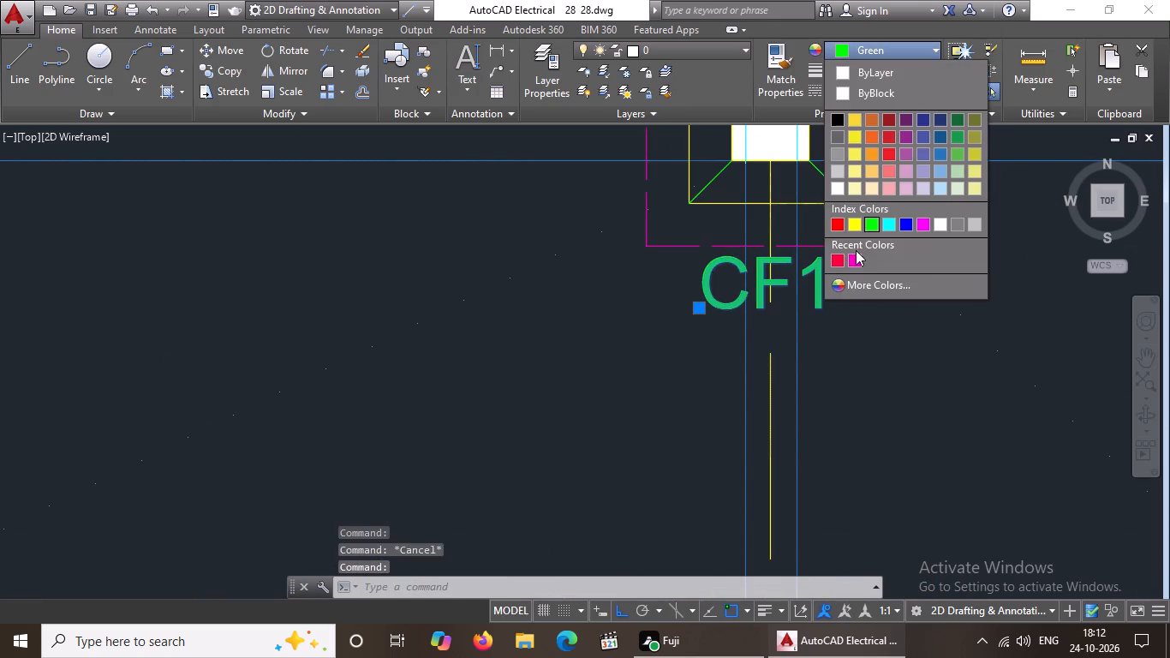
{"action": "left_click", "coordinate": [853, 257]}
{"action": "scroll", "coordinate": [844, 245], "scroll_direction": "down", "scroll_amount": 4}
{"action": "key", "text": "Escape"}
Set the CF1 label under the left-column footing in the footing plan's top row to index colour 220.
{"action": "scroll", "coordinate": [390, 270], "scroll_direction": "up", "scroll_amount": 3}
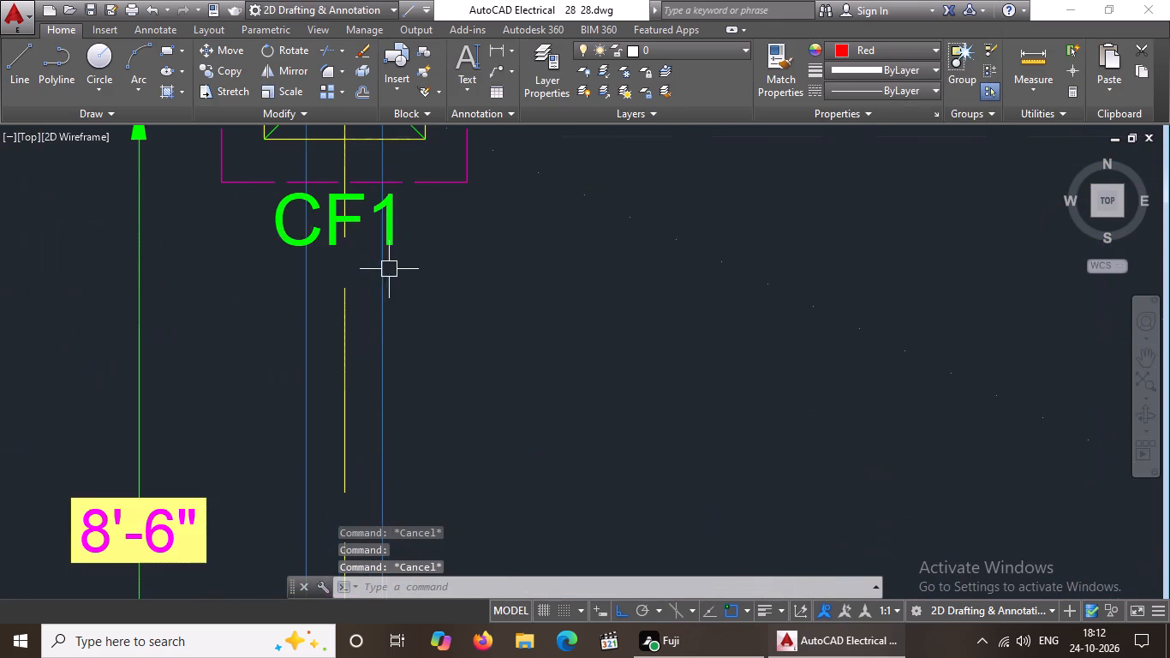
{"action": "left_click", "coordinate": [278, 228]}
{"action": "left_click", "coordinate": [903, 47]}
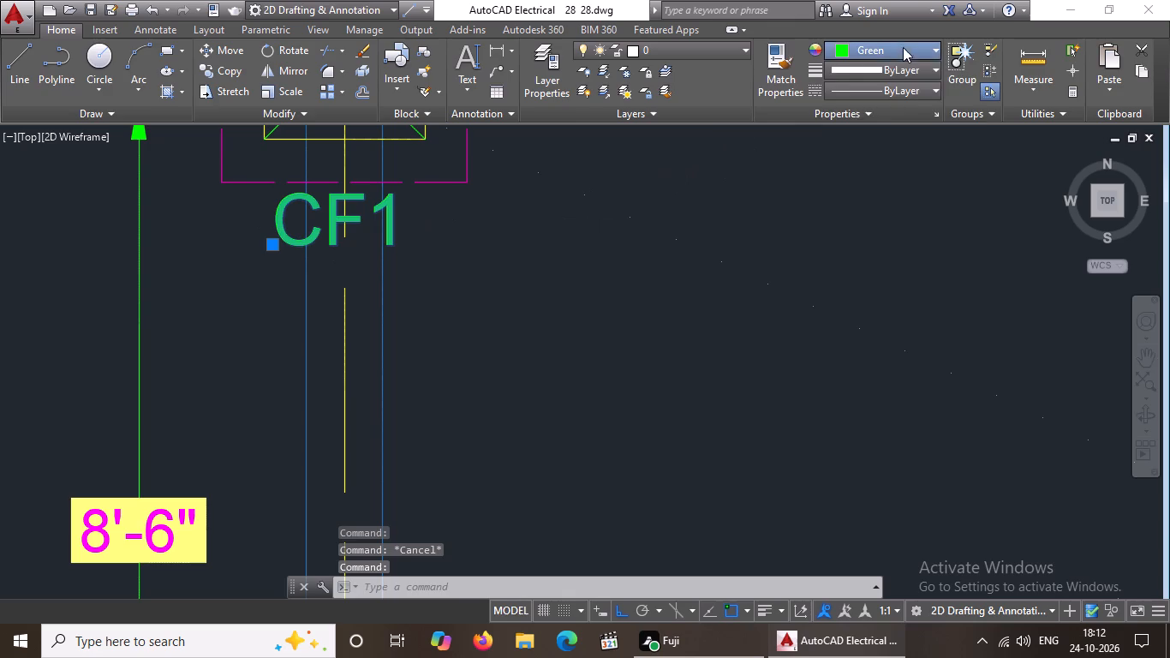
{"action": "left_click", "coordinate": [853, 260]}
{"action": "scroll", "coordinate": [827, 230], "scroll_direction": "down", "scroll_amount": 7}
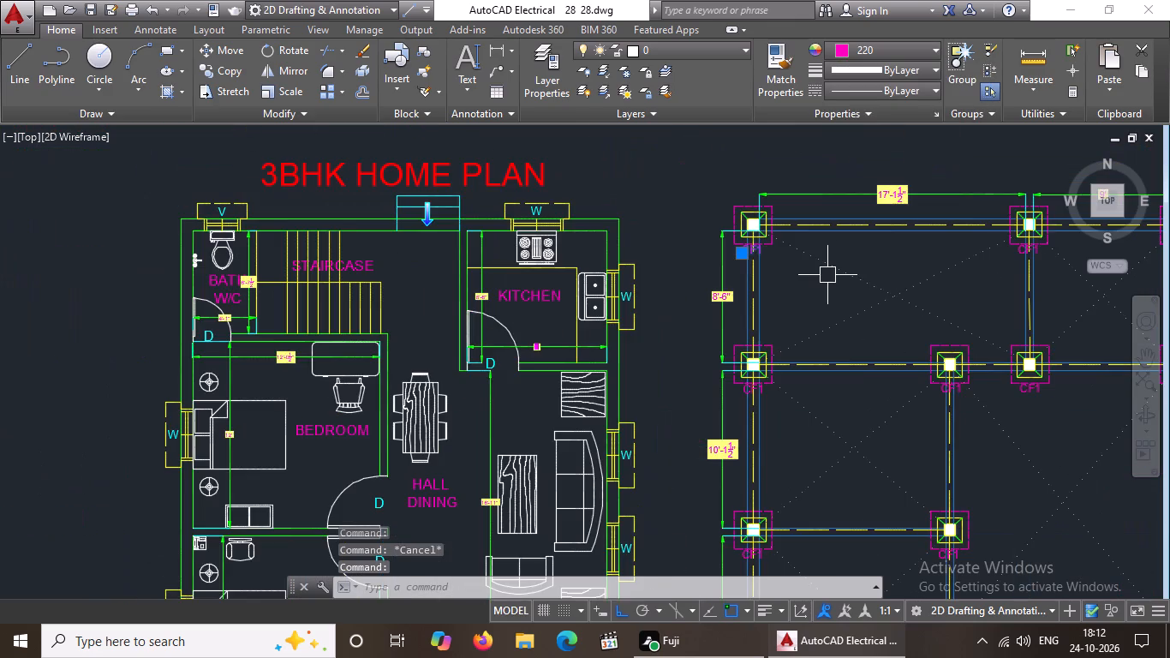
{"action": "key", "text": "Escape"}
Fill the inner panel of the section's door with a solid hatch in index colour 220.
{"action": "scroll", "coordinate": [829, 275], "scroll_direction": "down", "scroll_amount": 4}
{"action": "middle_click_drag", "start_coordinate": [926, 335], "coordinate": [773, 248]}
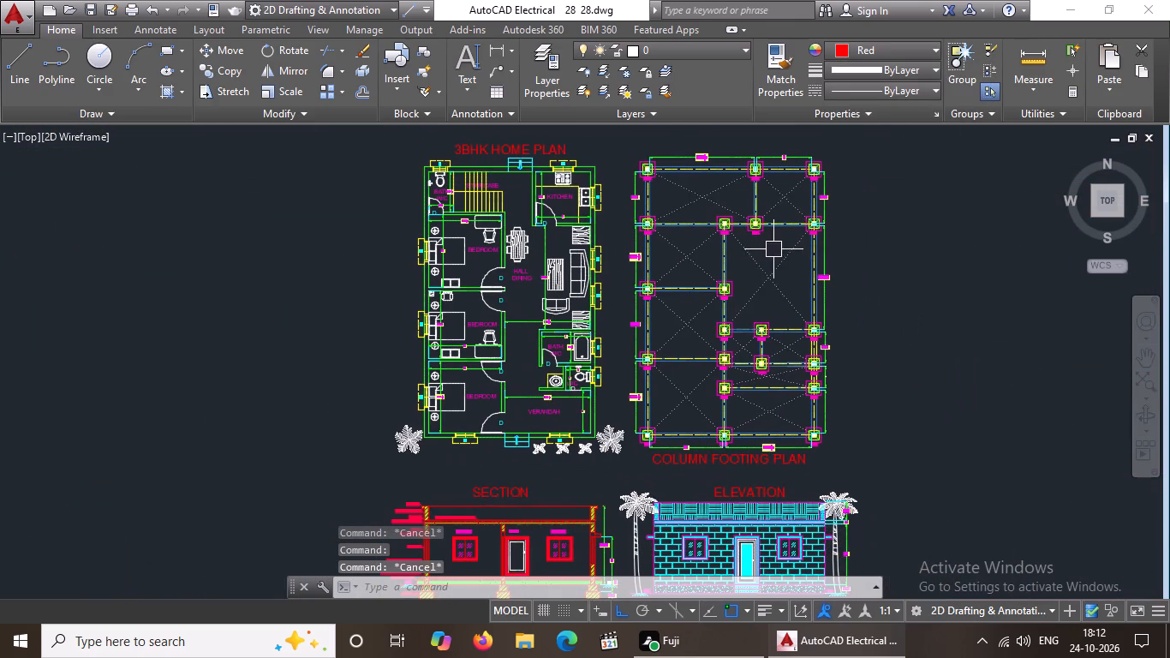
{"action": "middle_click_drag", "start_coordinate": [685, 386], "coordinate": [697, 359]}
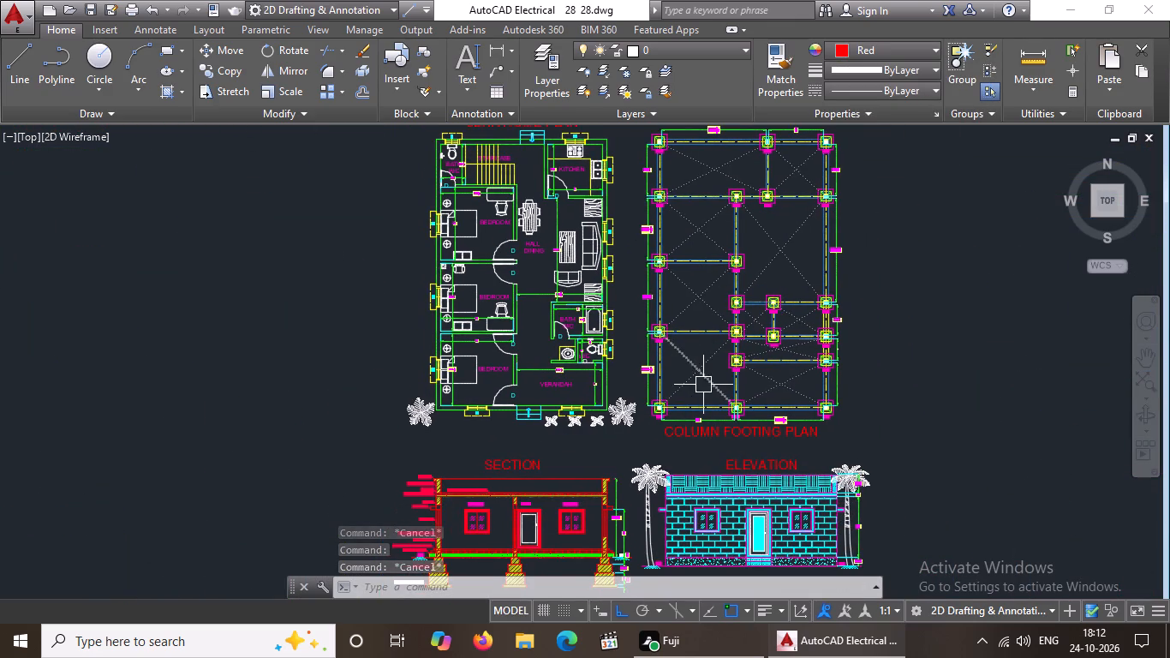
{"action": "middle_click_drag", "start_coordinate": [703, 383], "coordinate": [709, 328]}
{"action": "scroll", "coordinate": [707, 360], "scroll_direction": "up", "scroll_amount": 1}
{"action": "scroll", "coordinate": [706, 330], "scroll_direction": "down", "scroll_amount": 3}
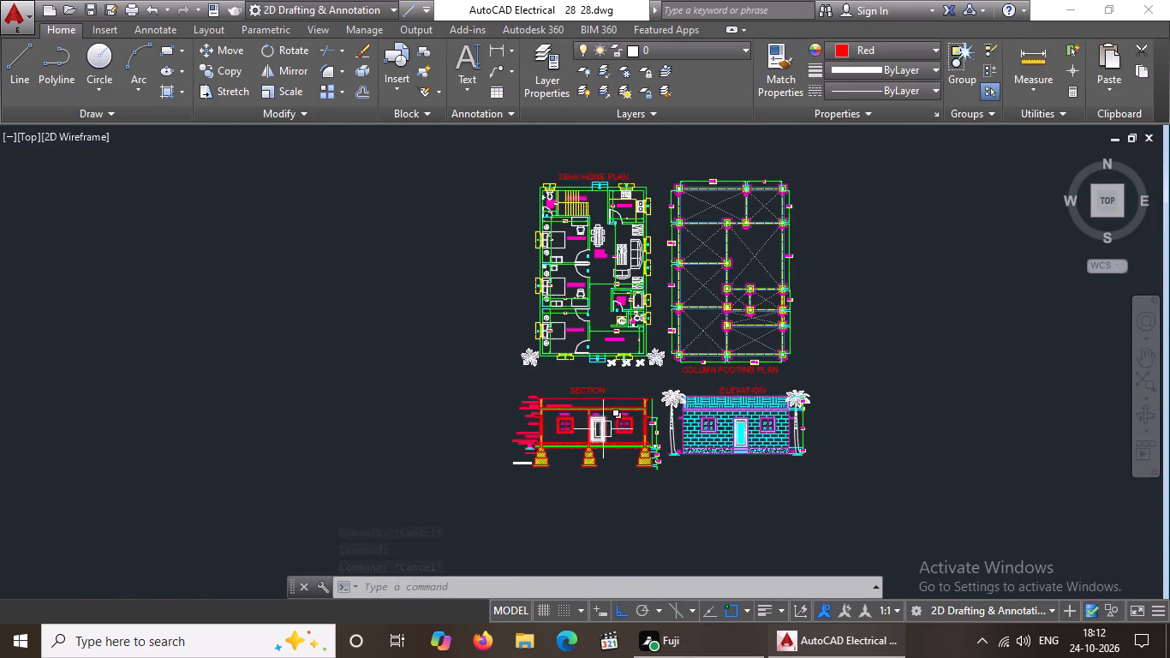
{"action": "scroll", "coordinate": [603, 429], "scroll_direction": "up", "scroll_amount": 4}
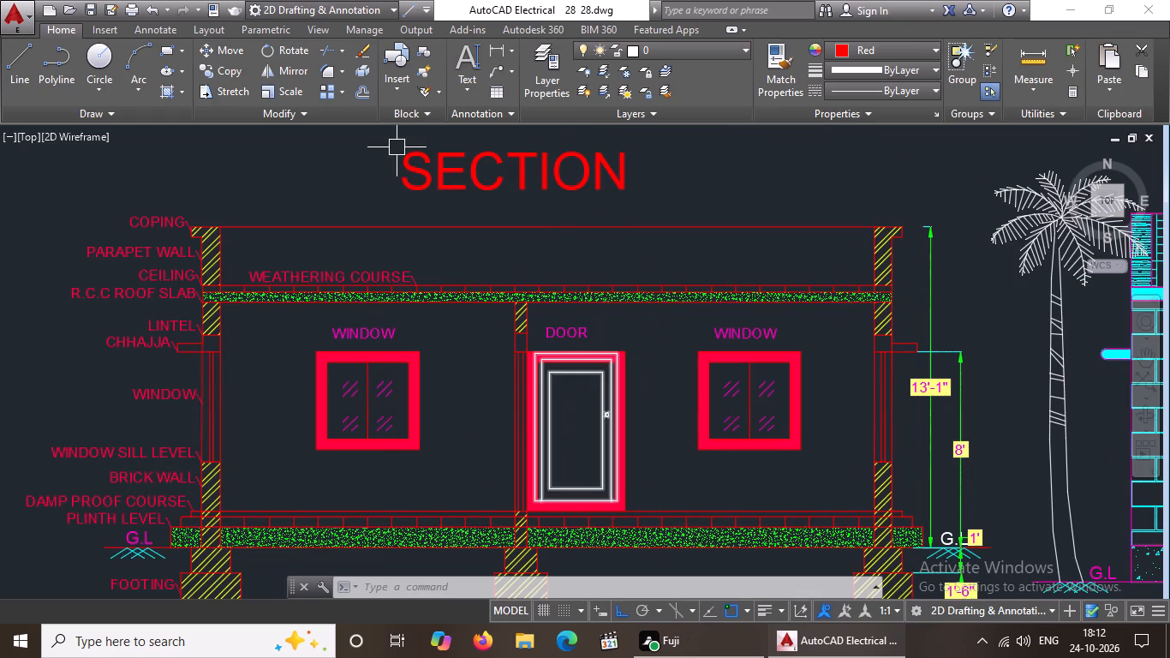
{"action": "key", "text": "Escape"}
{"action": "left_click", "coordinate": [177, 87]}
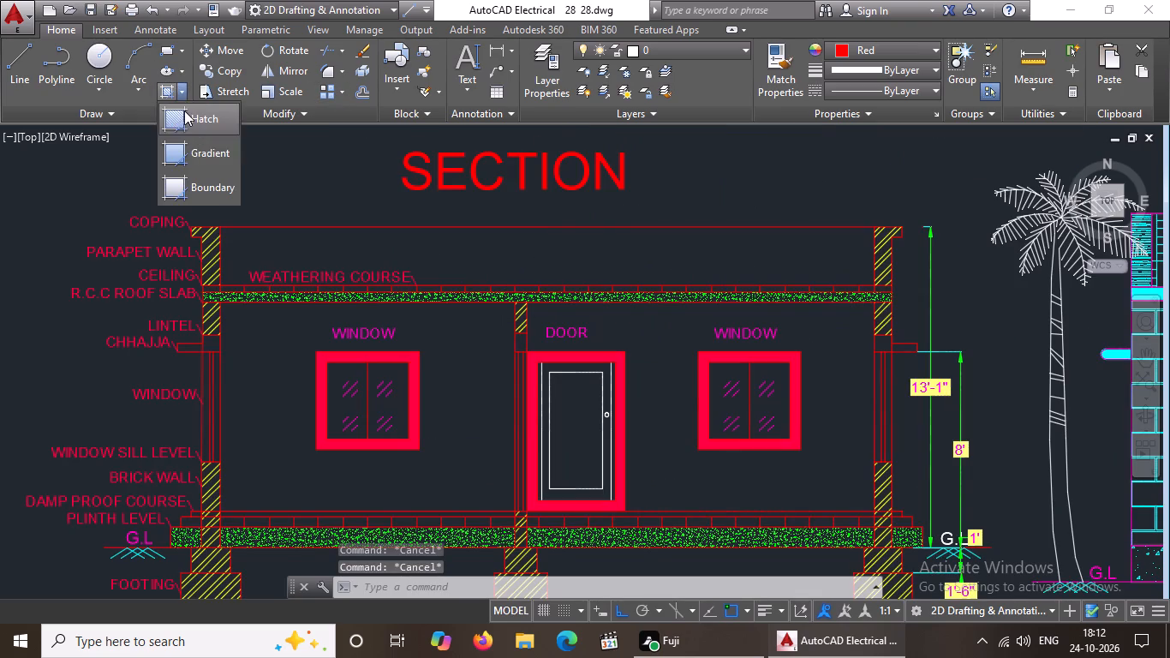
{"action": "left_click", "coordinate": [191, 121]}
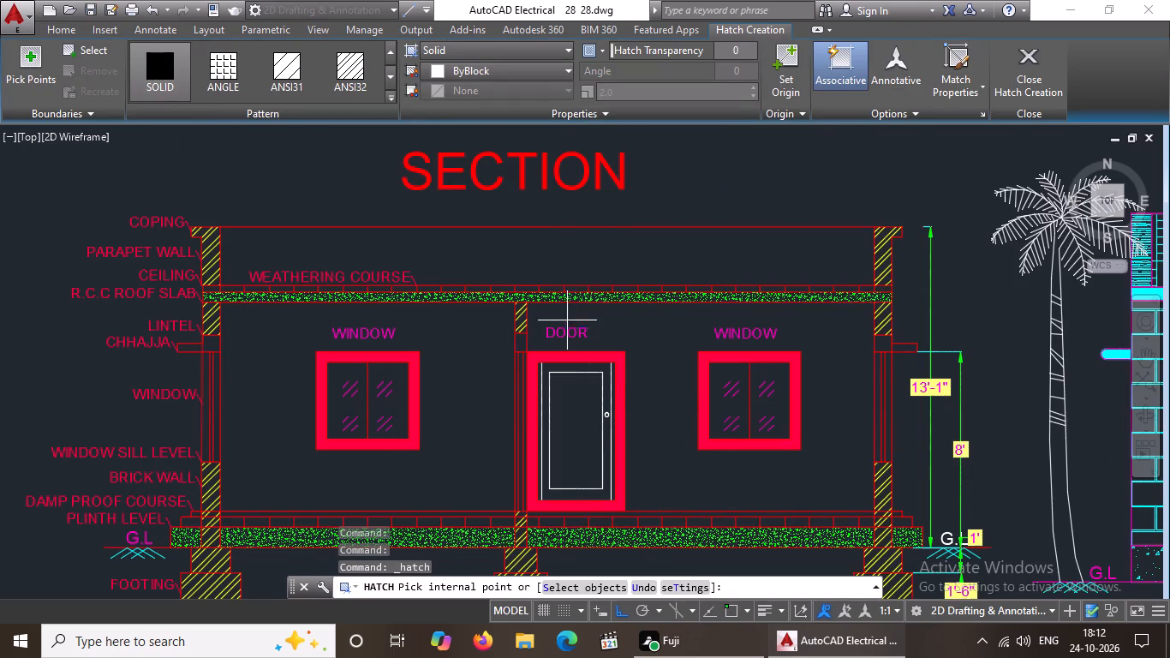
{"action": "left_click", "coordinate": [569, 416]}
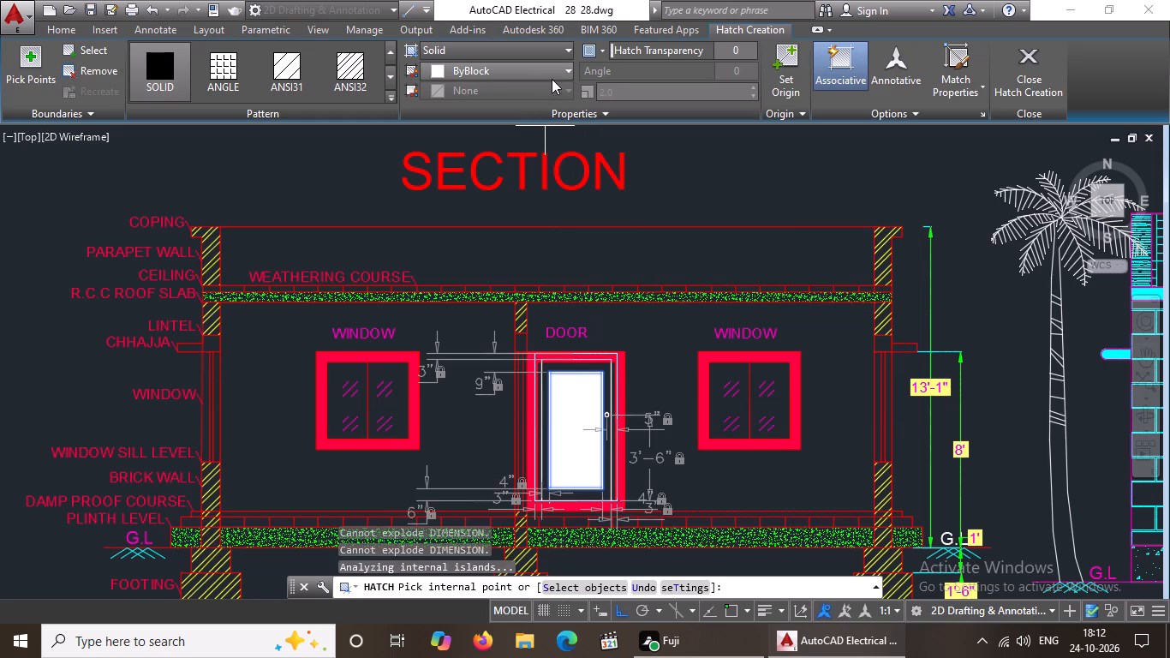
{"action": "left_click", "coordinate": [563, 66]}
{"action": "left_click", "coordinate": [451, 301]}
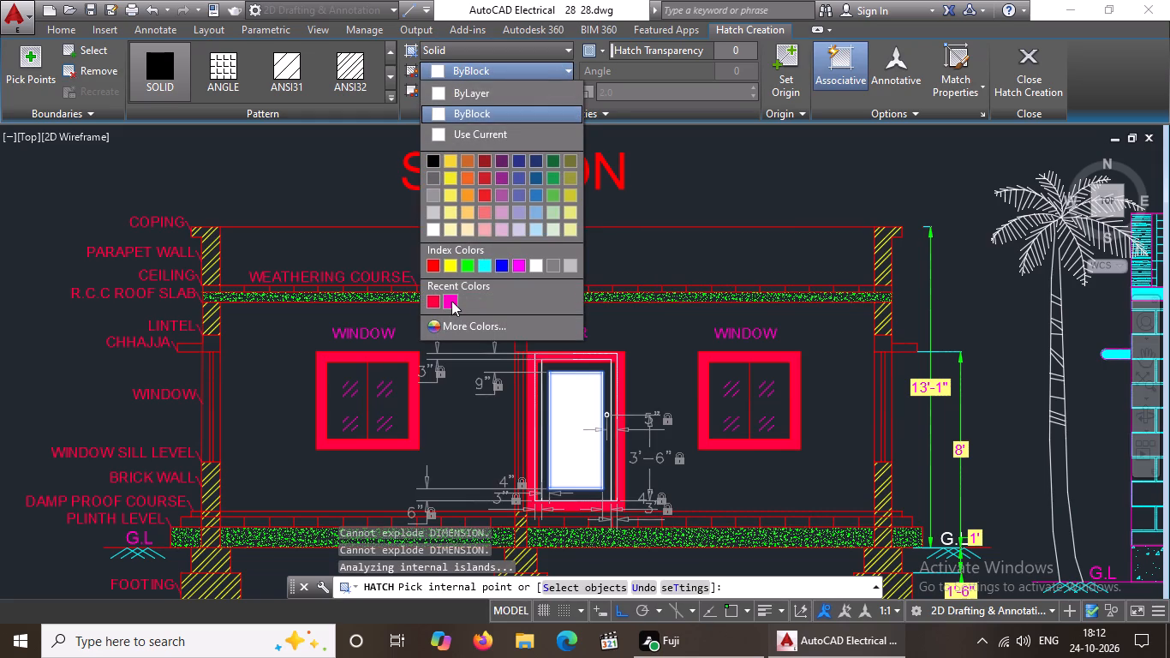
{"action": "left_click", "coordinate": [1023, 82]}
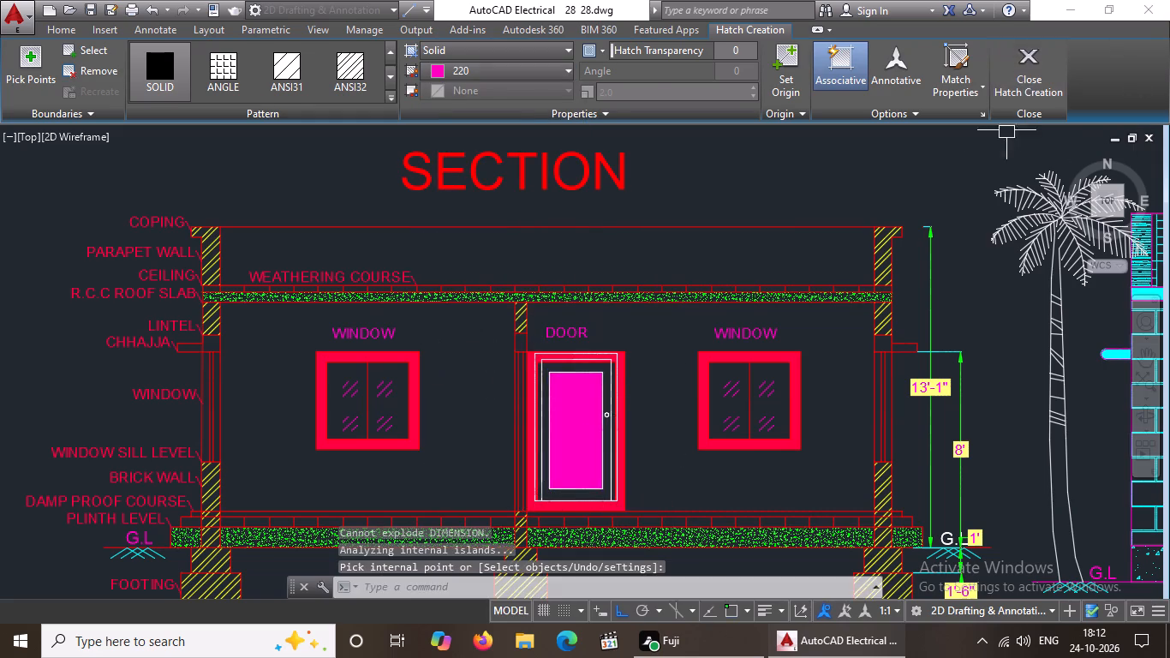
Copy the CF1 label of the footing plan's bottom-left footing, with Ortho off, to just below the beam above the 12' dimension.
{"action": "scroll", "coordinate": [882, 207], "scroll_direction": "down", "scroll_amount": 6}
{"action": "middle_click_drag", "start_coordinate": [888, 217], "coordinate": [582, 387]}
{"action": "key", "text": "Escape"}
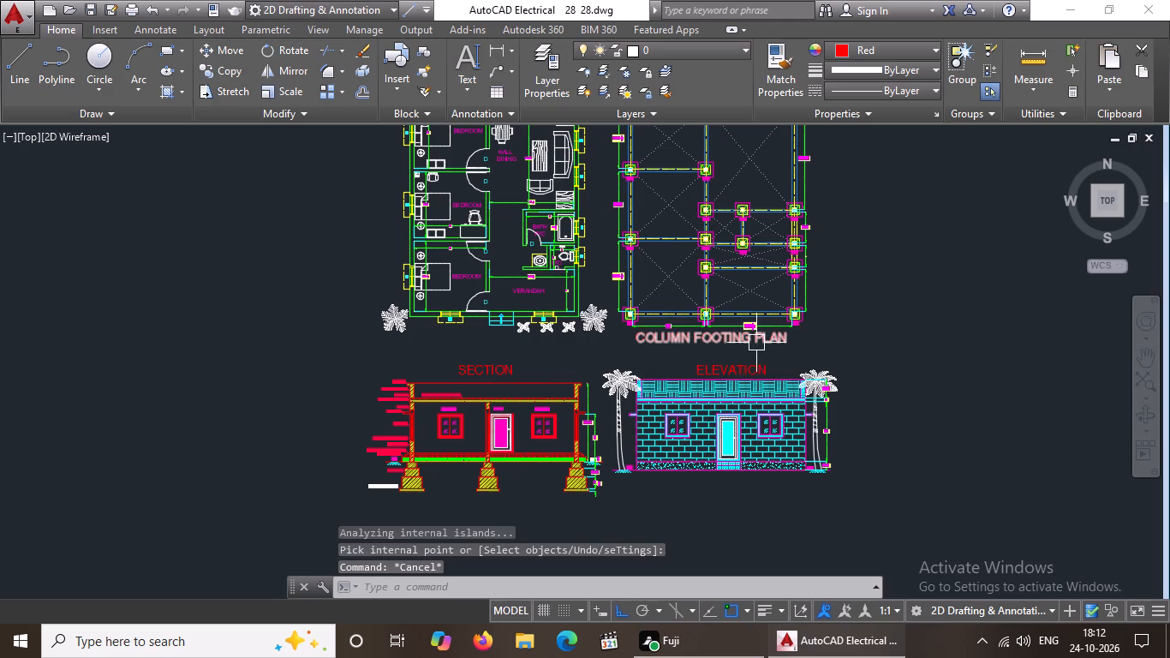
{"action": "scroll", "coordinate": [662, 326], "scroll_direction": "up", "scroll_amount": 1}
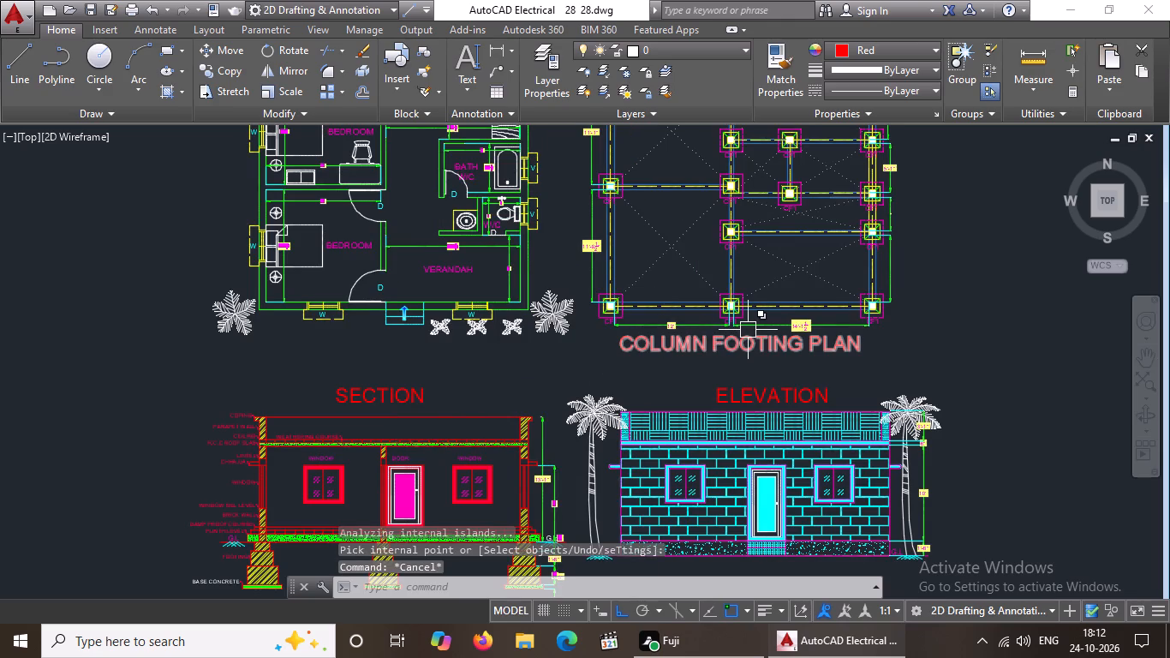
{"action": "middle_click_drag", "start_coordinate": [748, 330], "coordinate": [761, 392]}
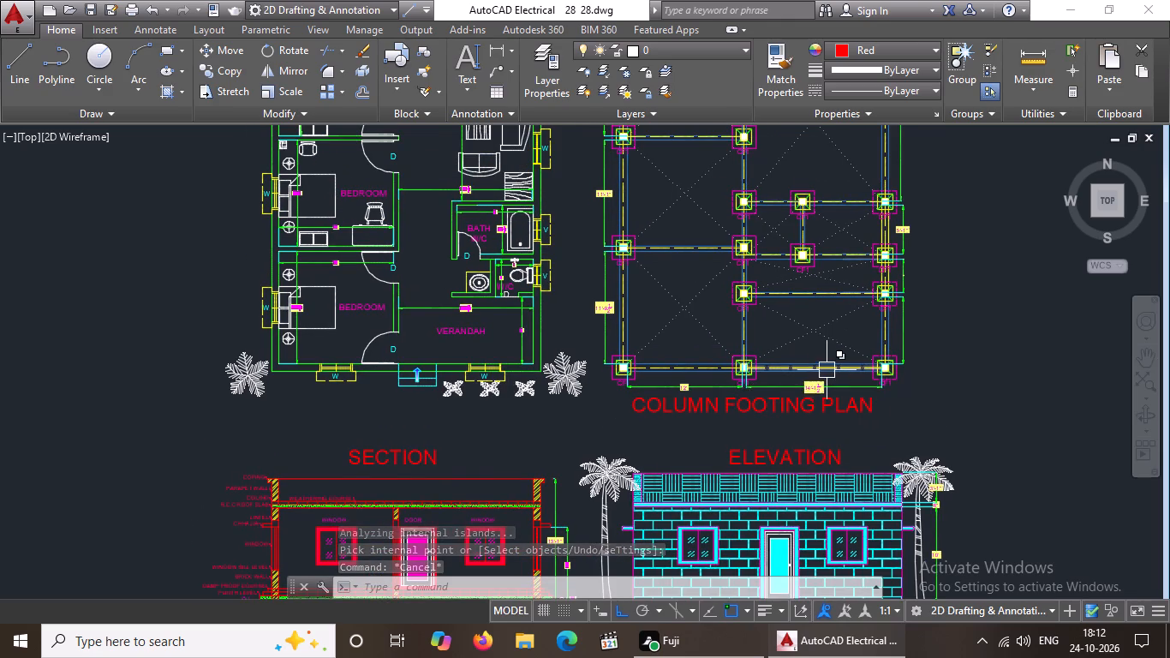
{"action": "scroll", "coordinate": [828, 370], "scroll_direction": "down", "scroll_amount": 1}
{"action": "scroll", "coordinate": [773, 348], "scroll_direction": "up", "scroll_amount": 2}
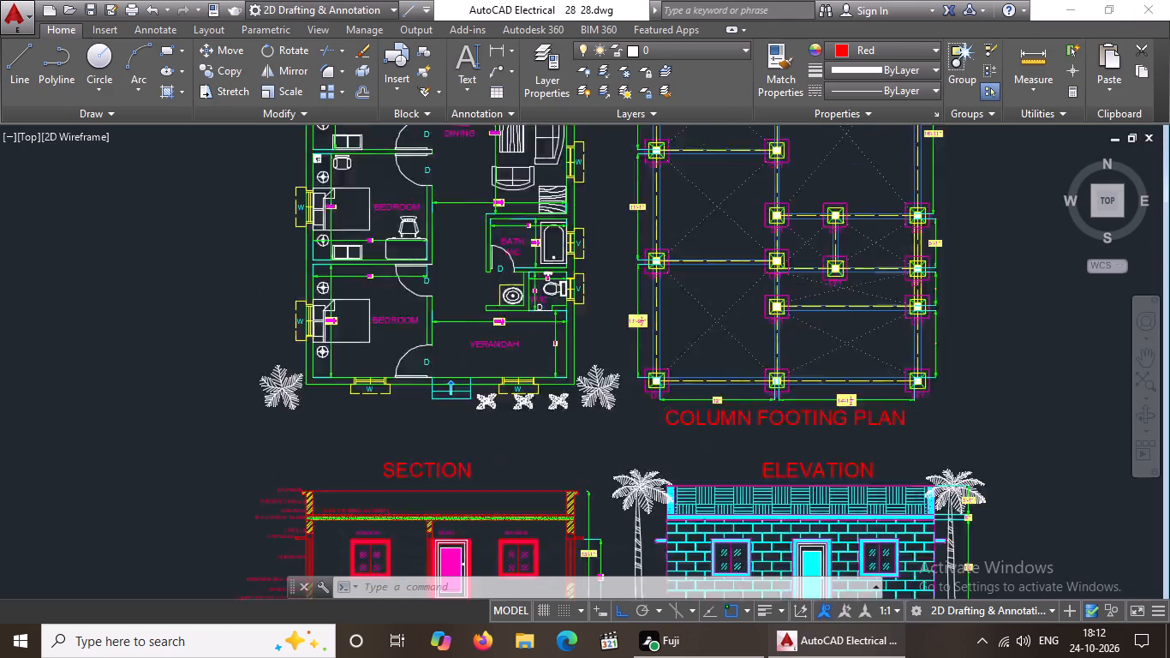
{"action": "scroll", "coordinate": [773, 348], "scroll_direction": "up", "scroll_amount": 1}
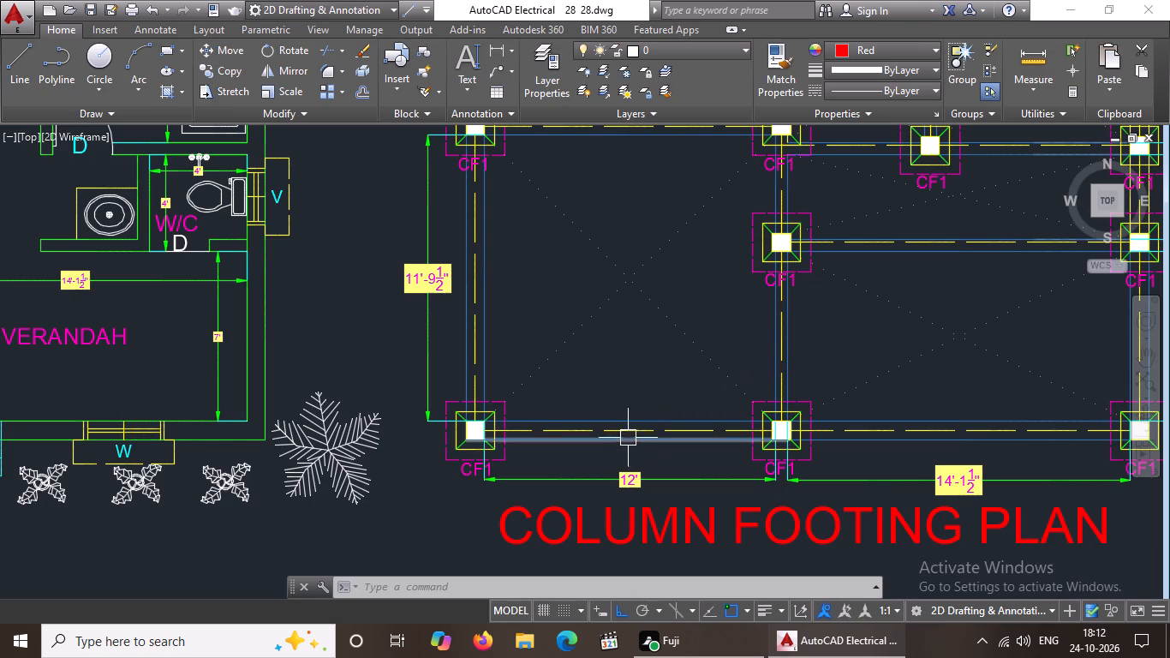
{"action": "scroll", "coordinate": [584, 395], "scroll_direction": "down", "scroll_amount": 1}
{"action": "scroll", "coordinate": [483, 458], "scroll_direction": "up", "scroll_amount": 3}
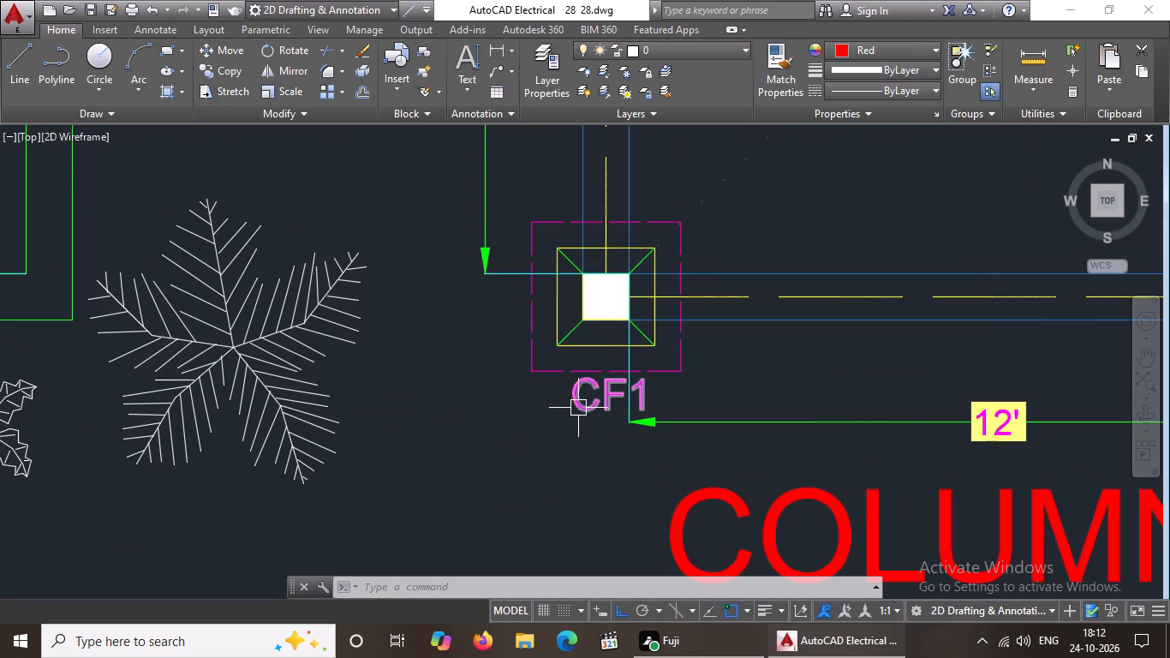
{"action": "left_click", "coordinate": [578, 406]}
{"action": "left_click", "coordinate": [232, 69]}
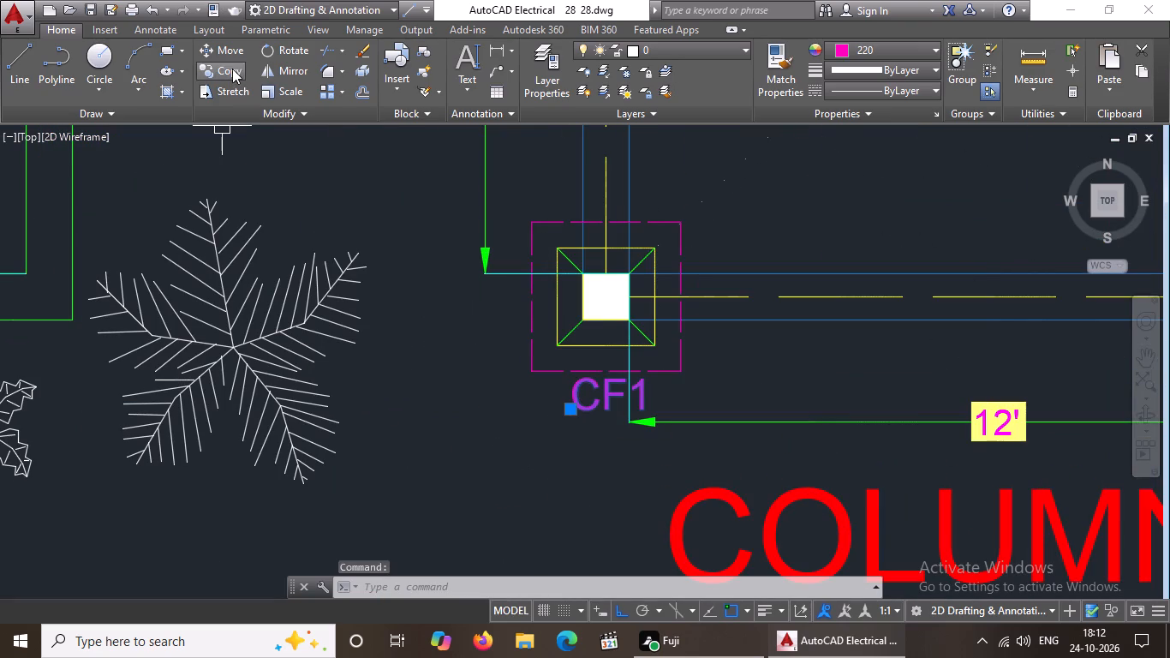
{"action": "left_click", "coordinate": [594, 398]}
{"action": "scroll", "coordinate": [613, 390], "scroll_direction": "down", "scroll_amount": 2}
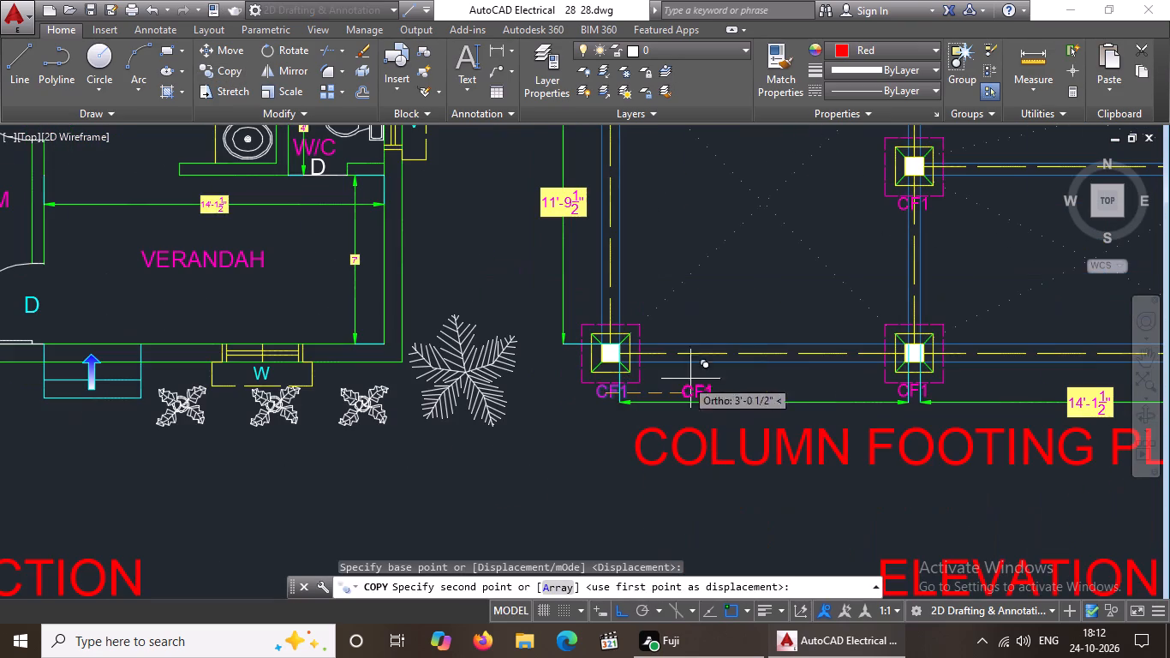
{"action": "left_click", "coordinate": [625, 609]}
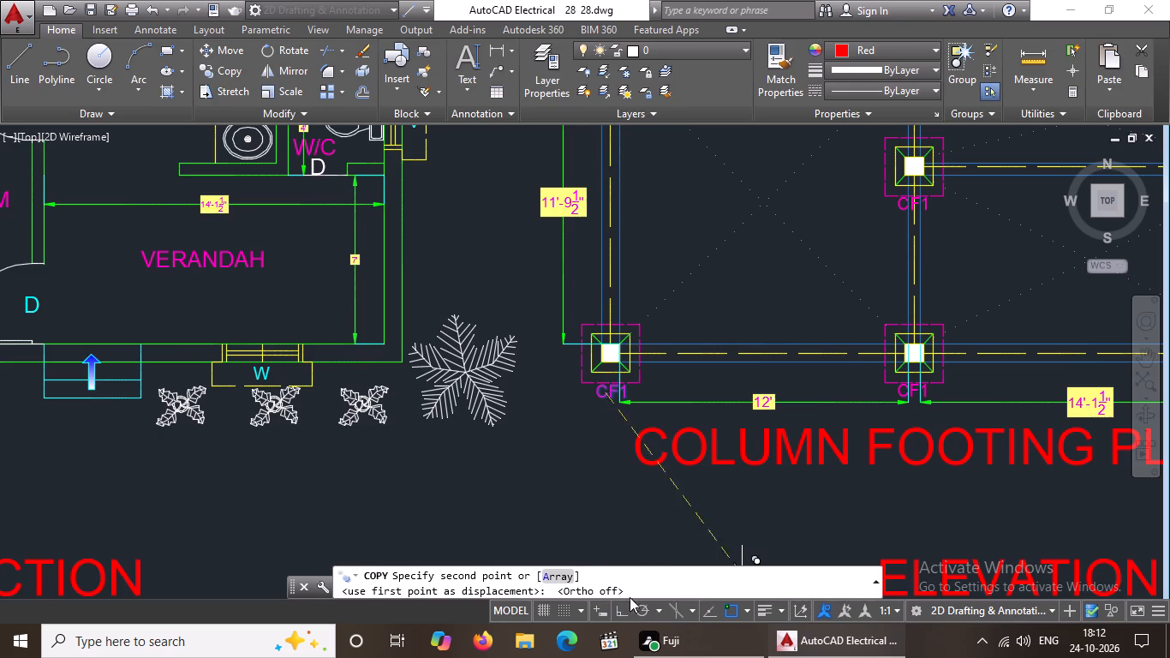
{"action": "scroll", "coordinate": [798, 409], "scroll_direction": "up", "scroll_amount": 2}
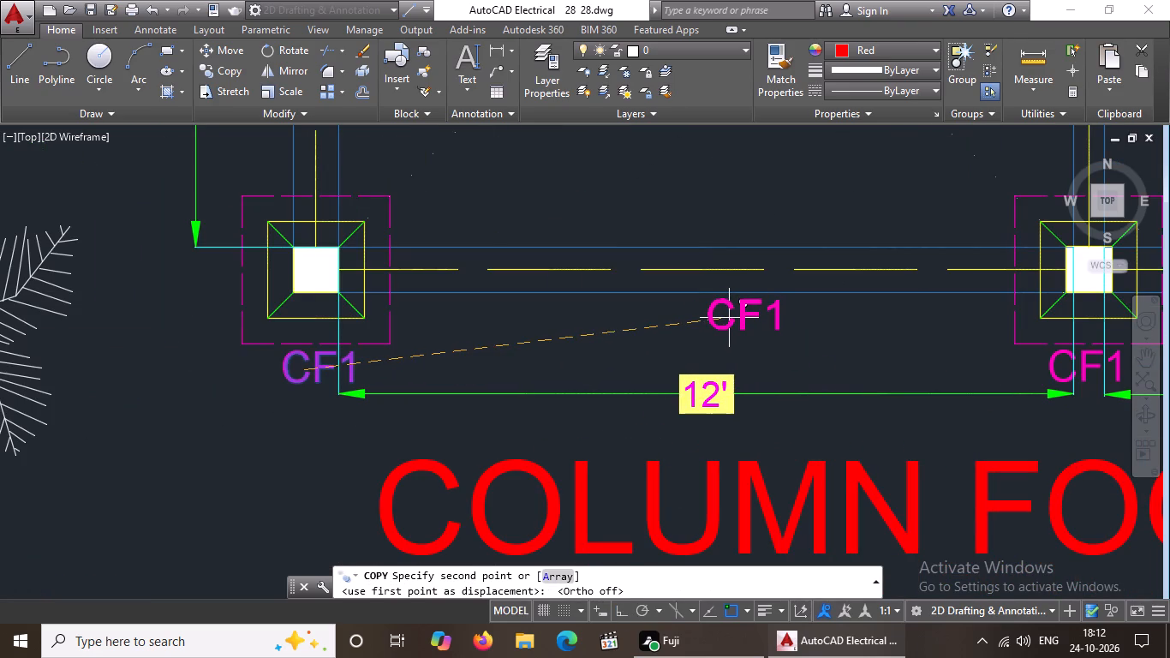
{"action": "left_click", "coordinate": [729, 318]}
{"action": "key", "text": "Escape"}
Change the text of the copied label above the 12' dimension to BF1.
{"action": "double_click", "coordinate": [757, 323]}
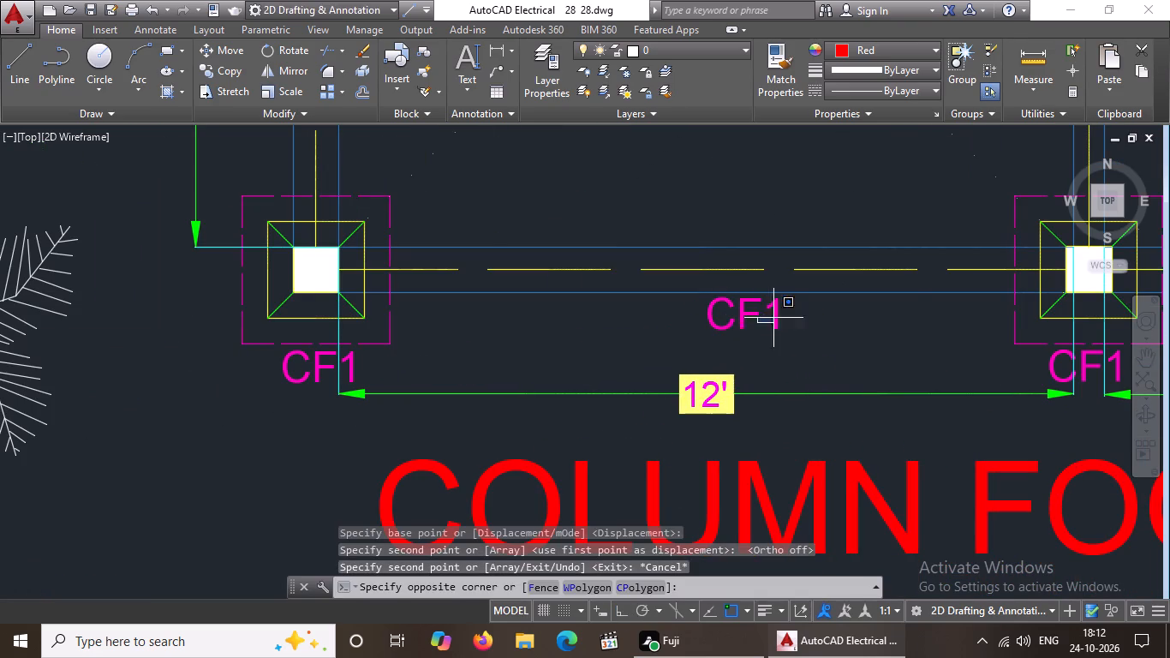
{"action": "double_click", "coordinate": [752, 314]}
{"action": "left_click", "coordinate": [781, 303]}
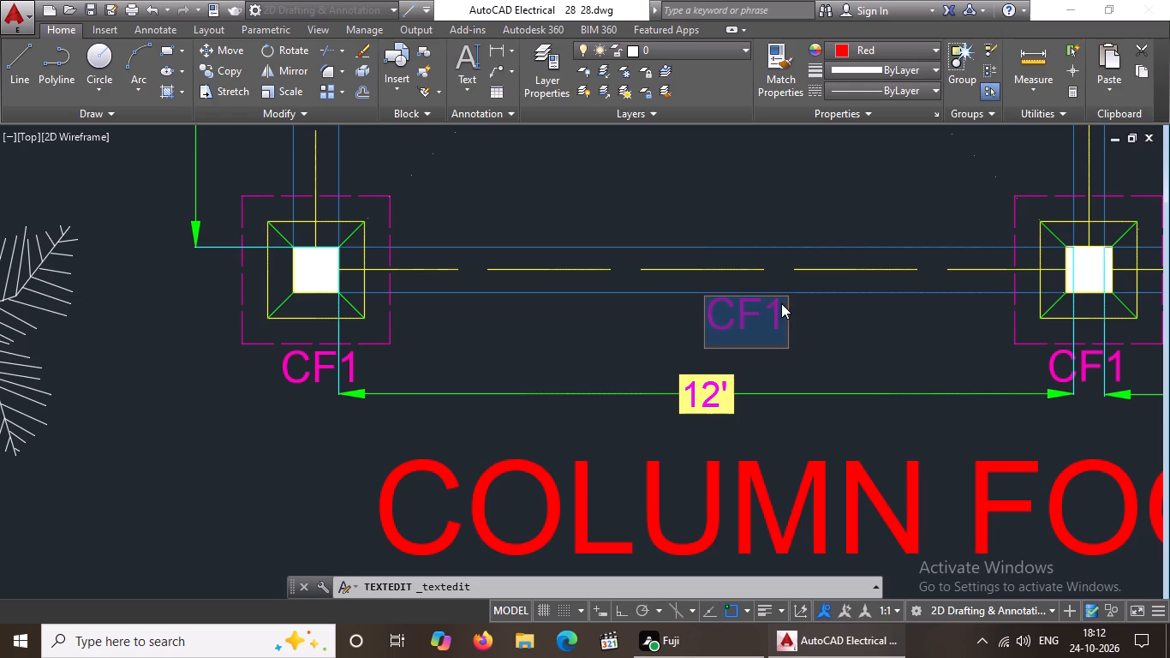
{"action": "key", "text": "BackSpace"}
{"action": "key", "text": "BackSpace"}
{"action": "key", "text": "BackSpace"}
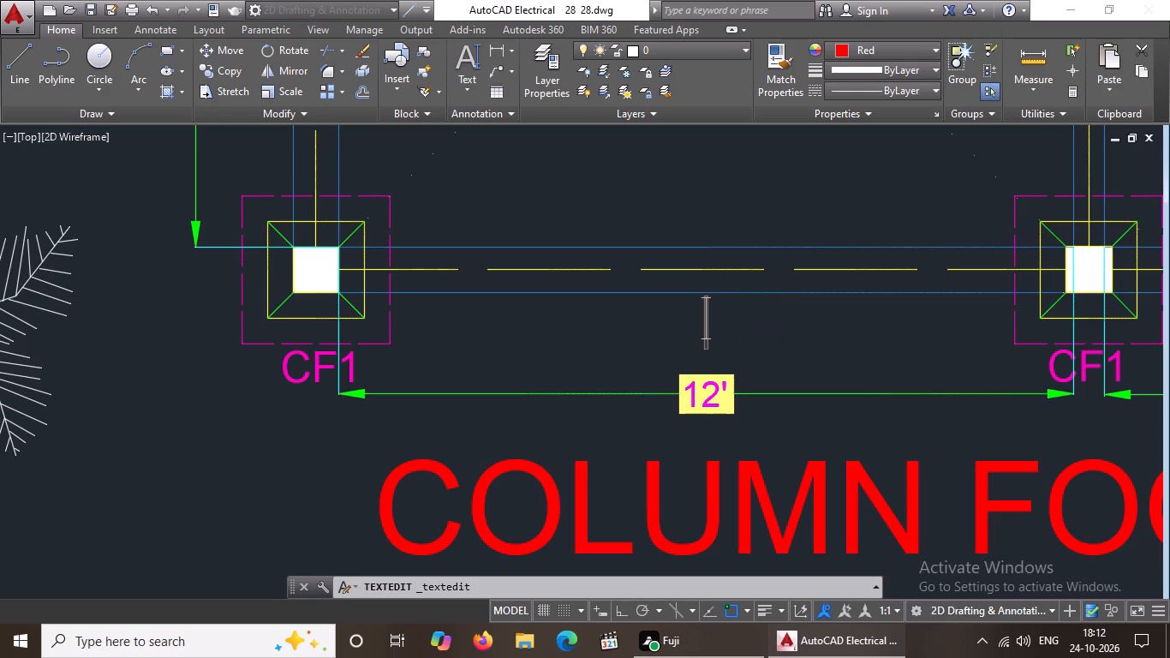
{"action": "type", "text": "BF1"}
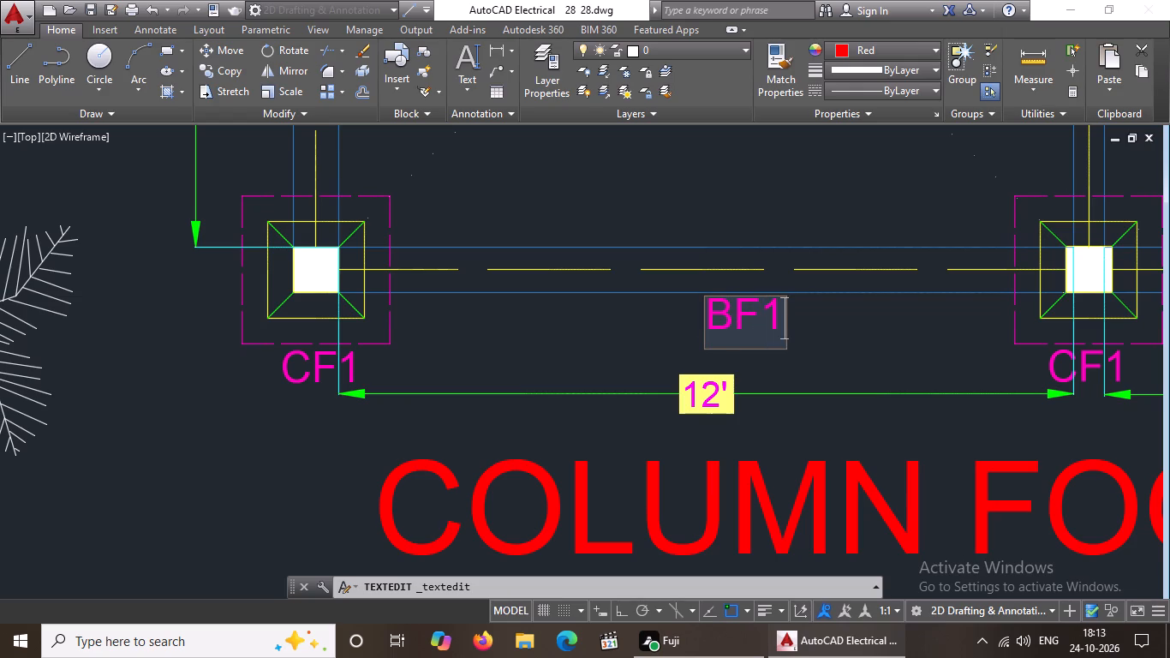
{"action": "left_click", "coordinate": [842, 355]}
Recolour the BF1 label above the 12' dimension with the recently used crimson red.
{"action": "left_click", "coordinate": [737, 328]}
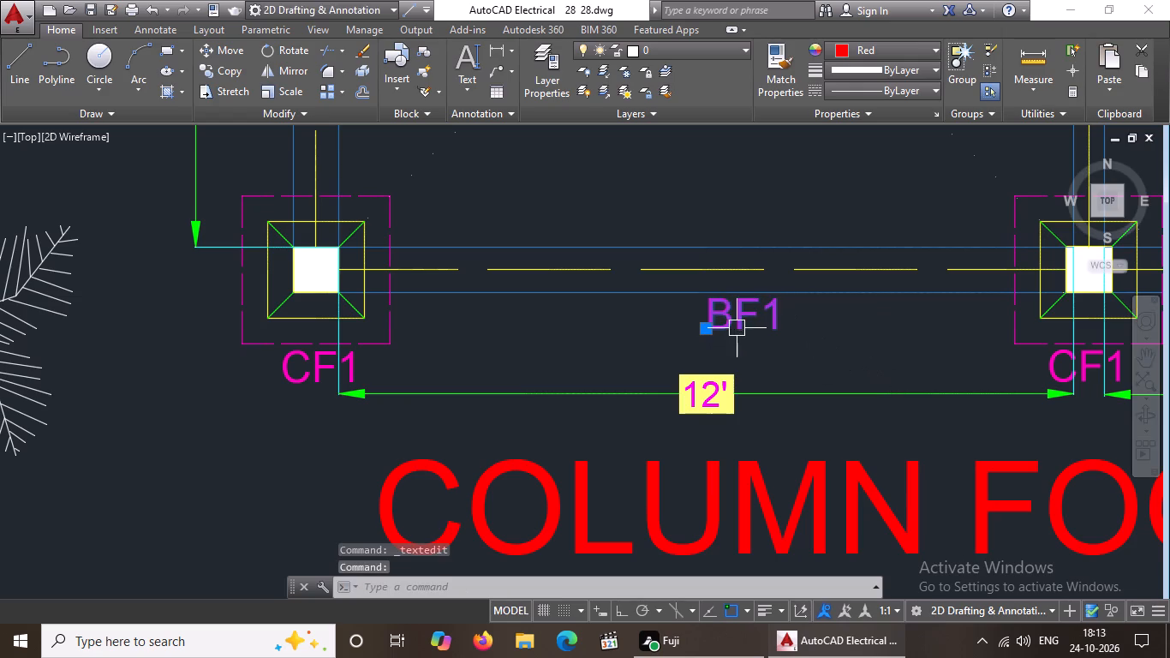
{"action": "left_click", "coordinate": [878, 45]}
{"action": "left_click", "coordinate": [837, 258]}
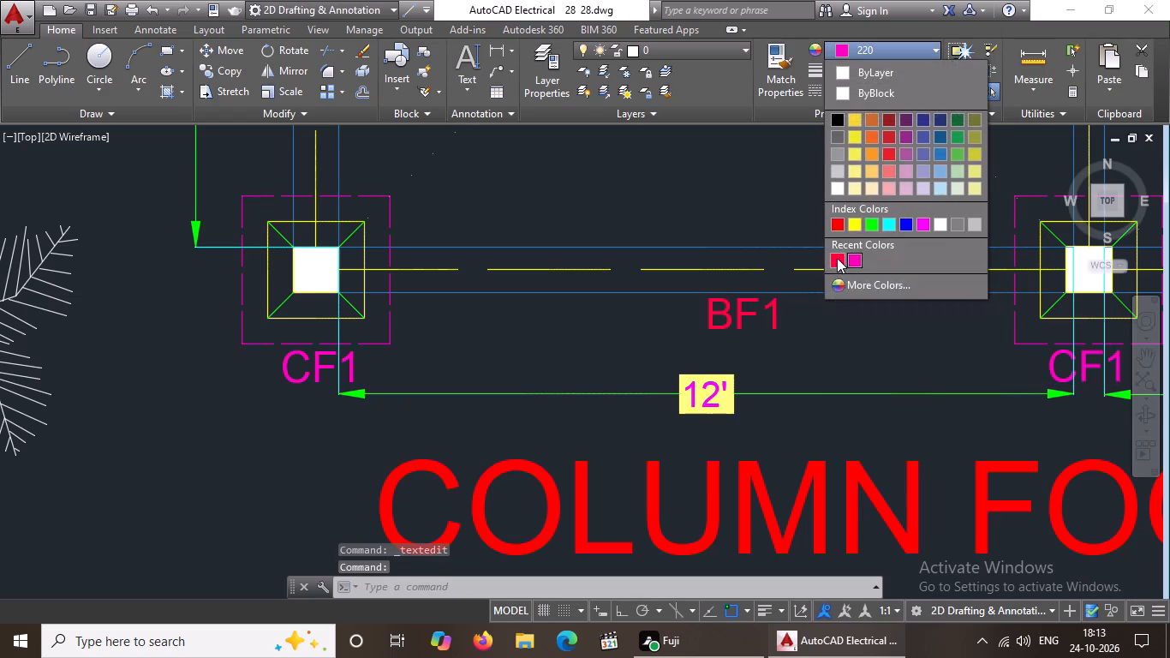
{"action": "key", "text": "Escape"}
Copy the BF1 label above the 12' dimension to just below the bottom beam above the 14'-1 1/2" dimension.
{"action": "scroll", "coordinate": [804, 346], "scroll_direction": "down", "scroll_amount": 4}
{"action": "middle_click_drag", "start_coordinate": [804, 344], "coordinate": [671, 350]}
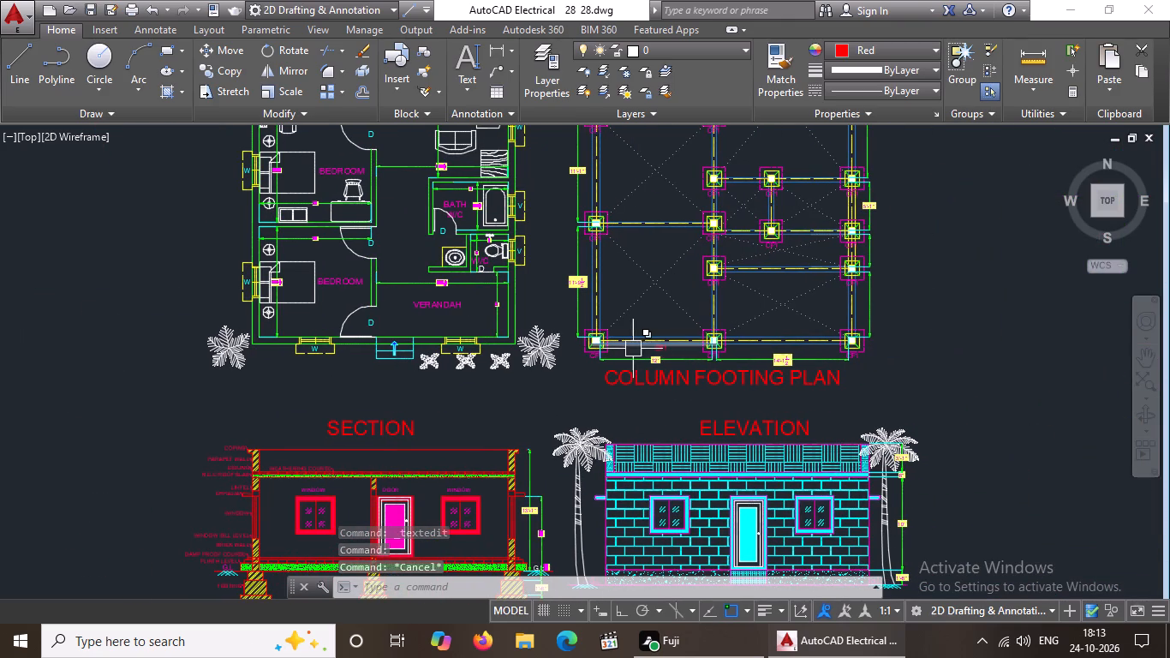
{"action": "scroll", "coordinate": [654, 366], "scroll_direction": "up", "scroll_amount": 4}
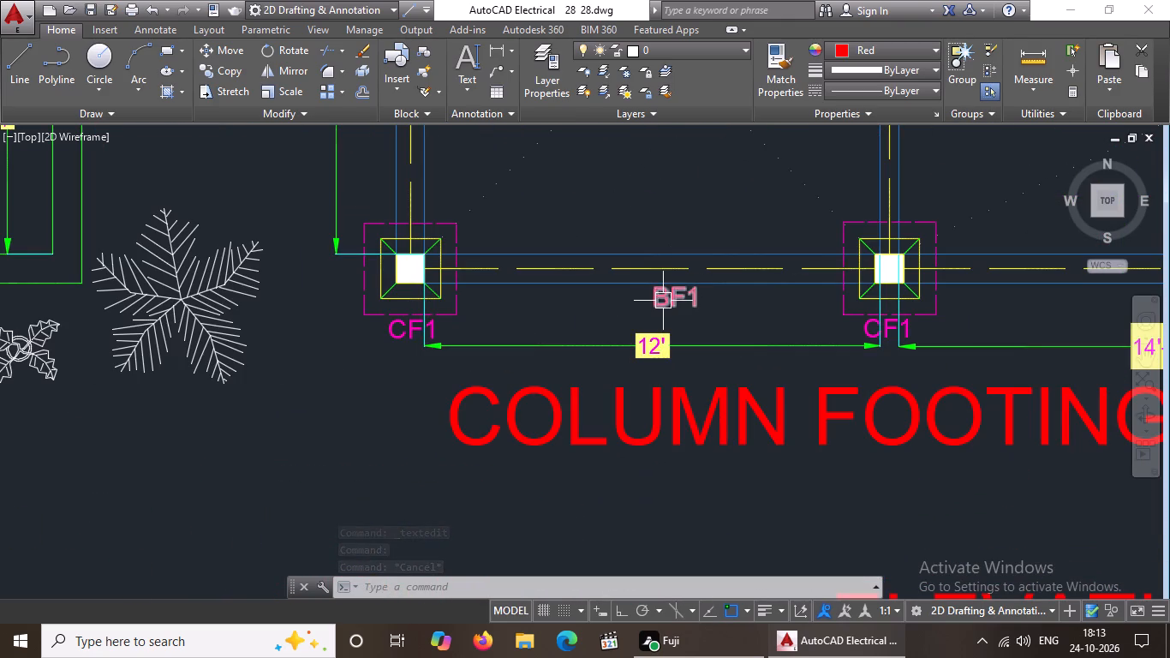
{"action": "left_click", "coordinate": [663, 301]}
{"action": "left_click", "coordinate": [218, 70]}
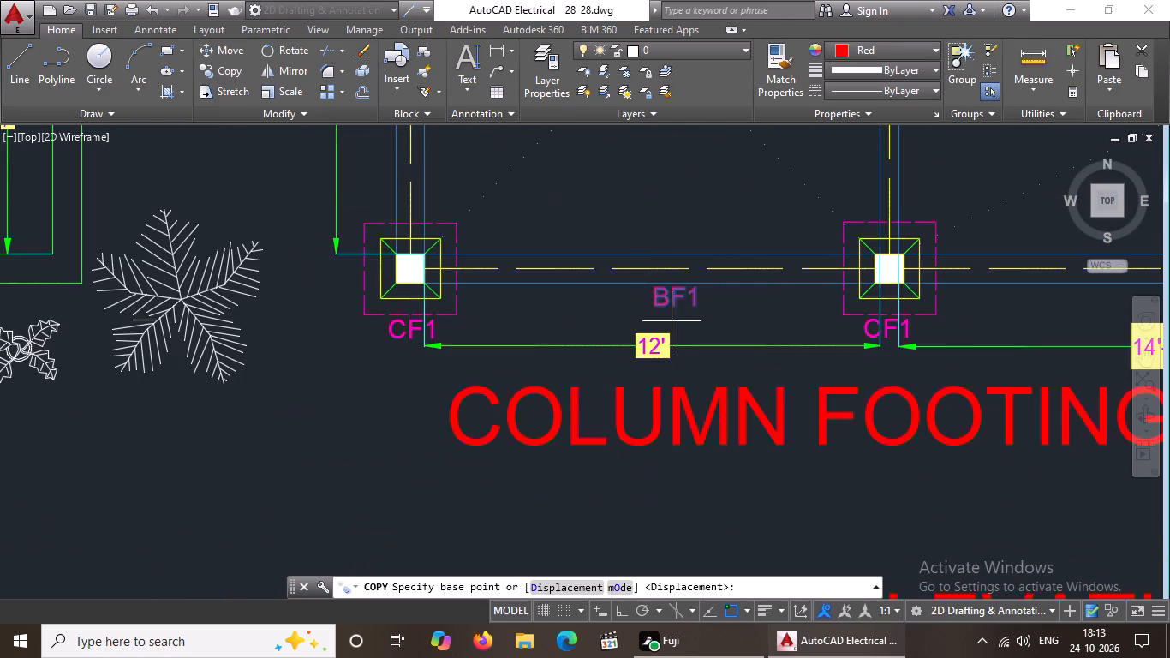
{"action": "left_click", "coordinate": [672, 302]}
{"action": "scroll", "coordinate": [779, 312], "scroll_direction": "down", "scroll_amount": 3}
{"action": "scroll", "coordinate": [933, 310], "scroll_direction": "up", "scroll_amount": 3}
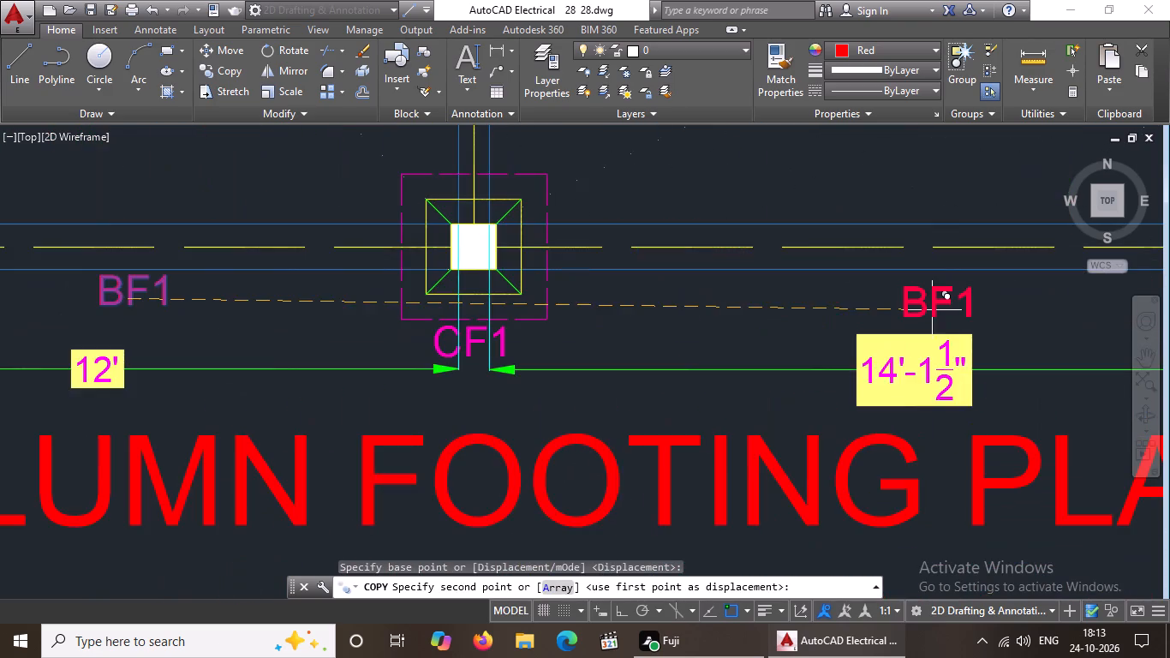
{"action": "scroll", "coordinate": [942, 298], "scroll_direction": "down", "scroll_amount": 4}
{"action": "scroll", "coordinate": [981, 313], "scroll_direction": "up", "scroll_amount": 2}
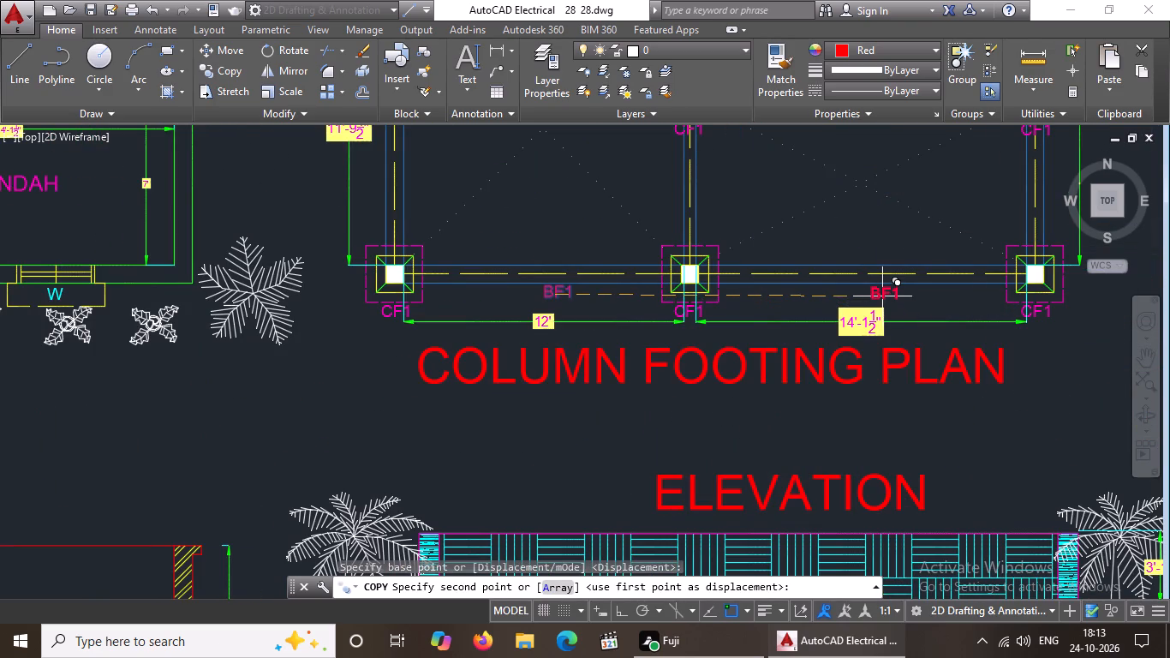
{"action": "left_click", "coordinate": [882, 296]}
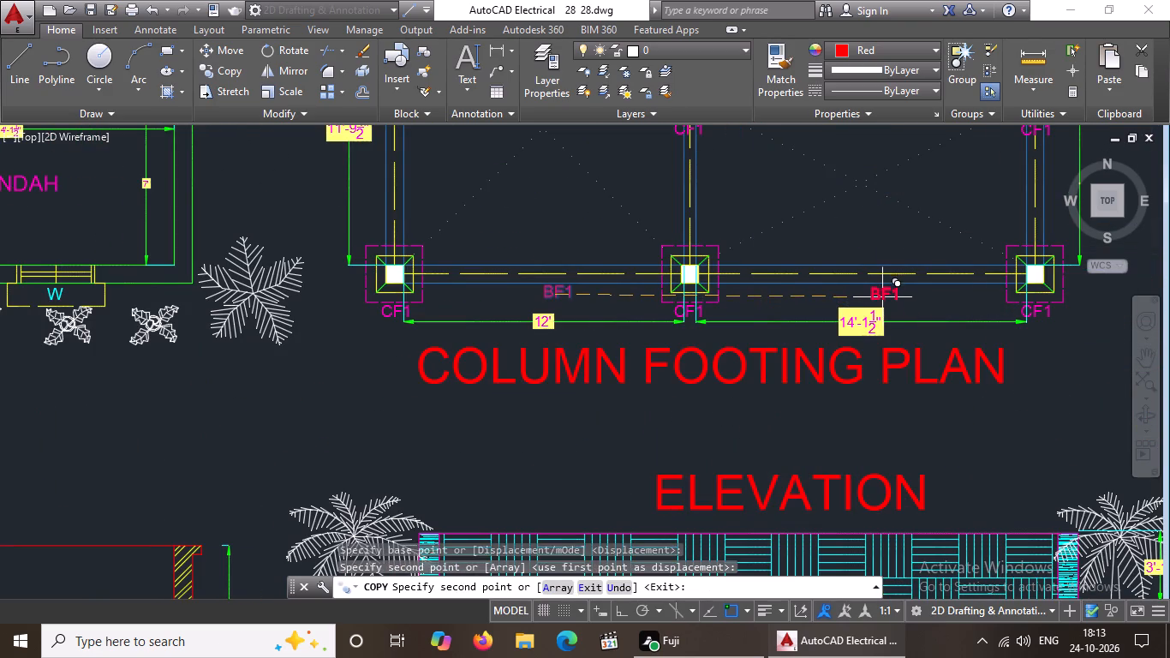
Place BF1 copies just right of the left beam at the 11'-9 1/2" dimension and of the middle beam above the bottom-middle footing.
{"action": "scroll", "coordinate": [882, 297], "scroll_direction": "down", "scroll_amount": 3}
{"action": "scroll", "coordinate": [702, 230], "scroll_direction": "up", "scroll_amount": 2}
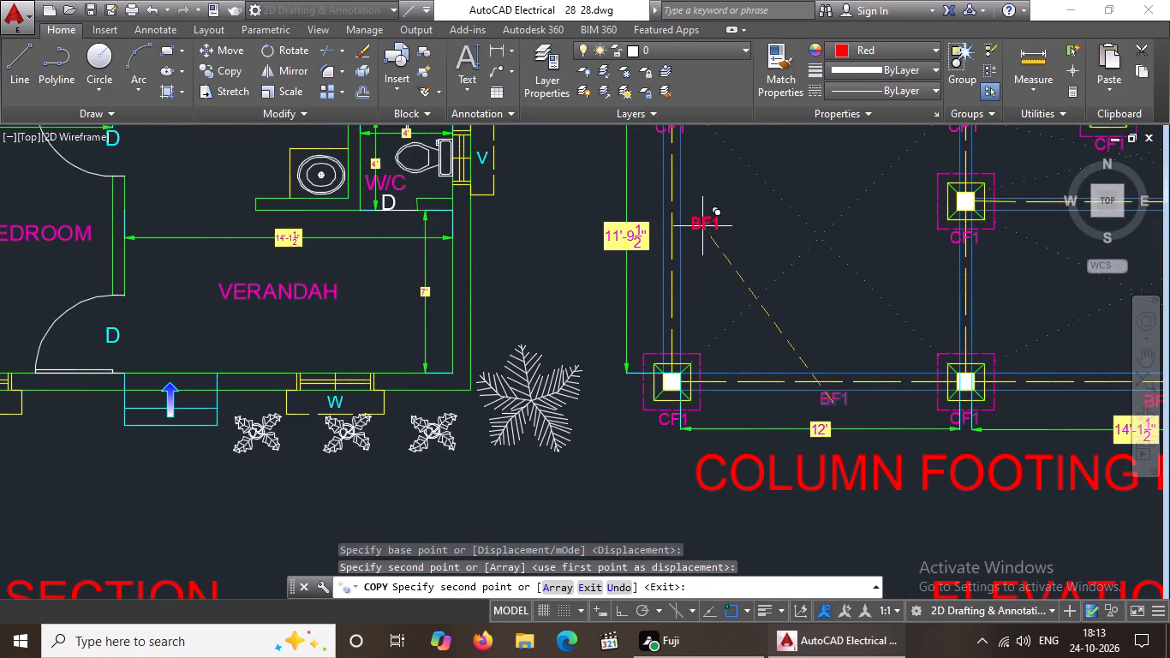
{"action": "left_click", "coordinate": [695, 214]}
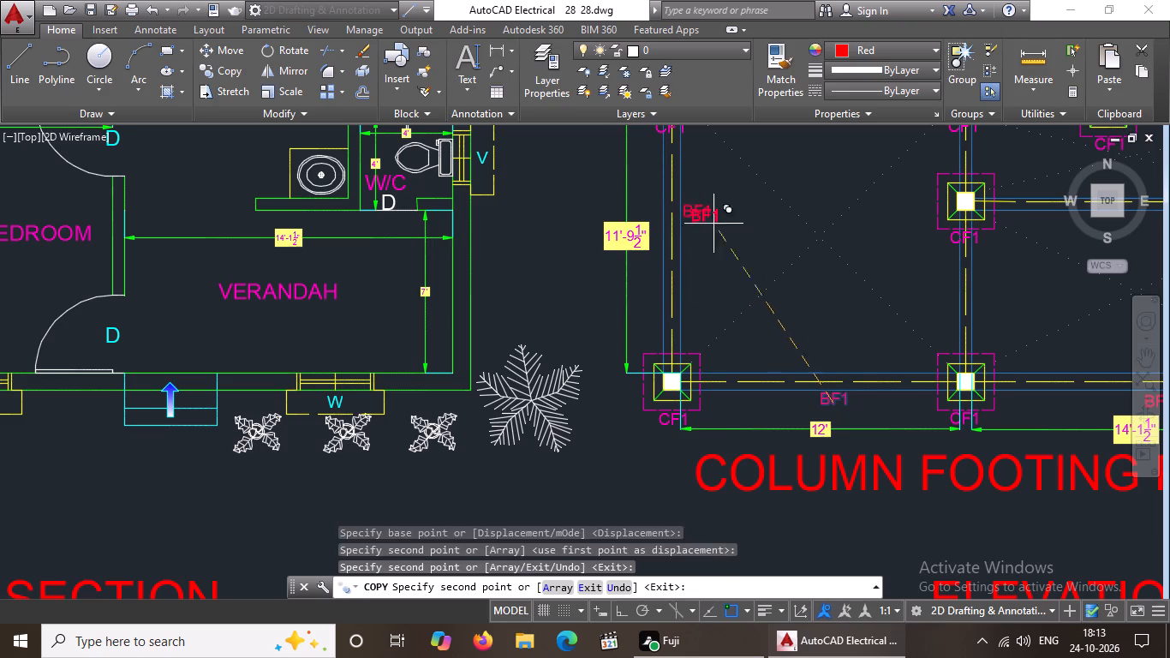
{"action": "scroll", "coordinate": [784, 250], "scroll_direction": "down", "scroll_amount": 3}
{"action": "scroll", "coordinate": [887, 268], "scroll_direction": "up", "scroll_amount": 2}
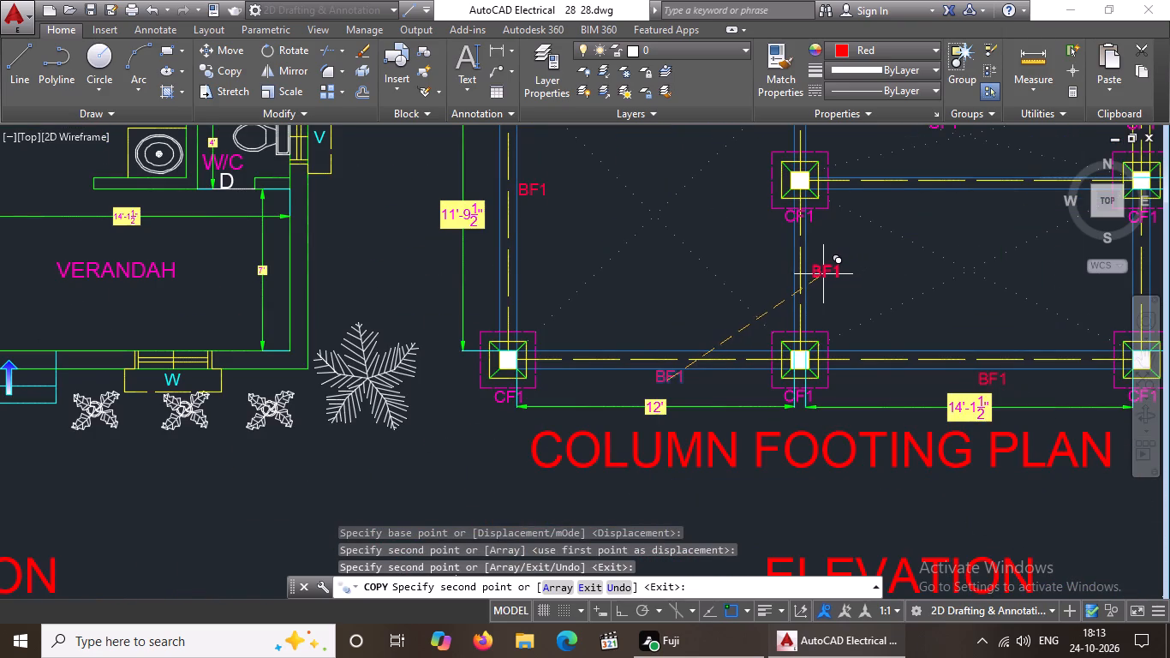
{"action": "left_click", "coordinate": [821, 274]}
Place BF1 copies below the horizontal beam atop the bottom-right bay and the one atop the 11'-9 1/2" left bay.
{"action": "scroll", "coordinate": [845, 266], "scroll_direction": "down", "scroll_amount": 3}
{"action": "scroll", "coordinate": [890, 252], "scroll_direction": "up", "scroll_amount": 3}
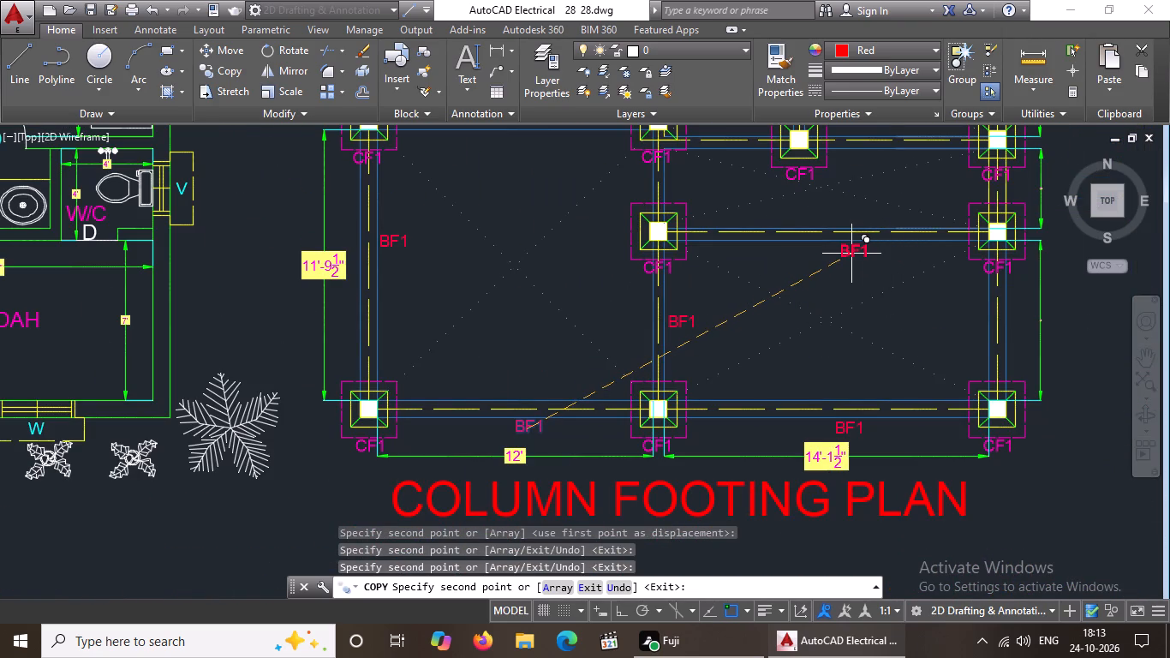
{"action": "left_click", "coordinate": [852, 254]}
{"action": "scroll", "coordinate": [851, 266], "scroll_direction": "down", "scroll_amount": 2}
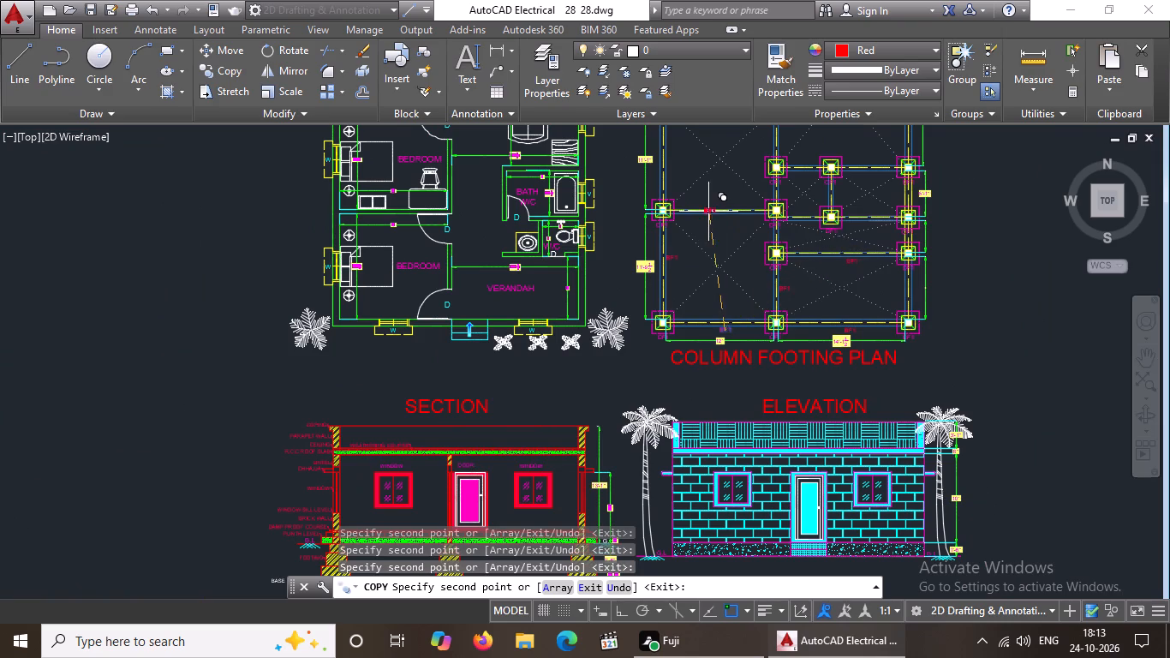
{"action": "scroll", "coordinate": [700, 218], "scroll_direction": "up", "scroll_amount": 3}
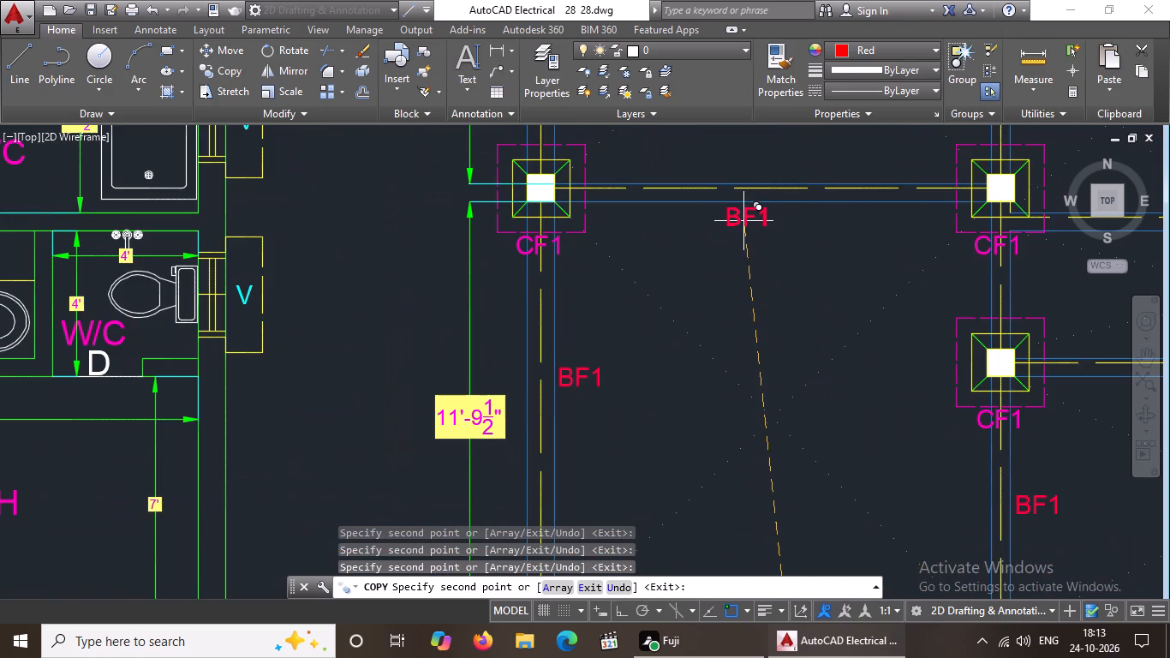
{"action": "left_click", "coordinate": [745, 221]}
Place BF1 copies below the two beam segments on either side of the inner footing, at the lower end of the 5'-1" dimension.
{"action": "scroll", "coordinate": [747, 224], "scroll_direction": "down", "scroll_amount": 3}
{"action": "scroll", "coordinate": [863, 248], "scroll_direction": "up", "scroll_amount": 3}
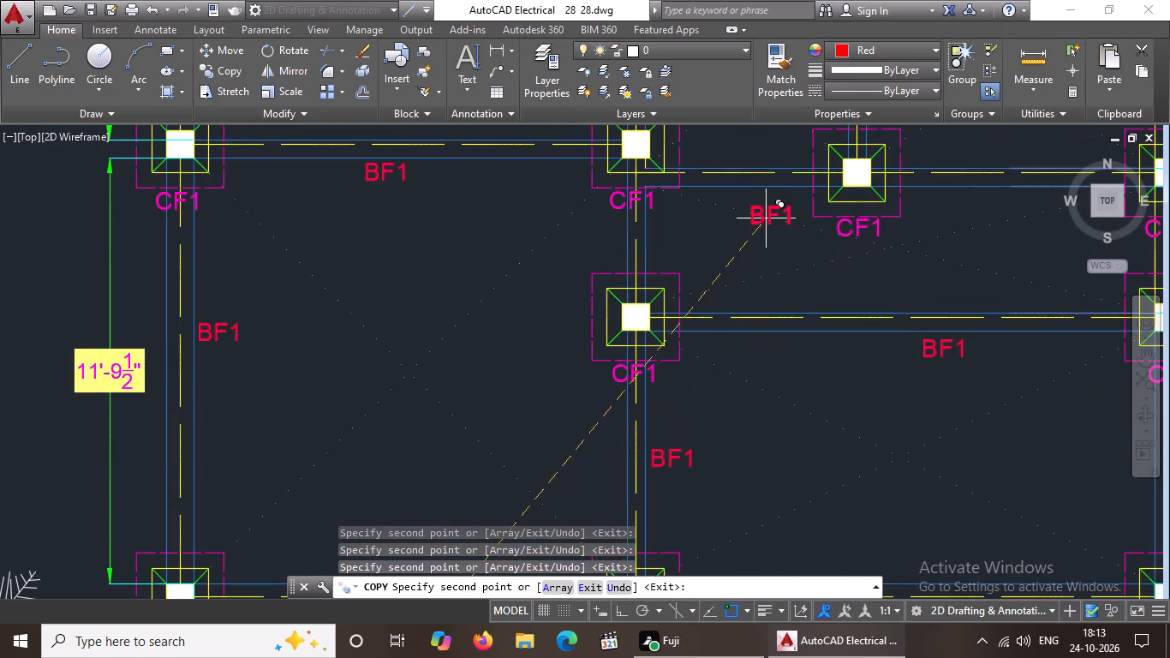
{"action": "left_click", "coordinate": [750, 205]}
{"action": "scroll", "coordinate": [766, 218], "scroll_direction": "down", "scroll_amount": 4}
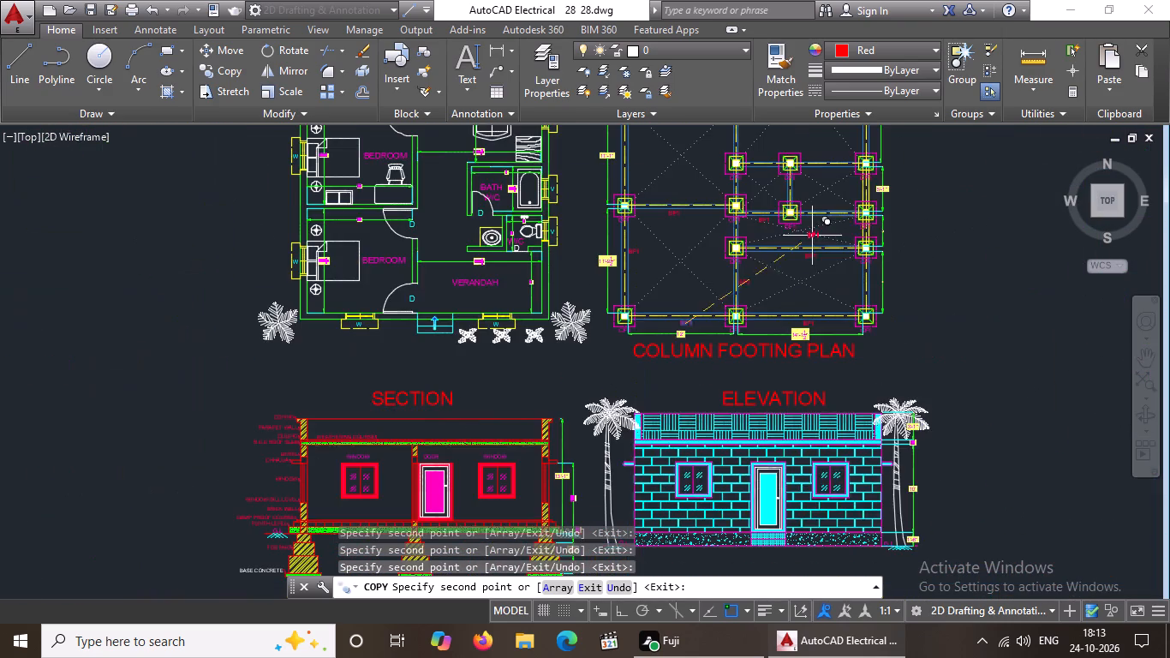
{"action": "scroll", "coordinate": [840, 224], "scroll_direction": "up", "scroll_amount": 3}
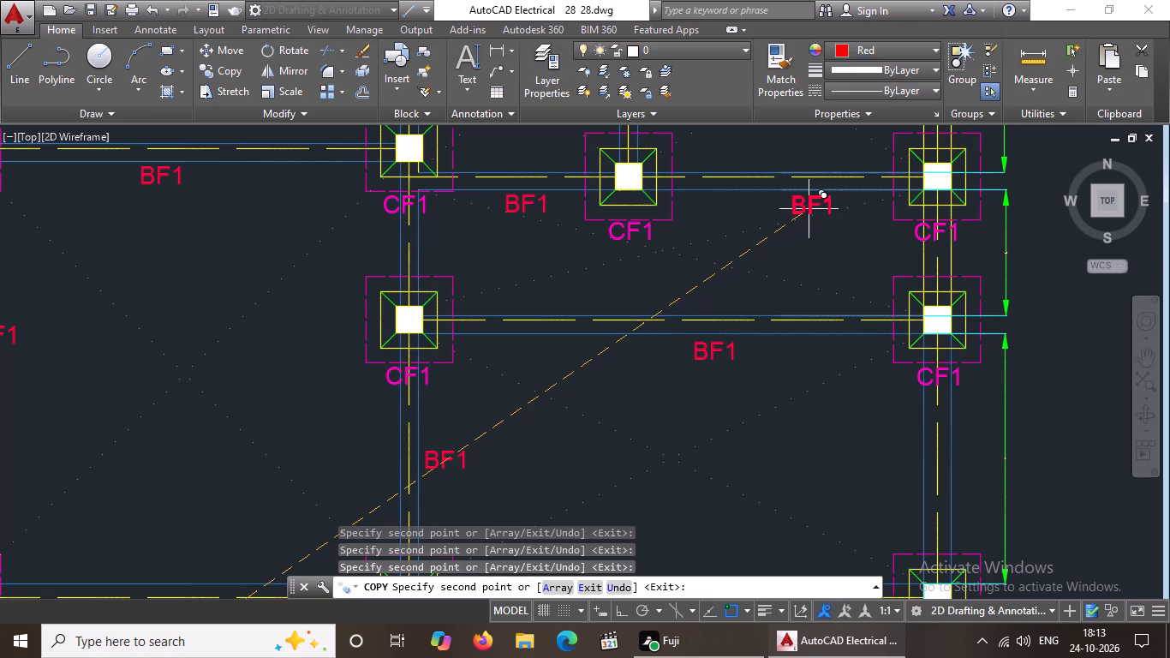
{"action": "left_click", "coordinate": [807, 209]}
Place BF1 copies below the two beam segments along the top of the bays beside the 5'-1" dimension.
{"action": "scroll", "coordinate": [814, 218], "scroll_direction": "down", "scroll_amount": 4}
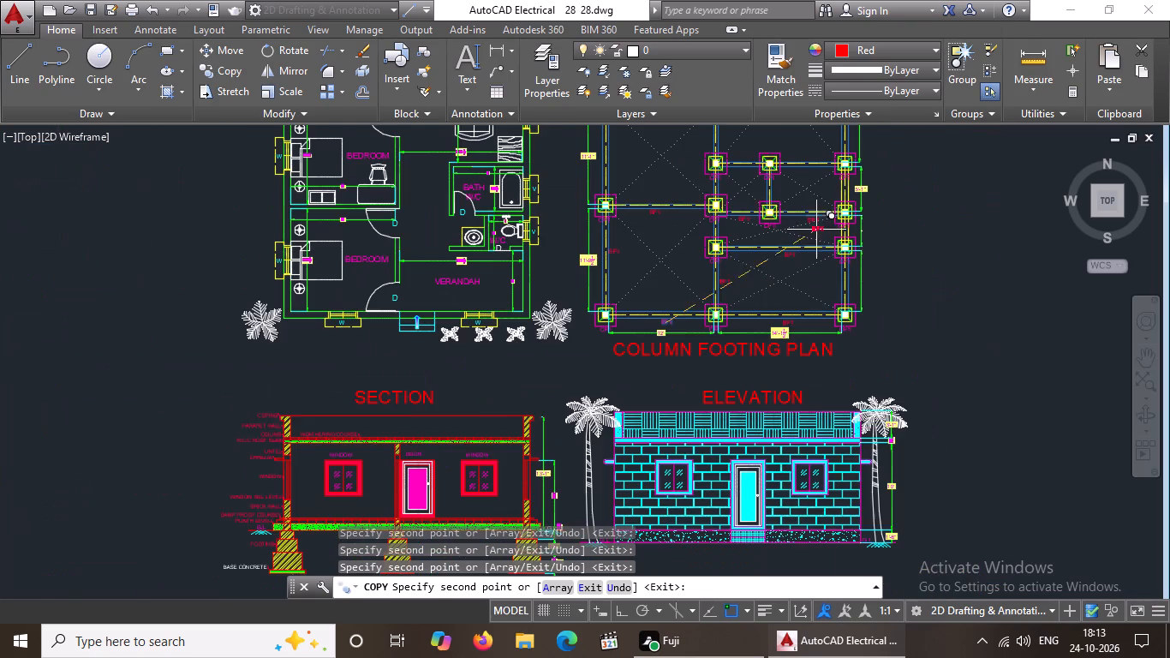
{"action": "middle_click_drag", "start_coordinate": [735, 213], "coordinate": [718, 357]}
{"action": "scroll", "coordinate": [715, 321], "scroll_direction": "up", "scroll_amount": 3}
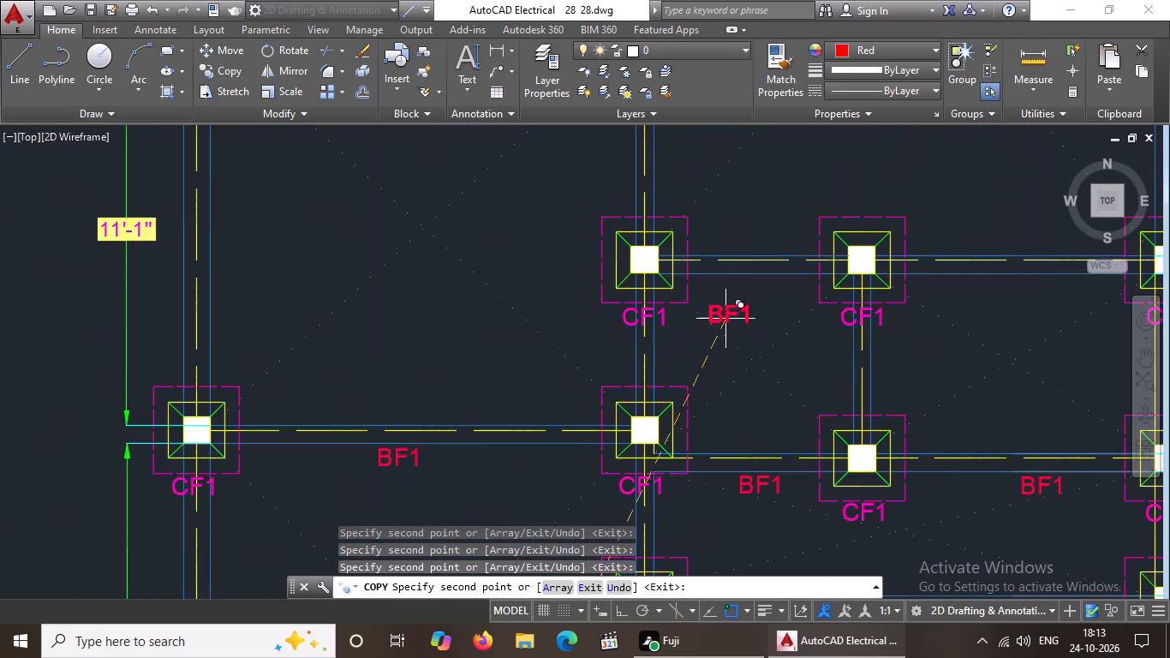
{"action": "left_click", "coordinate": [749, 291]}
{"action": "scroll", "coordinate": [748, 296], "scroll_direction": "down", "scroll_amount": 3}
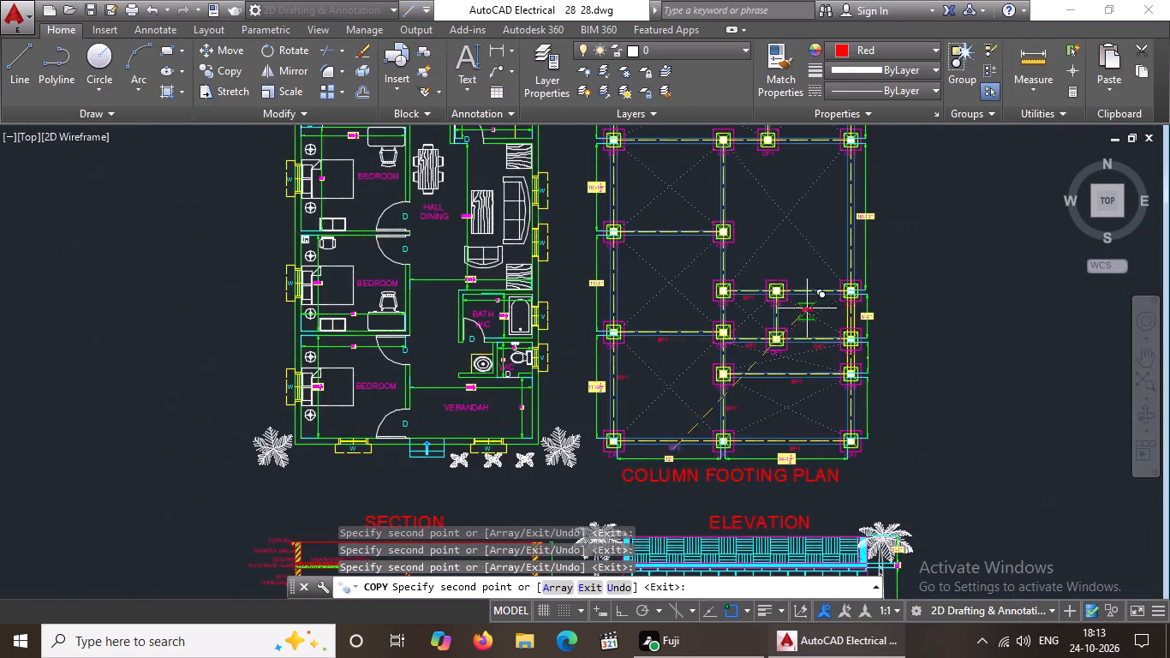
{"action": "scroll", "coordinate": [807, 308], "scroll_direction": "up", "scroll_amount": 3}
{"action": "left_click", "coordinate": [827, 266]}
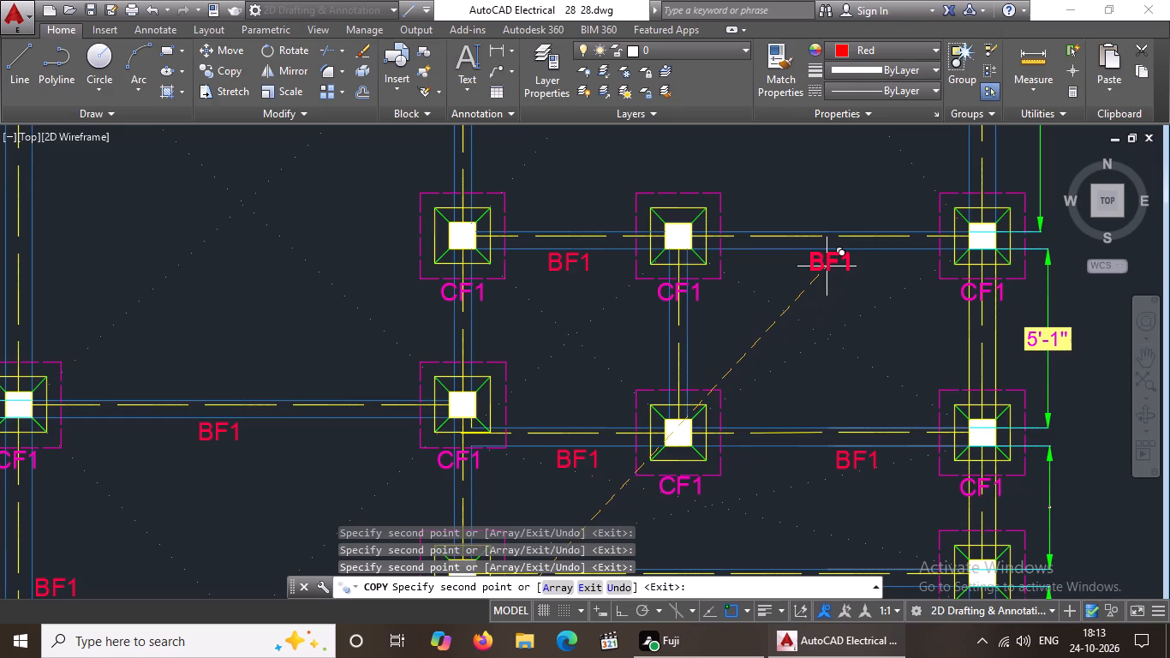
Add BF1 copies around the 11'-1" left bay: beside its left beam, beside the middle beam's upper part, and below its top beam.
{"action": "scroll", "coordinate": [772, 349], "scroll_direction": "down", "scroll_amount": 3}
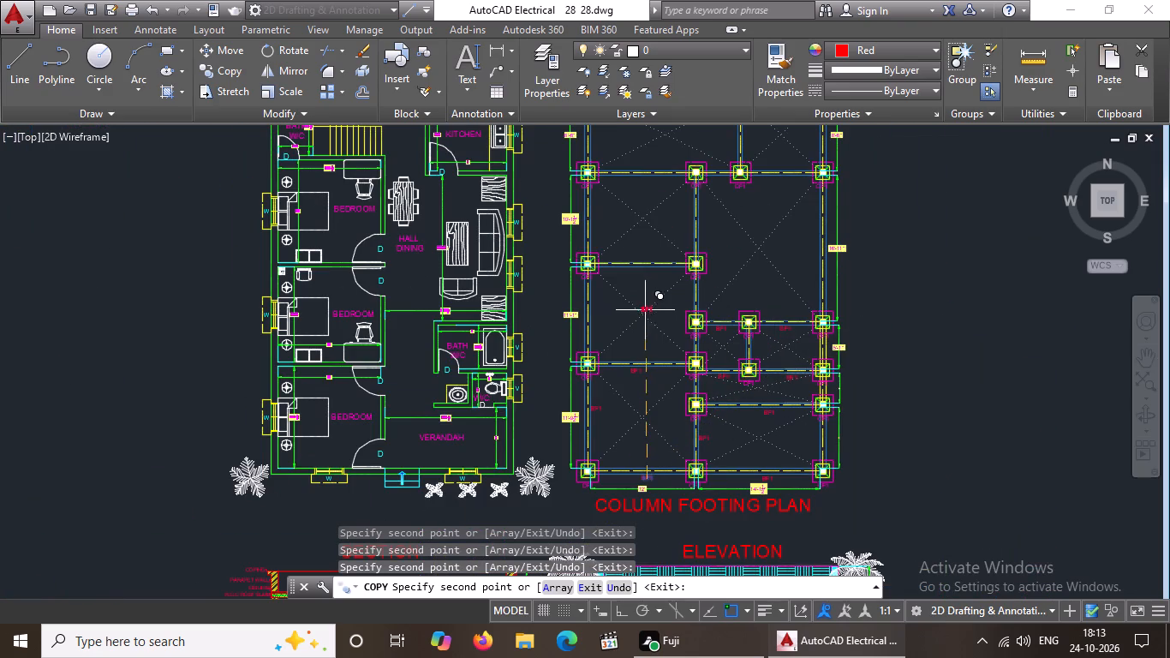
{"action": "scroll", "coordinate": [585, 321], "scroll_direction": "up", "scroll_amount": 3}
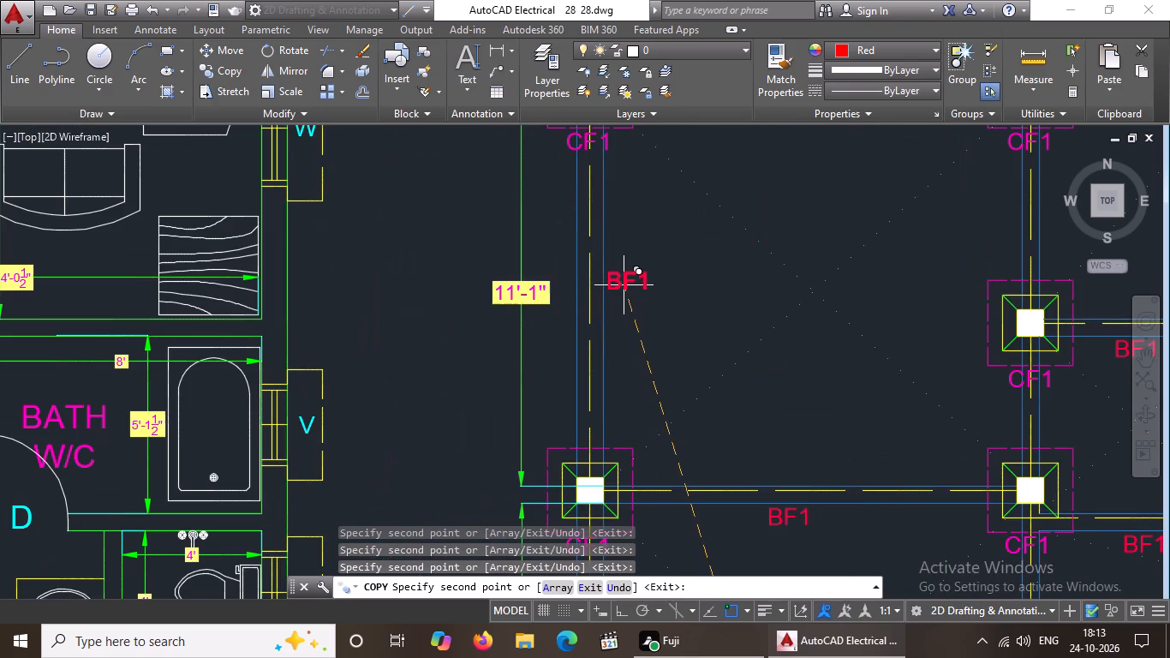
{"action": "left_click", "coordinate": [624, 284]}
{"action": "scroll", "coordinate": [707, 304], "scroll_direction": "down", "scroll_amount": 3}
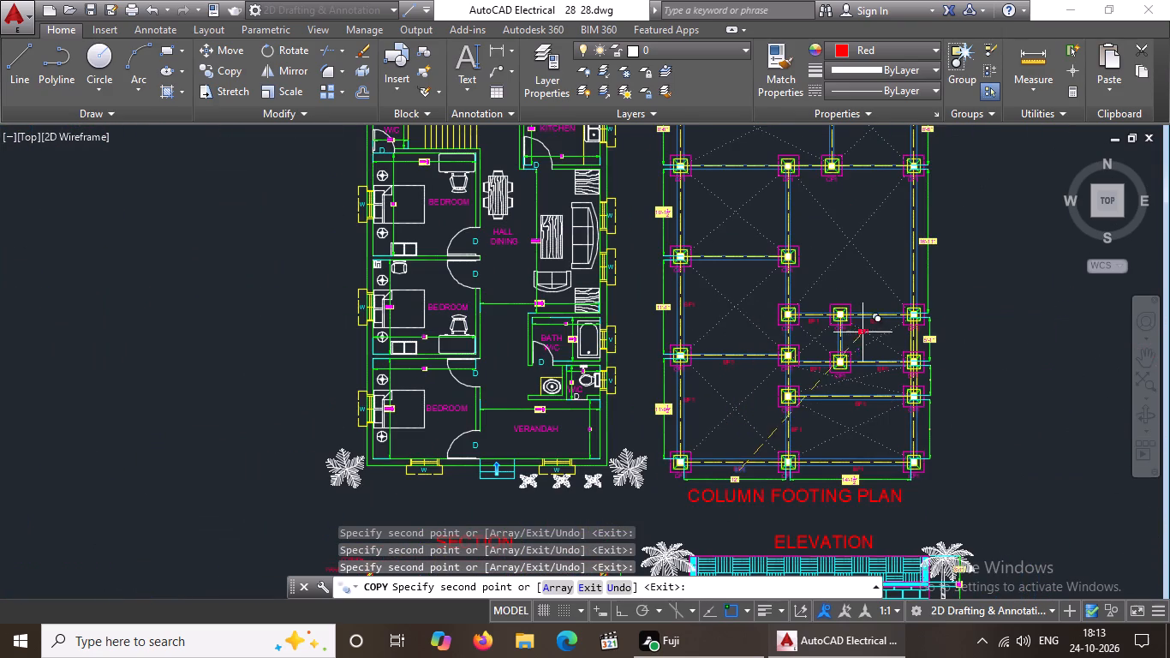
{"action": "scroll", "coordinate": [806, 289], "scroll_direction": "up", "scroll_amount": 2}
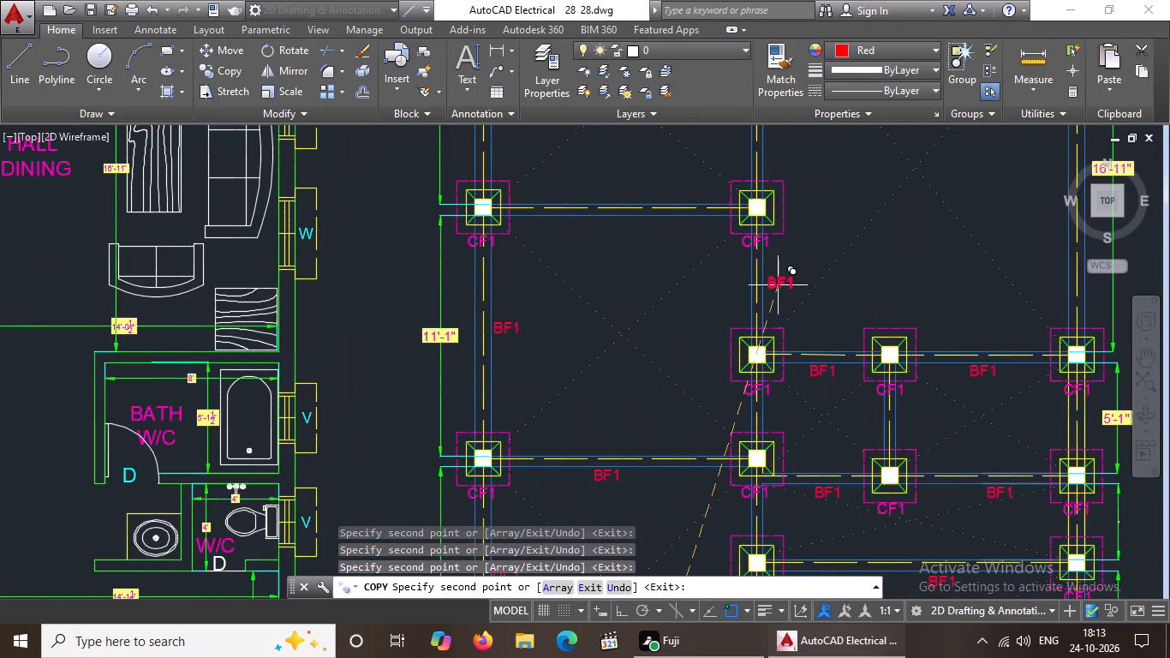
{"action": "left_click", "coordinate": [778, 285]}
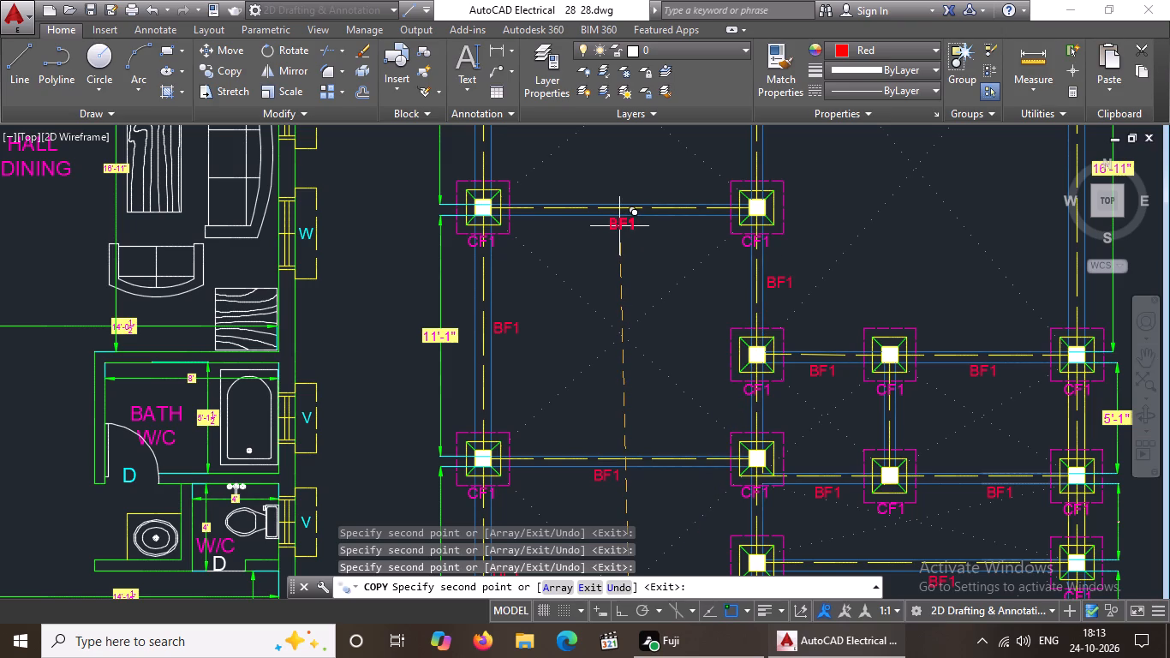
{"action": "left_click", "coordinate": [619, 226]}
Place BF1 copies just right of the left and middle vertical beams bounding the bay at the 10'-1 1/2" dimension.
{"action": "scroll", "coordinate": [669, 284], "scroll_direction": "down", "scroll_amount": 3}
{"action": "middle_click_drag", "start_coordinate": [690, 296], "coordinate": [648, 361]}
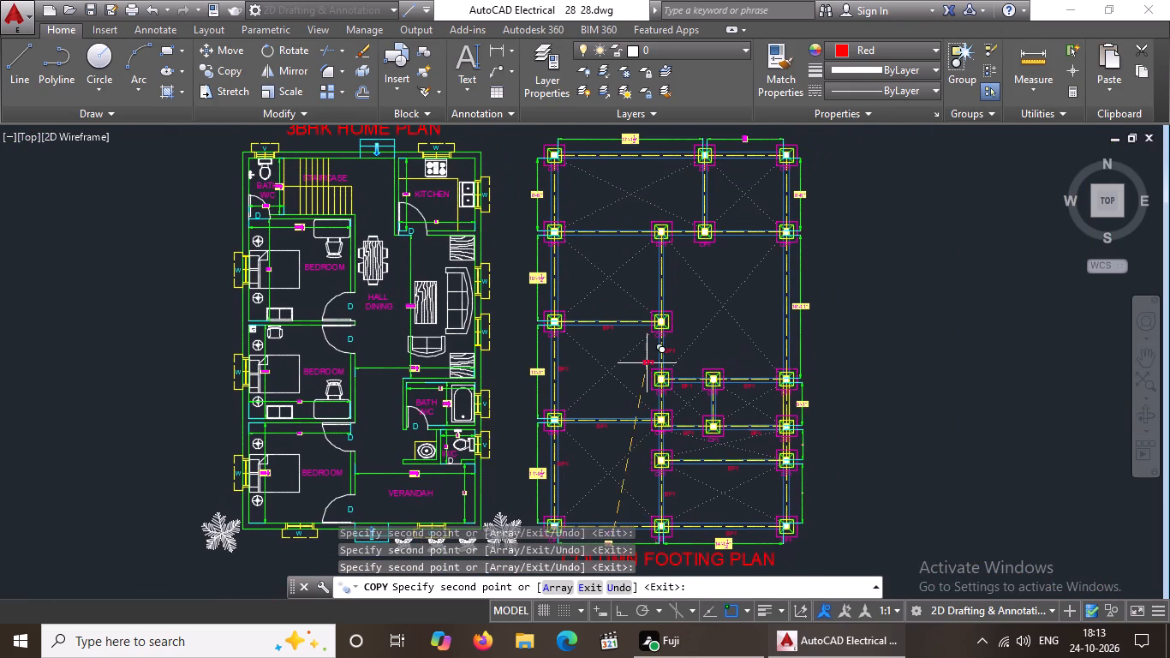
{"action": "scroll", "coordinate": [587, 283], "scroll_direction": "up", "scroll_amount": 1}
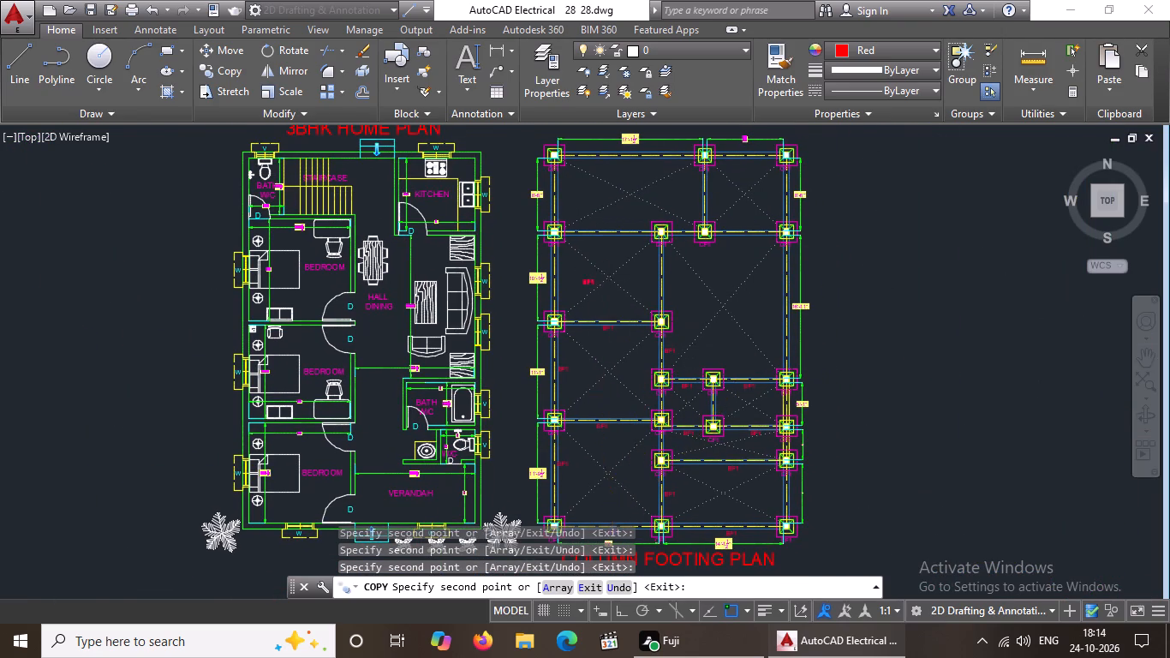
{"action": "scroll", "coordinate": [587, 283], "scroll_direction": "up", "scroll_amount": 2}
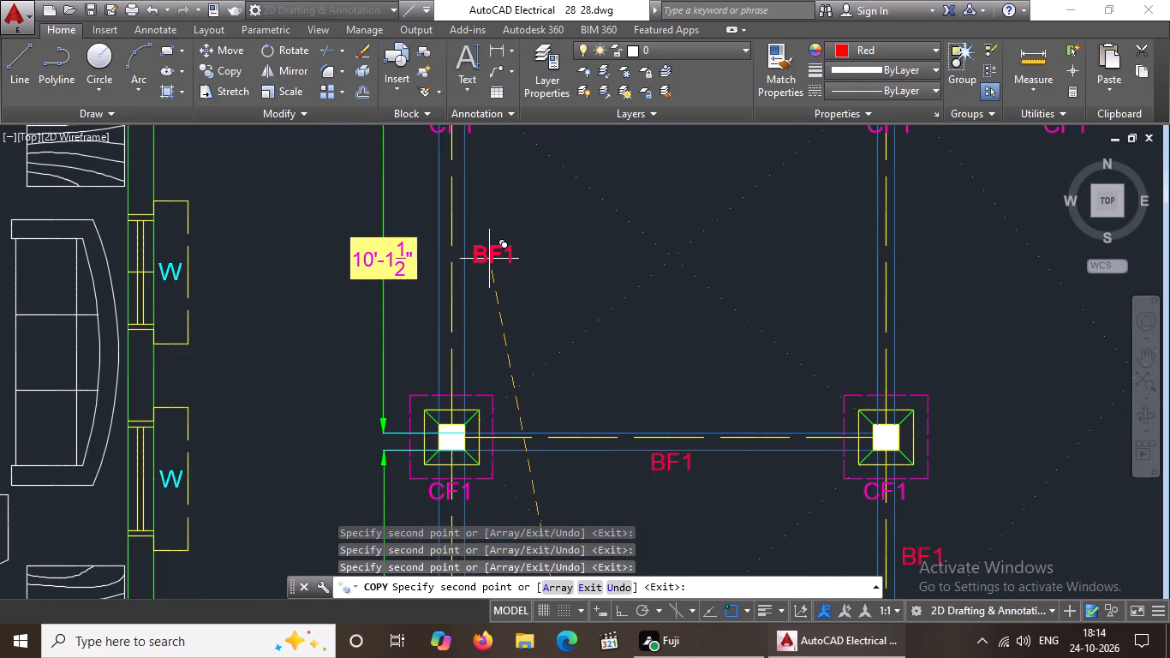
{"action": "left_click", "coordinate": [487, 255]}
{"action": "scroll", "coordinate": [603, 320], "scroll_direction": "down", "scroll_amount": 4}
{"action": "scroll", "coordinate": [653, 323], "scroll_direction": "up", "scroll_amount": 3}
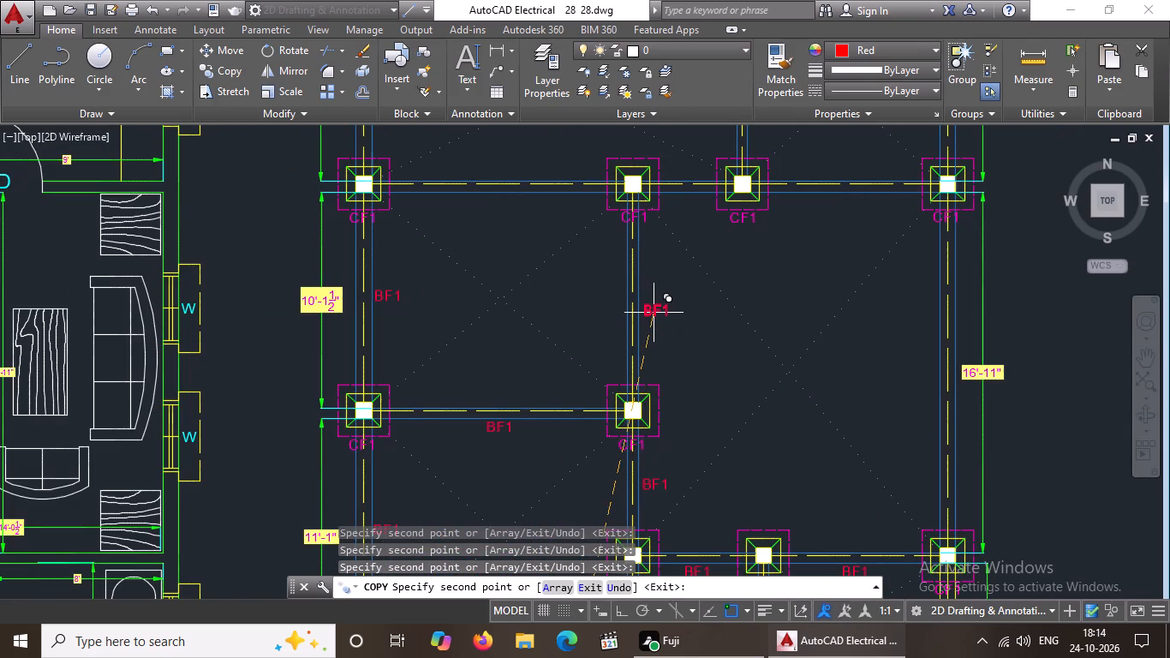
{"action": "left_click", "coordinate": [651, 314]}
Place a BF1 copy just left of the rightmost vertical beam in the footing plan's bottom-right bay.
{"action": "scroll", "coordinate": [785, 328], "scroll_direction": "down", "scroll_amount": 2}
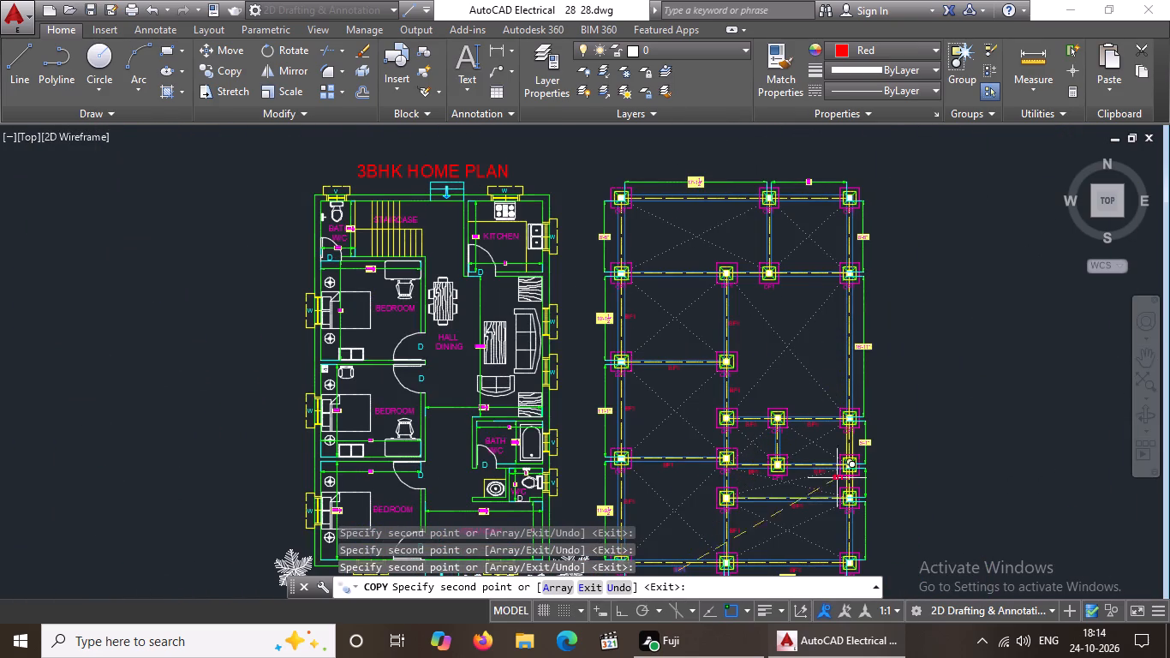
{"action": "scroll", "coordinate": [836, 586], "scroll_direction": "up", "scroll_amount": 5}
{"action": "middle_click_drag", "start_coordinate": [843, 461], "coordinate": [847, 404]}
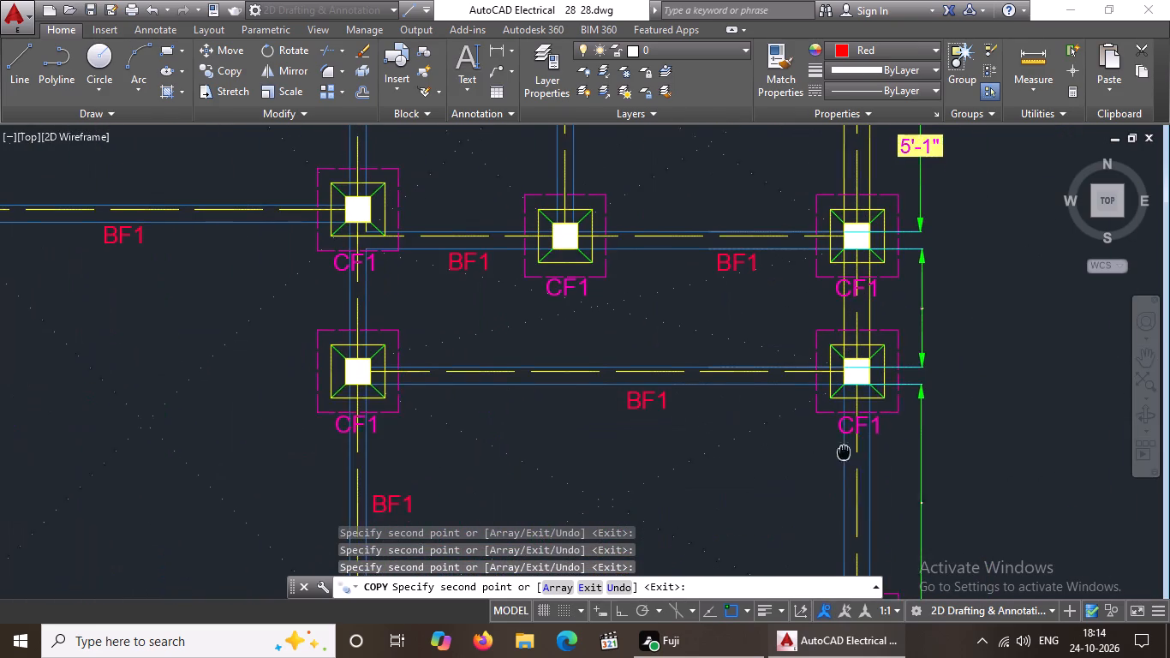
{"action": "middle_click_drag", "start_coordinate": [847, 404], "coordinate": [848, 399]}
{"action": "scroll", "coordinate": [803, 488], "scroll_direction": "up", "scroll_amount": 1}
{"action": "middle_click_drag", "start_coordinate": [802, 485], "coordinate": [807, 443]}
{"action": "left_click", "coordinate": [838, 416]}
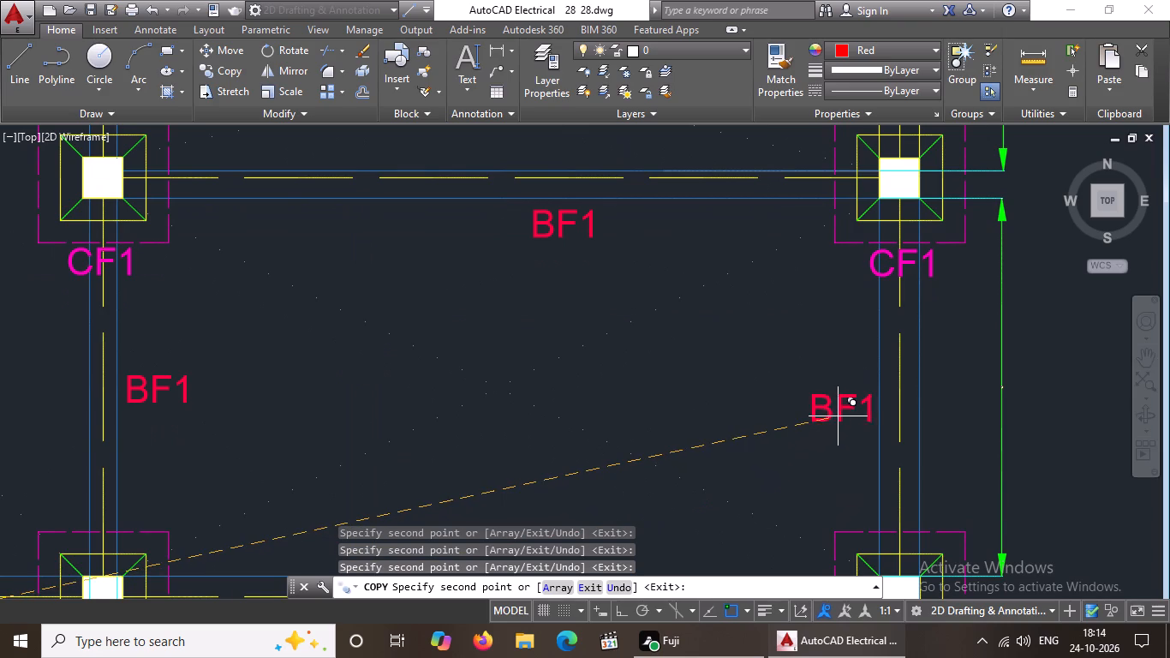
Place BF1 copies just left of the rightmost vertical beam at the 5'-1" and 16'-11" dimensions.
{"action": "scroll", "coordinate": [837, 416], "scroll_direction": "down", "scroll_amount": 3}
{"action": "scroll", "coordinate": [833, 262], "scroll_direction": "up", "scroll_amount": 2}
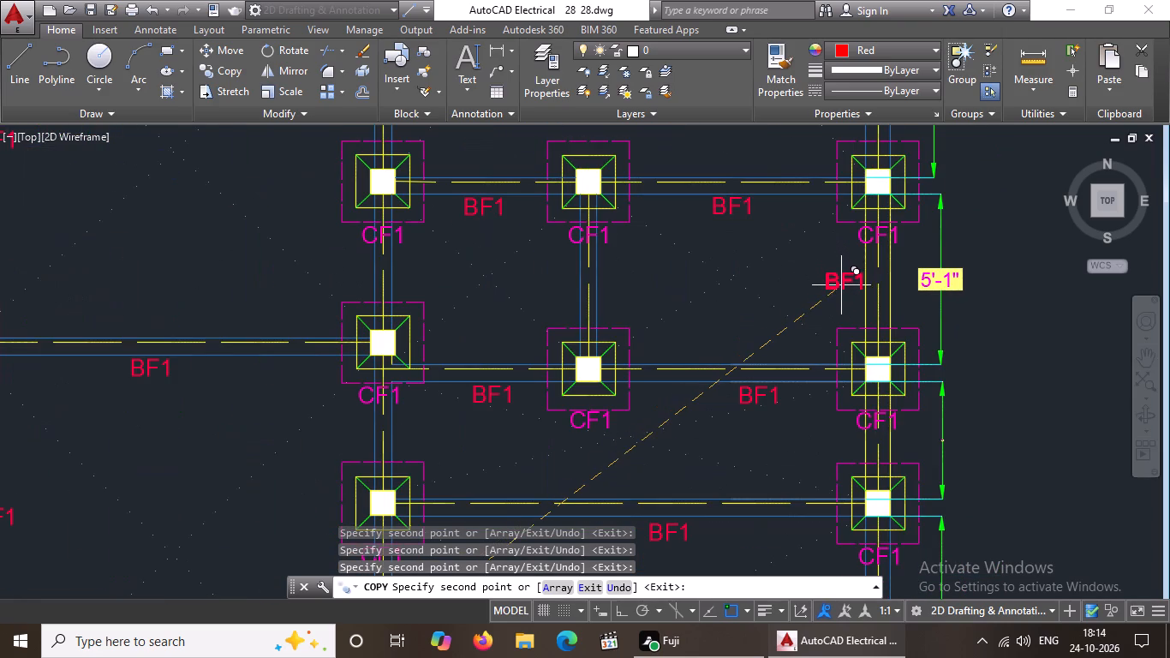
{"action": "left_click", "coordinate": [840, 283]}
{"action": "scroll", "coordinate": [839, 290], "scroll_direction": "down", "scroll_amount": 3}
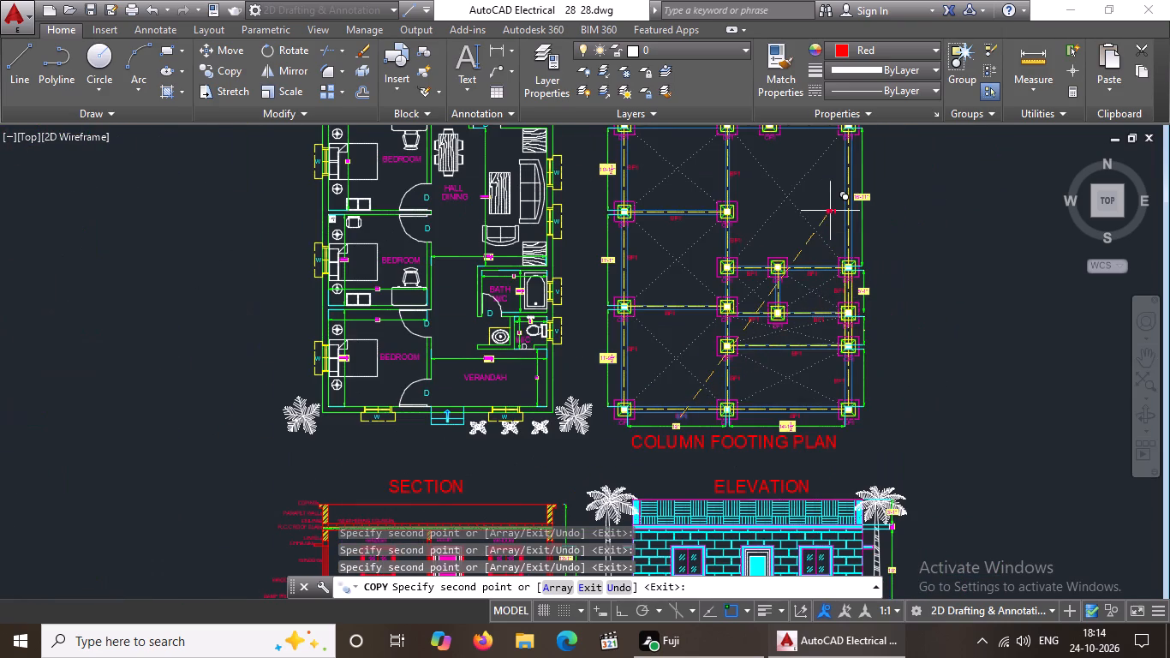
{"action": "middle_click_drag", "start_coordinate": [832, 208], "coordinate": [788, 324]}
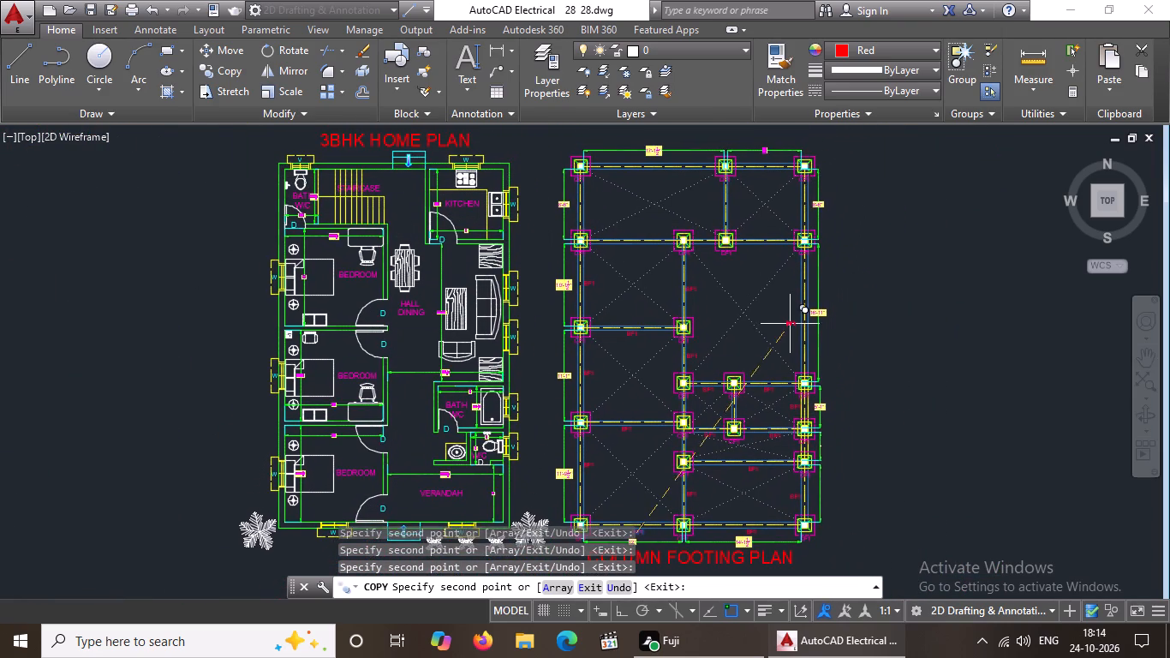
{"action": "scroll", "coordinate": [790, 324], "scroll_direction": "up", "scroll_amount": 2}
{"action": "left_click", "coordinate": [797, 295]}
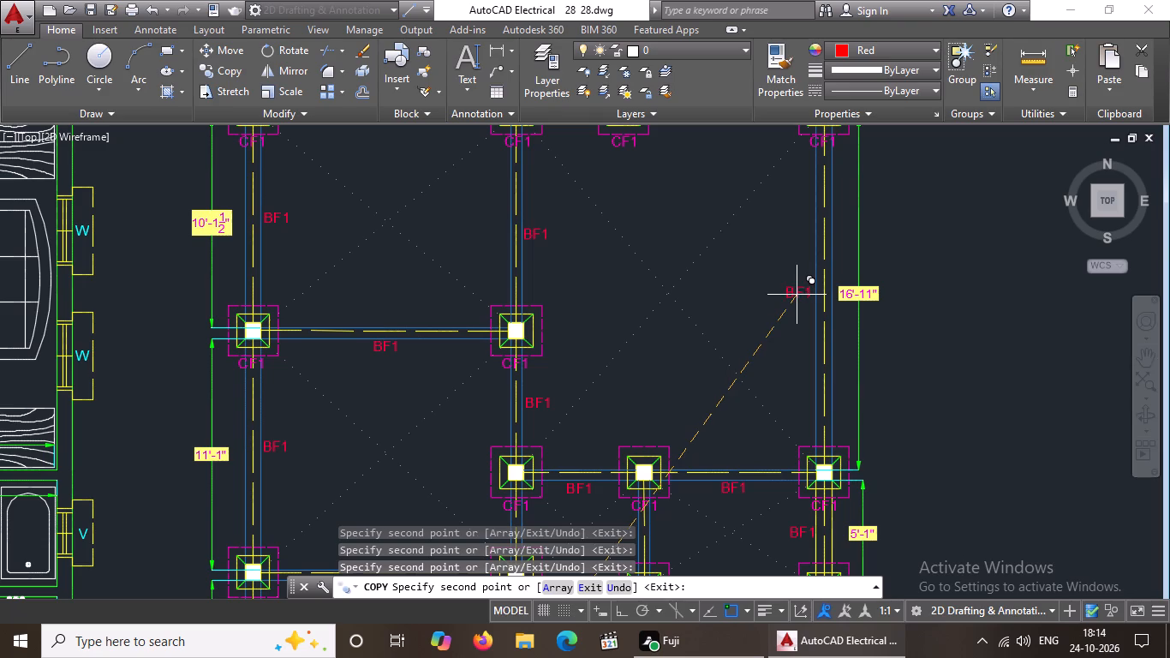
Place BF1 copies below the beam topping the 10'-1 1/2" left bay and below the lower beam of the 9' top bay.
{"action": "scroll", "coordinate": [796, 296], "scroll_direction": "down", "scroll_amount": 3}
{"action": "scroll", "coordinate": [618, 244], "scroll_direction": "up", "scroll_amount": 2}
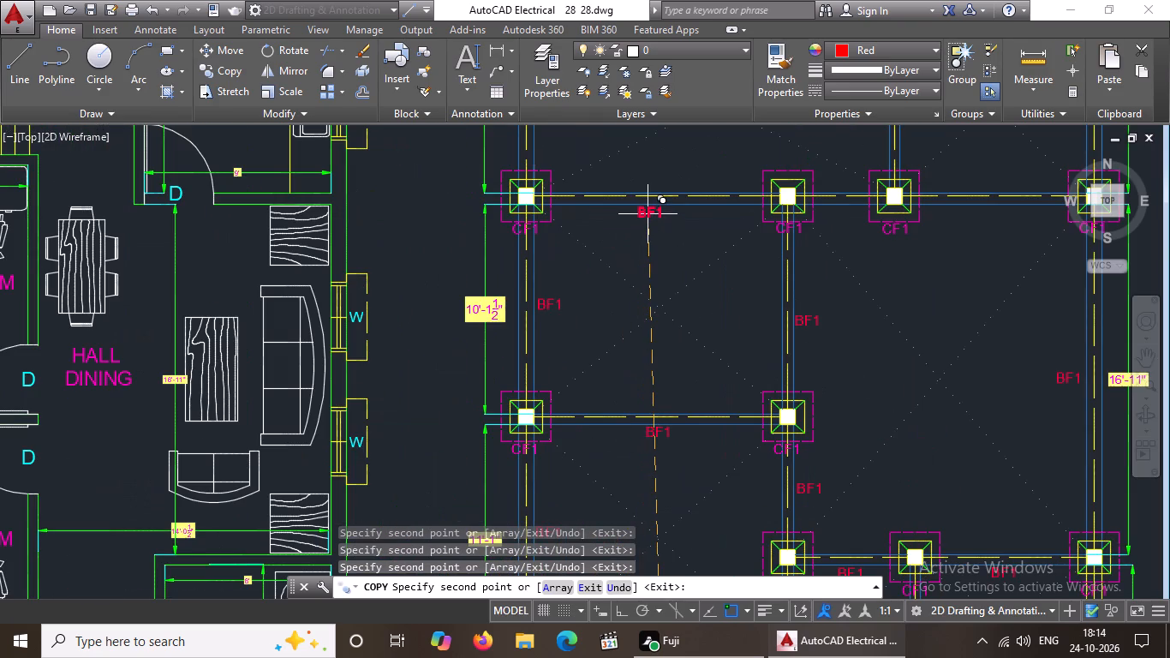
{"action": "left_click", "coordinate": [647, 218]}
{"action": "middle_click_drag", "start_coordinate": [791, 320], "coordinate": [657, 428]}
{"action": "scroll", "coordinate": [657, 428], "scroll_direction": "up", "scroll_amount": 1}
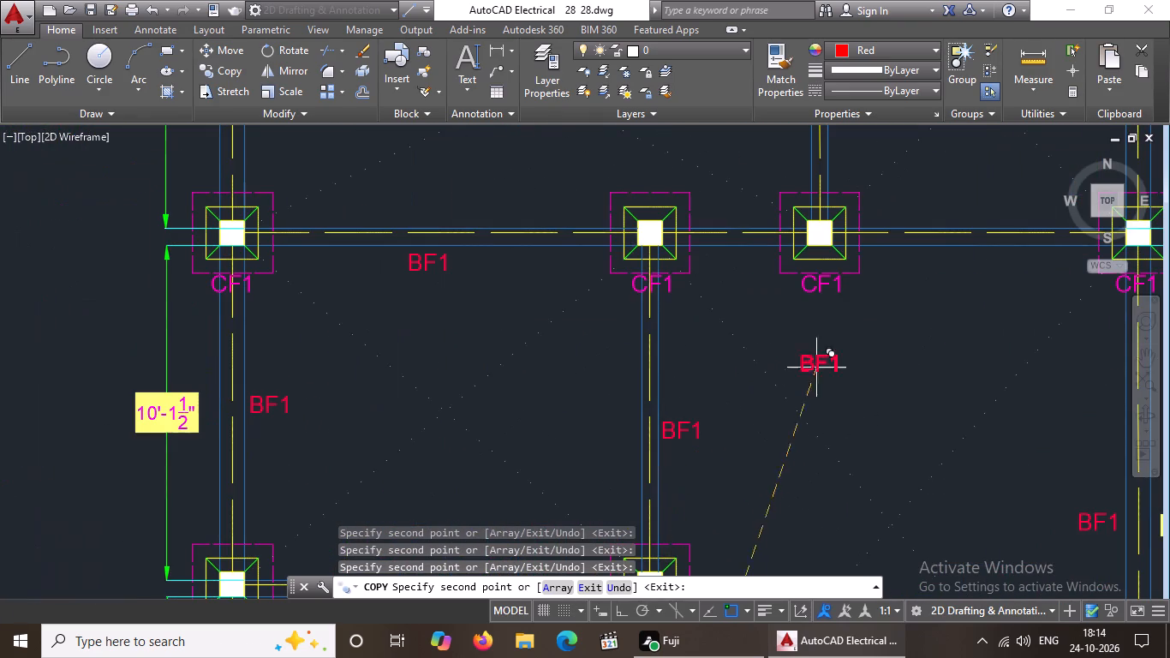
{"action": "left_click", "coordinate": [981, 265]}
{"action": "scroll", "coordinate": [887, 314], "scroll_direction": "down", "scroll_amount": 3}
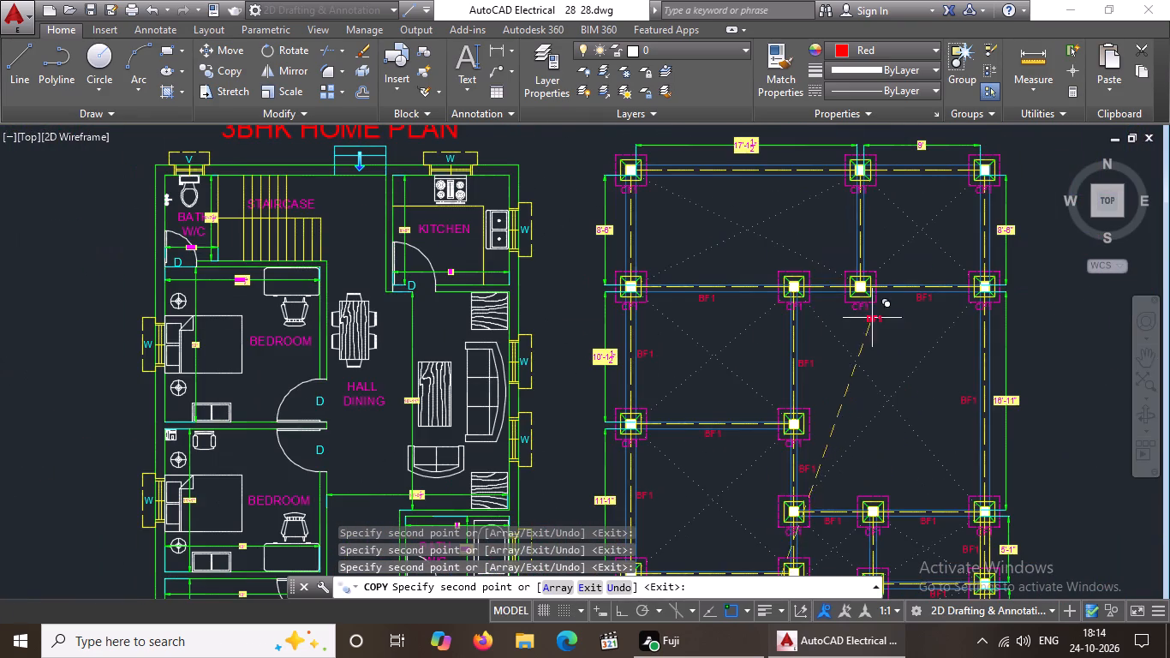
Place BF1 copies around the top row: beside both outer 8'-6" vertical beams and below the 17'-1 1/2" and 9' top beams.
{"action": "left_click", "coordinate": [646, 230]}
{"action": "left_click", "coordinate": [746, 182]}
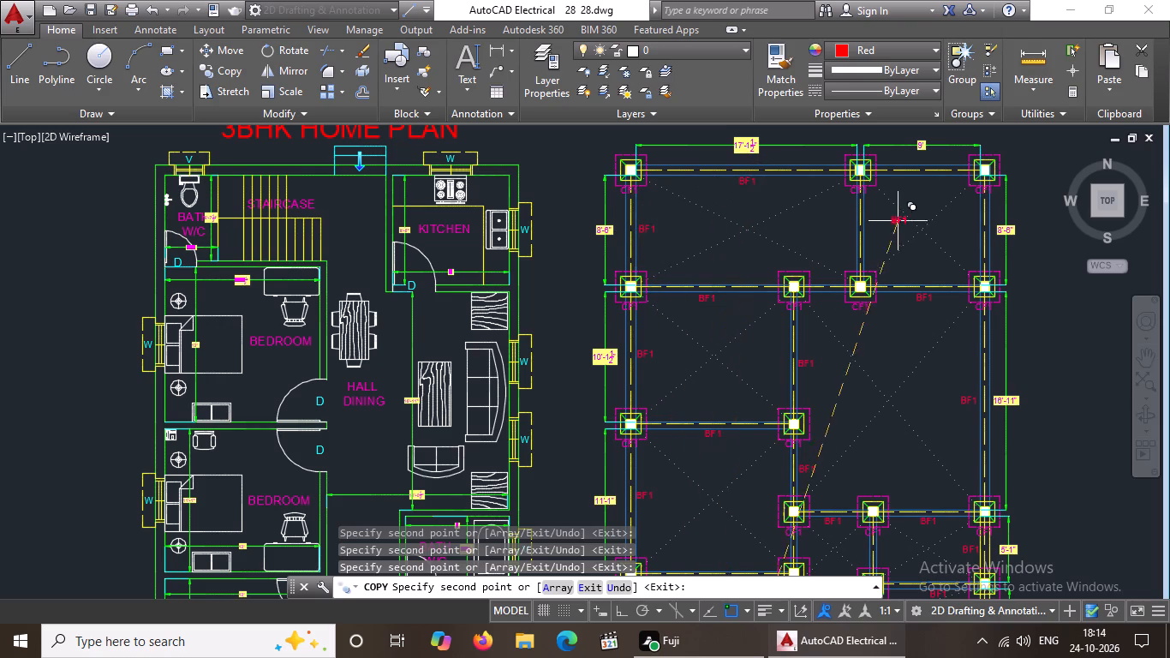
{"action": "scroll", "coordinate": [918, 183], "scroll_direction": "up", "scroll_amount": 2}
{"action": "scroll", "coordinate": [916, 191], "scroll_direction": "down", "scroll_amount": 3}
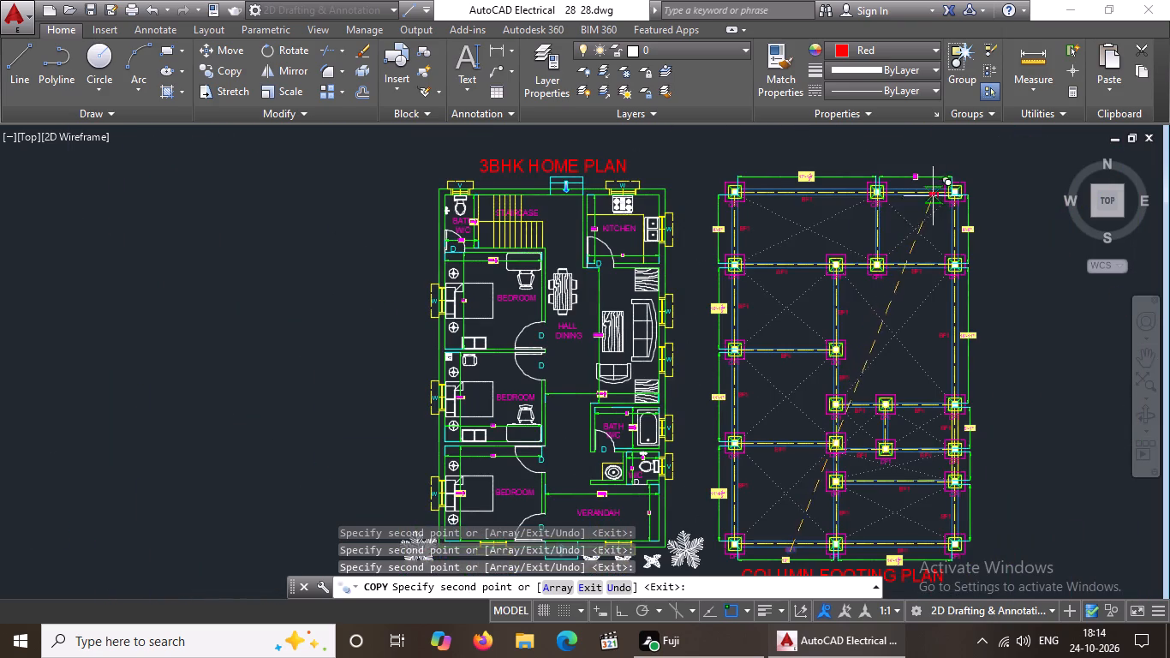
{"action": "middle_click_drag", "start_coordinate": [891, 270], "coordinate": [862, 300]}
{"action": "scroll", "coordinate": [901, 228], "scroll_direction": "up", "scroll_amount": 2}
{"action": "left_click", "coordinate": [865, 230]}
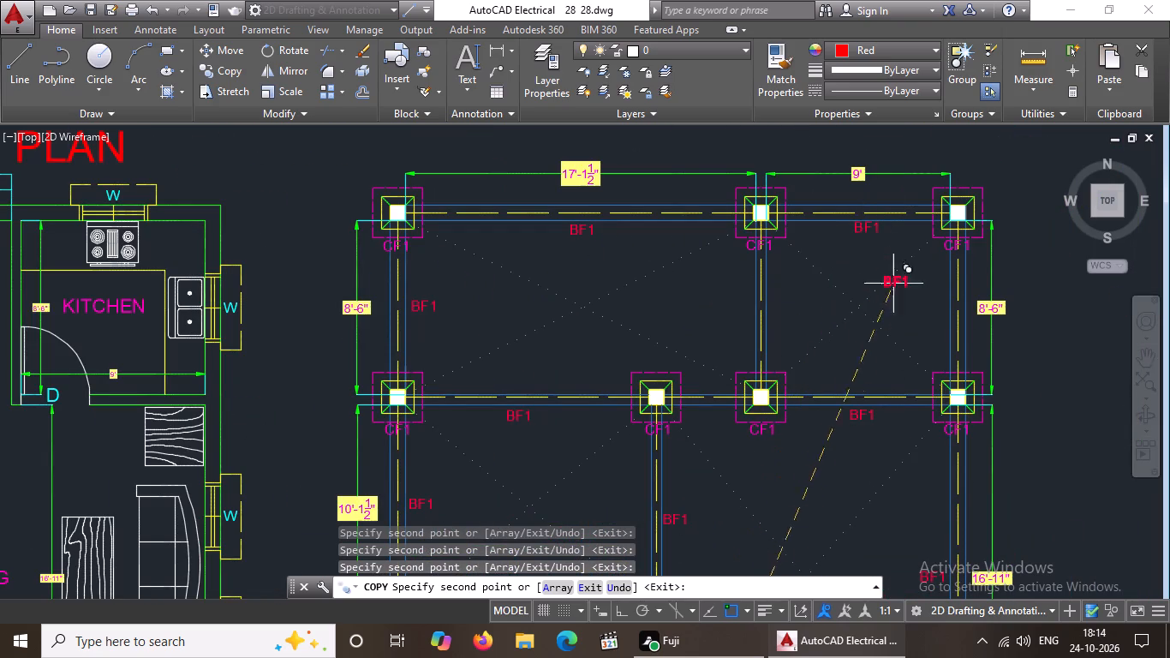
{"action": "left_click", "coordinate": [932, 314]}
{"action": "scroll", "coordinate": [932, 315], "scroll_direction": "down", "scroll_amount": 2}
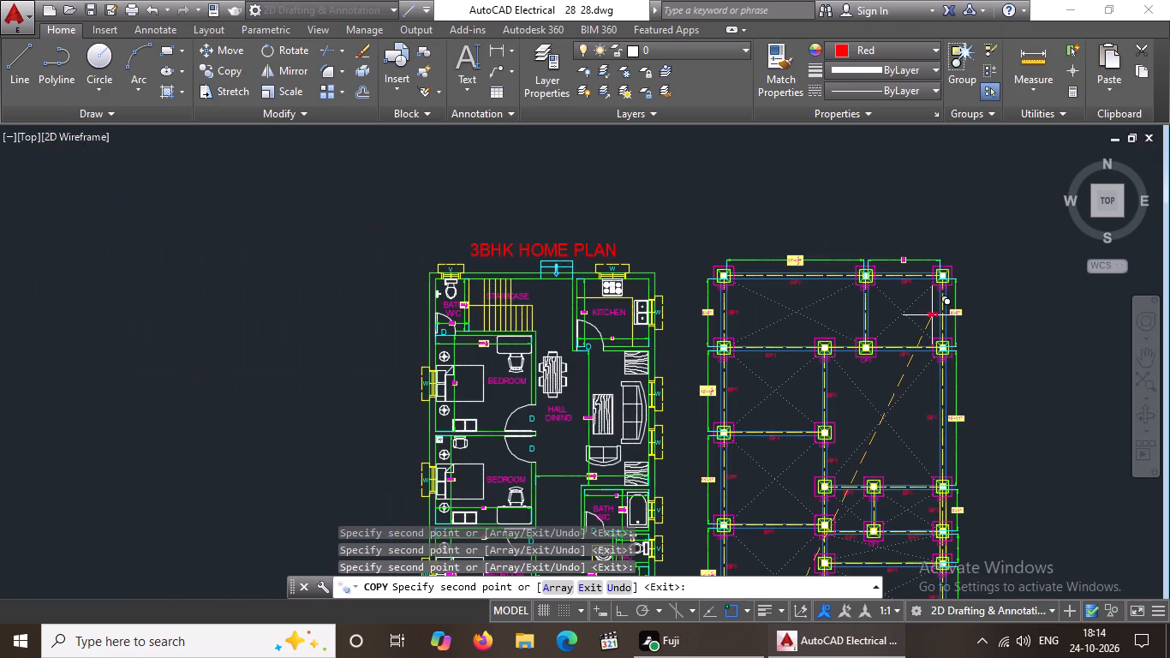
{"action": "scroll", "coordinate": [924, 319], "scroll_direction": "up", "scroll_amount": 1}
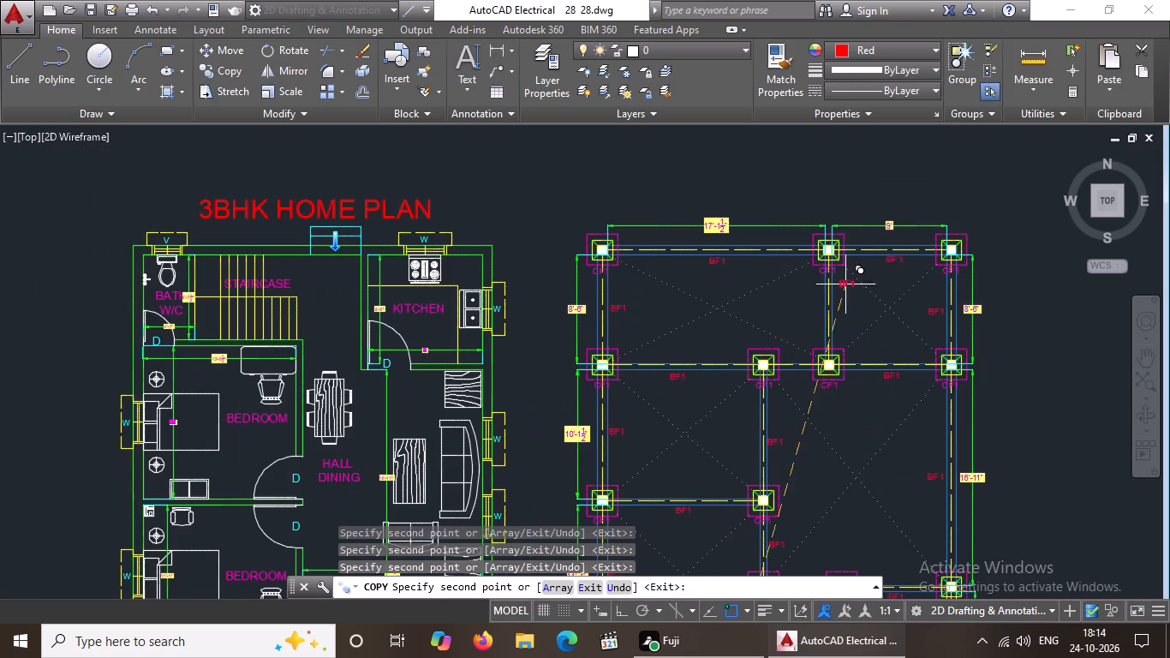
{"action": "scroll", "coordinate": [880, 268], "scroll_direction": "down", "scroll_amount": 2}
{"action": "middle_click_drag", "start_coordinate": [864, 359], "coordinate": [757, 325]}
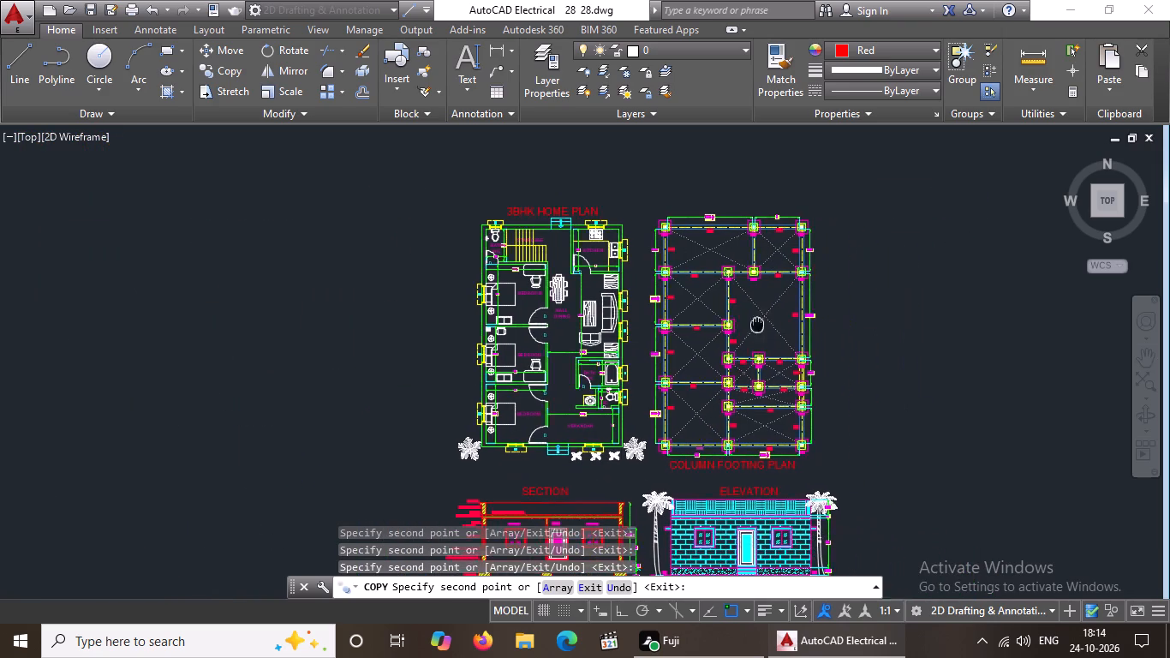
{"action": "key", "text": "Escape"}
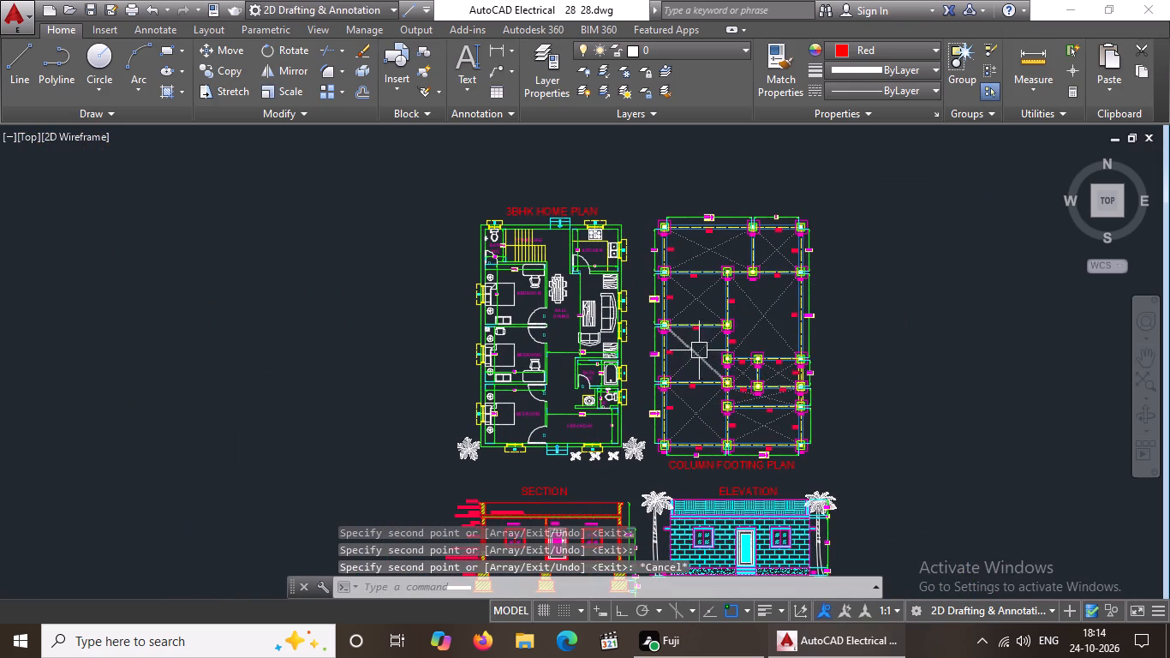
Add a vertical linear dimension just left of the beam separating the 17'-1 1/2" and 9' top bays, between the horizontal beams.
{"action": "scroll", "coordinate": [718, 317], "scroll_direction": "up", "scroll_amount": 2}
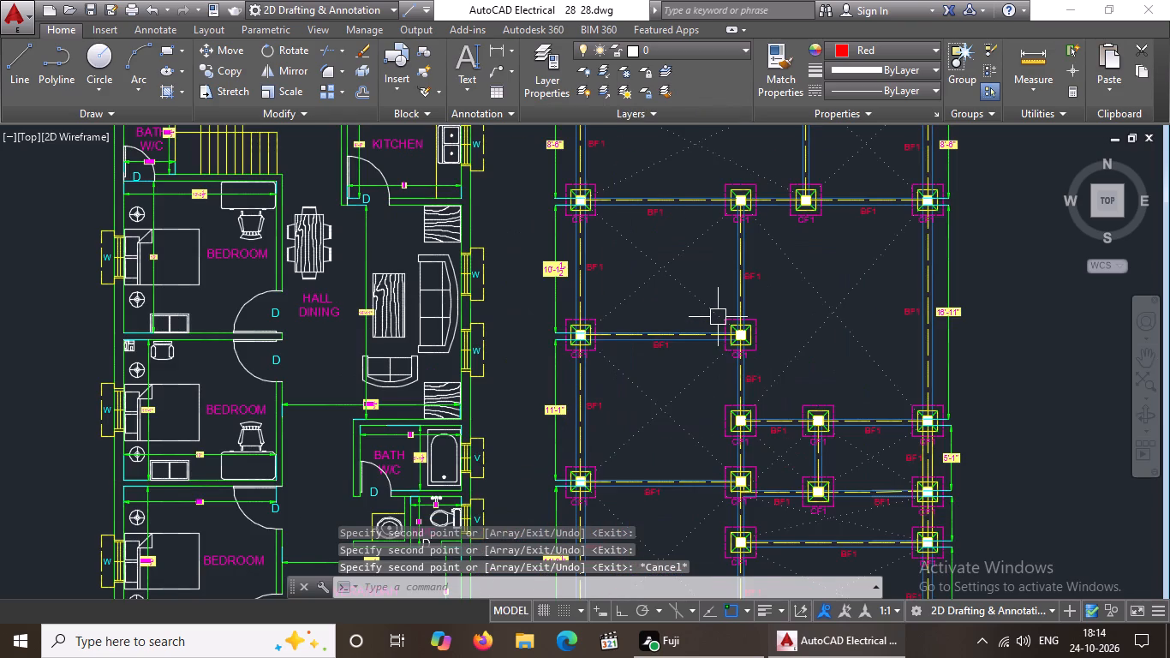
{"action": "middle_click_drag", "start_coordinate": [767, 282], "coordinate": [683, 502]}
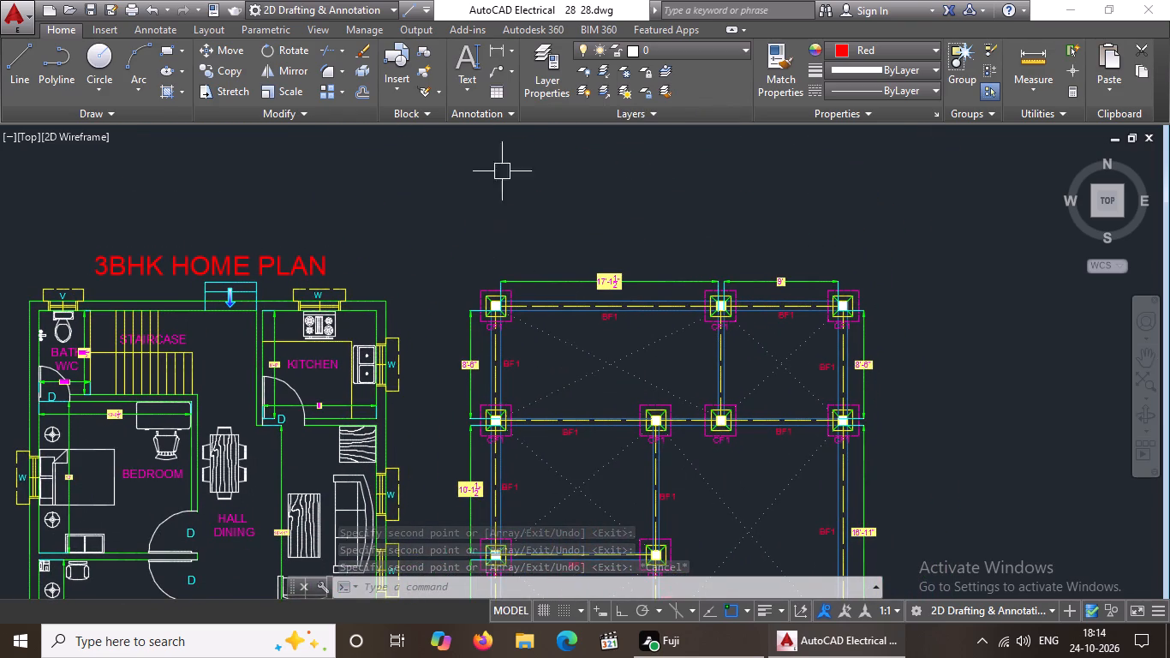
{"action": "left_click", "coordinate": [496, 47]}
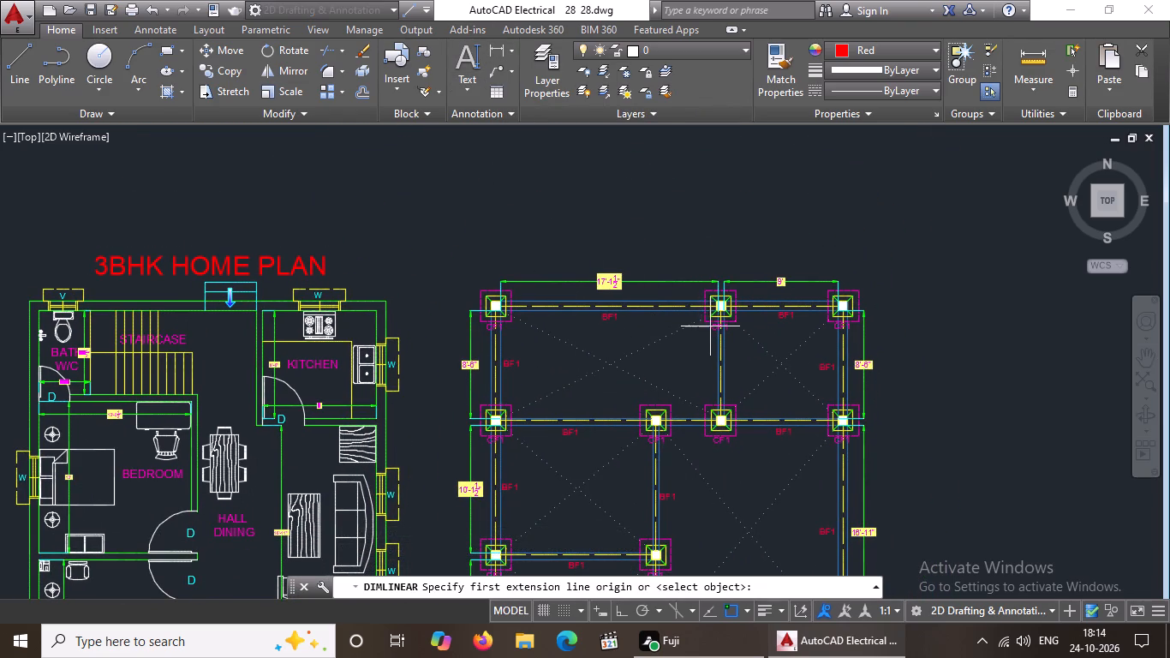
{"action": "scroll", "coordinate": [710, 324], "scroll_direction": "up", "scroll_amount": 5}
{"action": "left_click", "coordinate": [750, 256]}
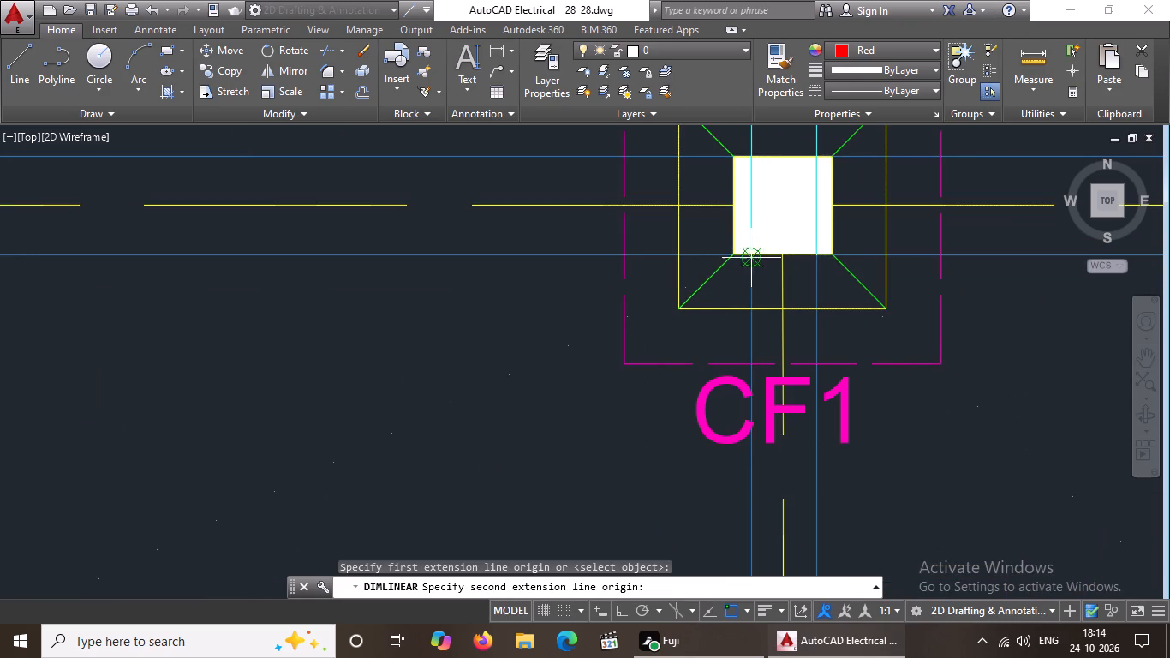
{"action": "scroll", "coordinate": [748, 272], "scroll_direction": "down", "scroll_amount": 4}
{"action": "scroll", "coordinate": [756, 444], "scroll_direction": "up", "scroll_amount": 4}
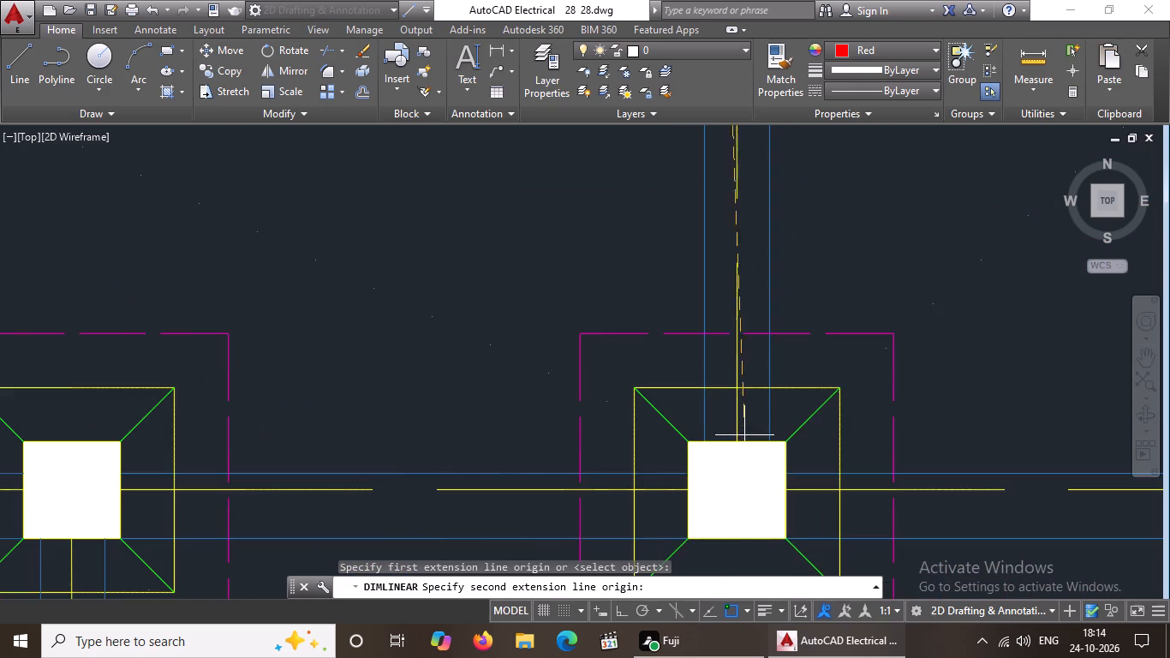
{"action": "left_click", "coordinate": [681, 475]}
{"action": "scroll", "coordinate": [651, 464], "scroll_direction": "down", "scroll_amount": 3}
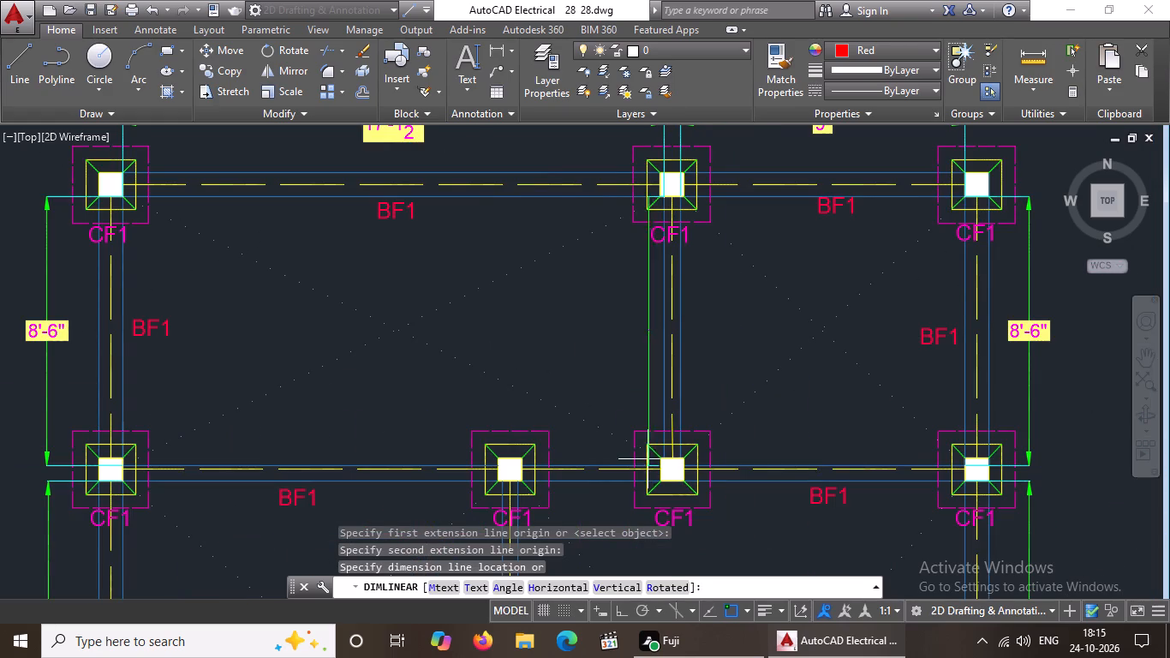
{"action": "left_click", "coordinate": [618, 453]}
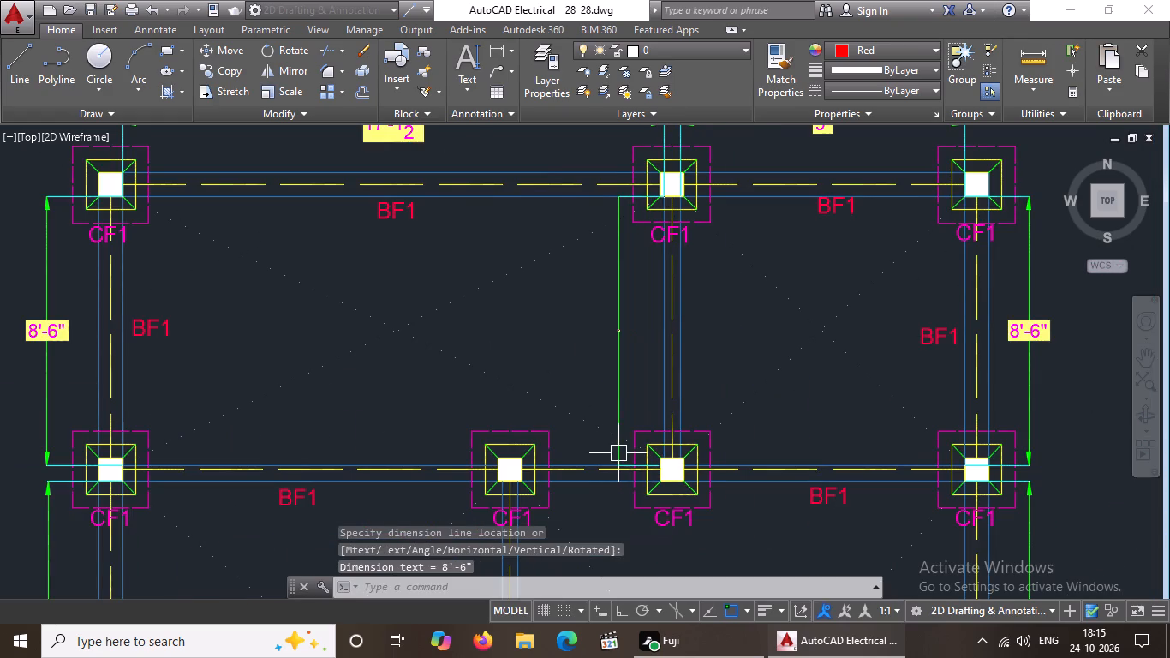
Add a vertical linear dimension just right of the middle beam bounding the 10'-1 1/2" bay, between its top and bottom beams.
{"action": "scroll", "coordinate": [751, 400], "scroll_direction": "down", "scroll_amount": 3}
{"action": "middle_click_drag", "start_coordinate": [750, 446], "coordinate": [743, 396]}
{"action": "scroll", "coordinate": [744, 410], "scroll_direction": "up", "scroll_amount": 1}
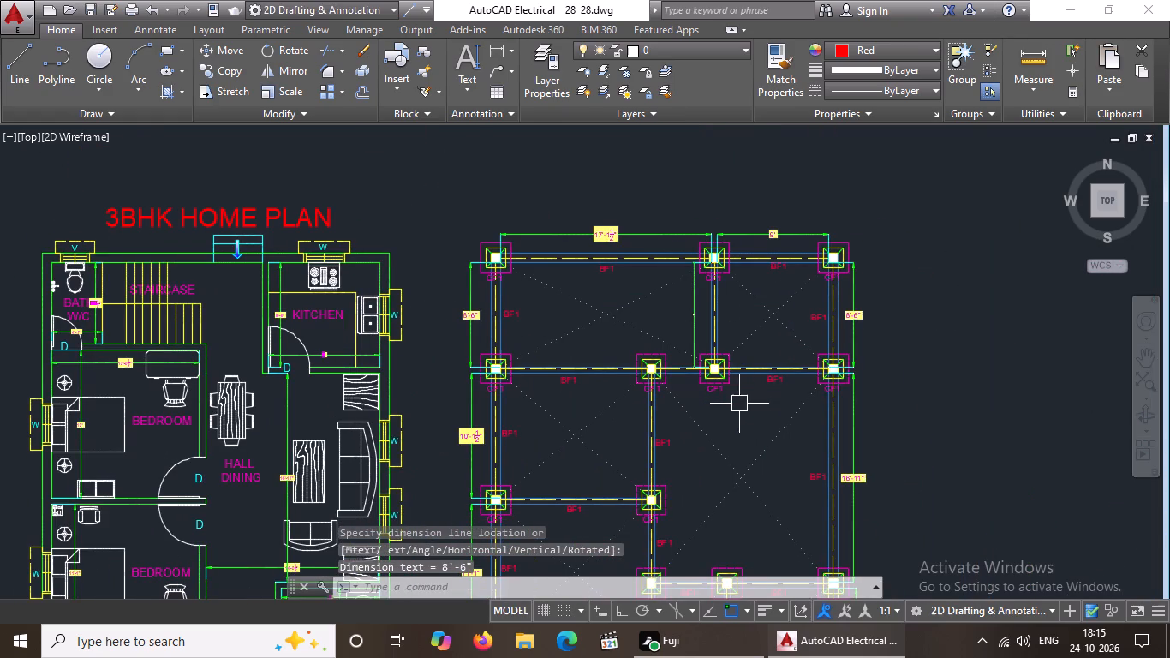
{"action": "left_click", "coordinate": [498, 45]}
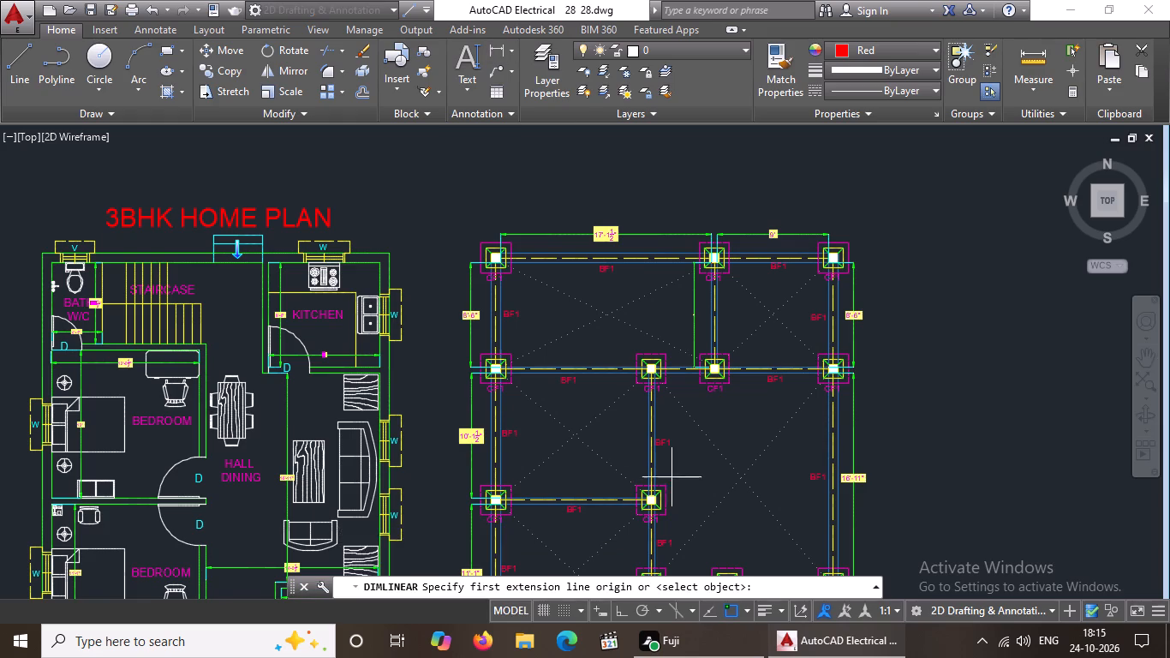
{"action": "middle_click_drag", "start_coordinate": [674, 451], "coordinate": [673, 355]}
{"action": "scroll", "coordinate": [674, 392], "scroll_direction": "up", "scroll_amount": 1}
{"action": "scroll", "coordinate": [669, 317], "scroll_direction": "up", "scroll_amount": 2}
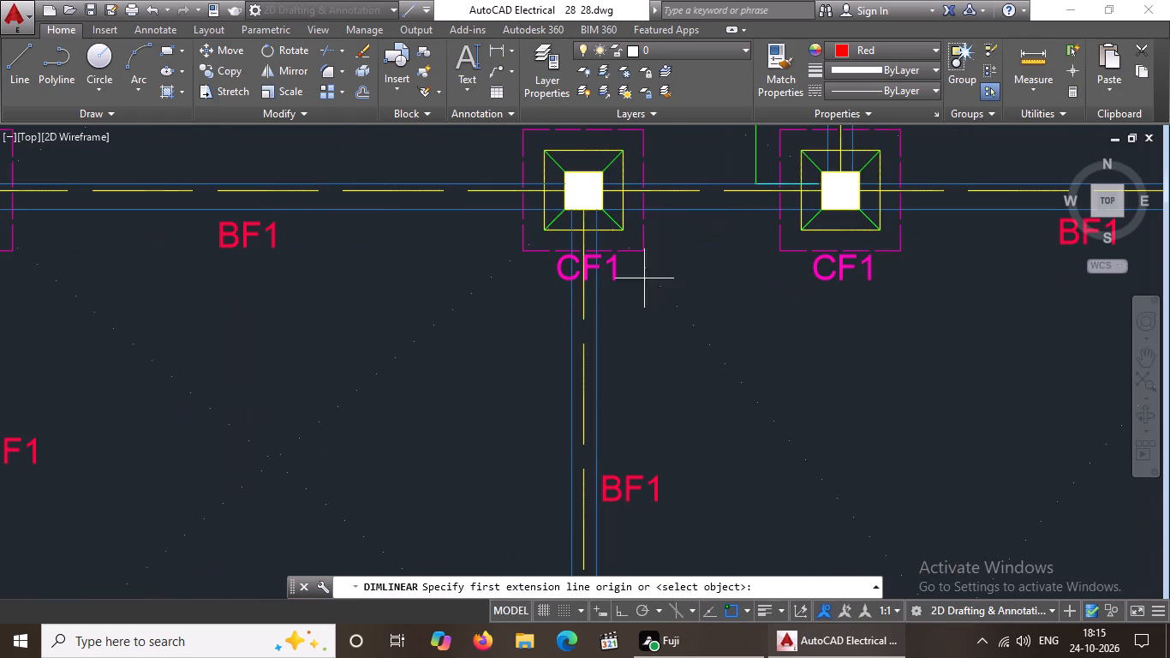
{"action": "left_click", "coordinate": [595, 209]}
{"action": "scroll", "coordinate": [600, 289], "scroll_direction": "down", "scroll_amount": 3}
{"action": "scroll", "coordinate": [610, 425], "scroll_direction": "up", "scroll_amount": 3}
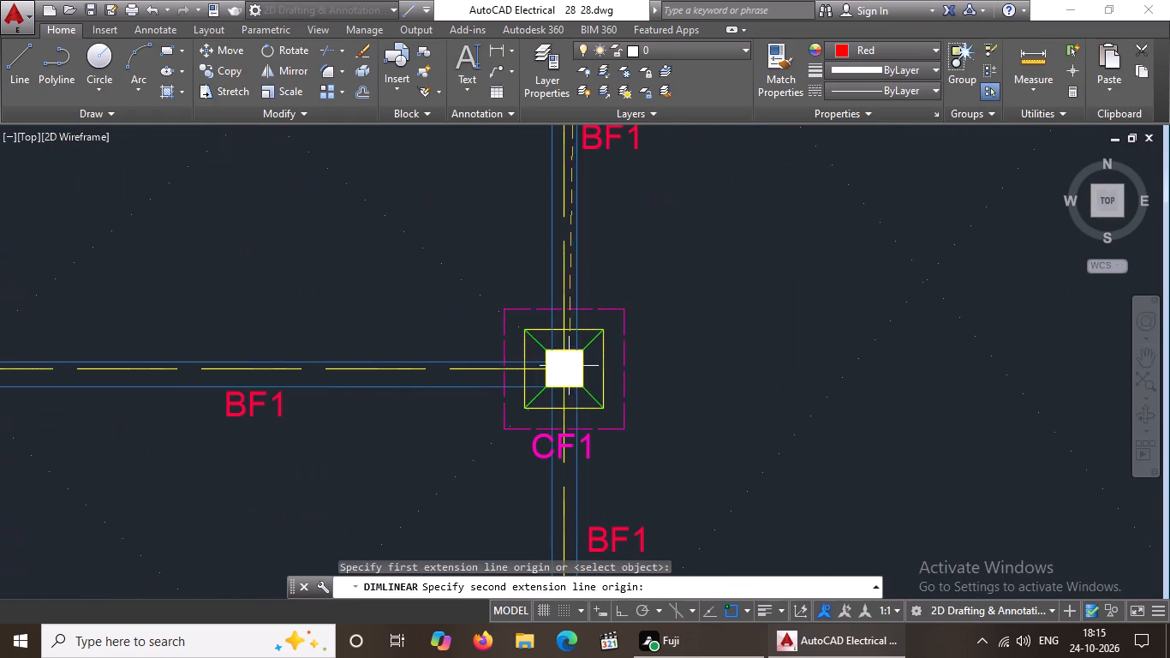
{"action": "scroll", "coordinate": [563, 355], "scroll_direction": "up", "scroll_amount": 2}
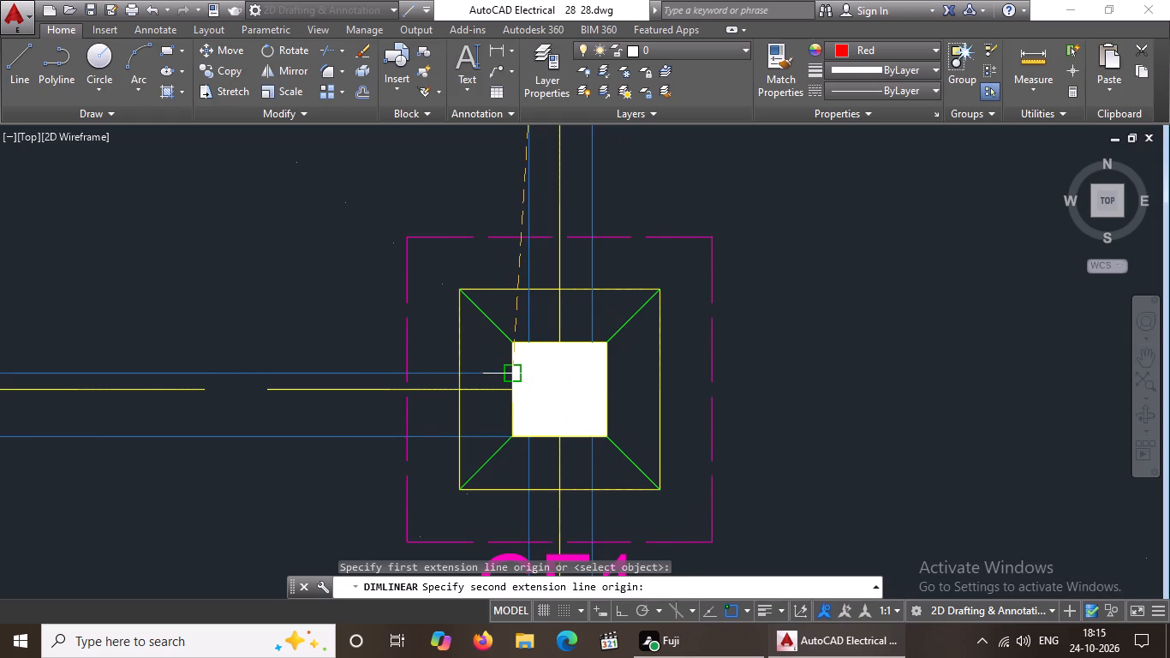
{"action": "left_click", "coordinate": [511, 374]}
{"action": "scroll", "coordinate": [690, 375], "scroll_direction": "down", "scroll_amount": 3}
{"action": "middle_click_drag", "start_coordinate": [701, 374], "coordinate": [701, 488]}
{"action": "left_click", "coordinate": [711, 444]}
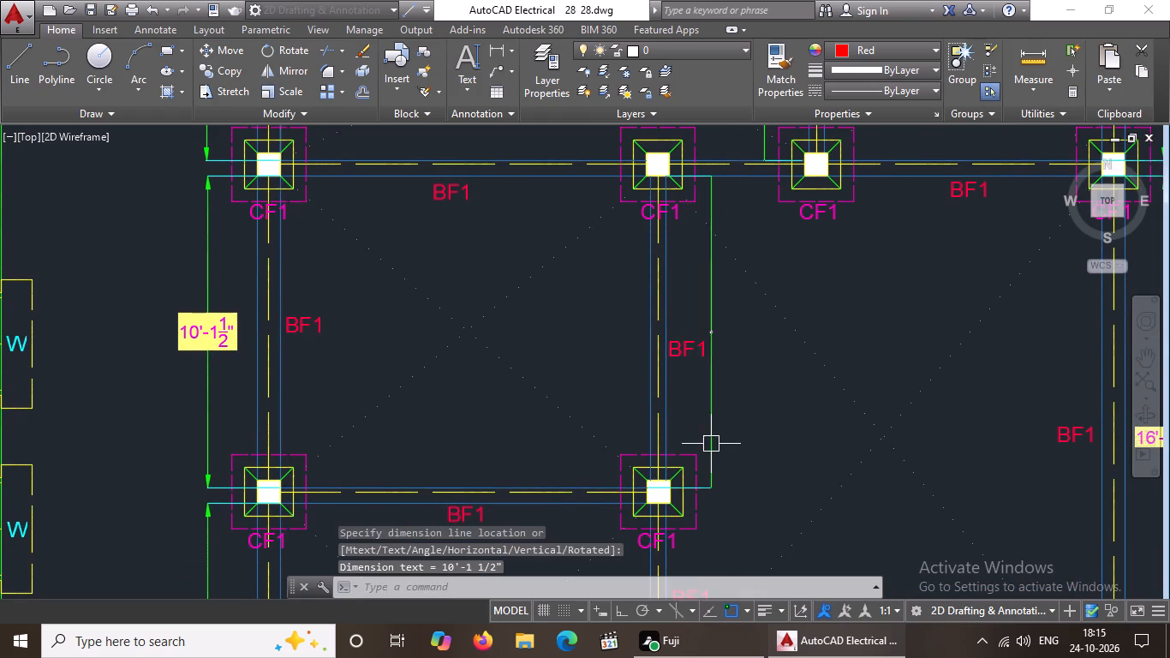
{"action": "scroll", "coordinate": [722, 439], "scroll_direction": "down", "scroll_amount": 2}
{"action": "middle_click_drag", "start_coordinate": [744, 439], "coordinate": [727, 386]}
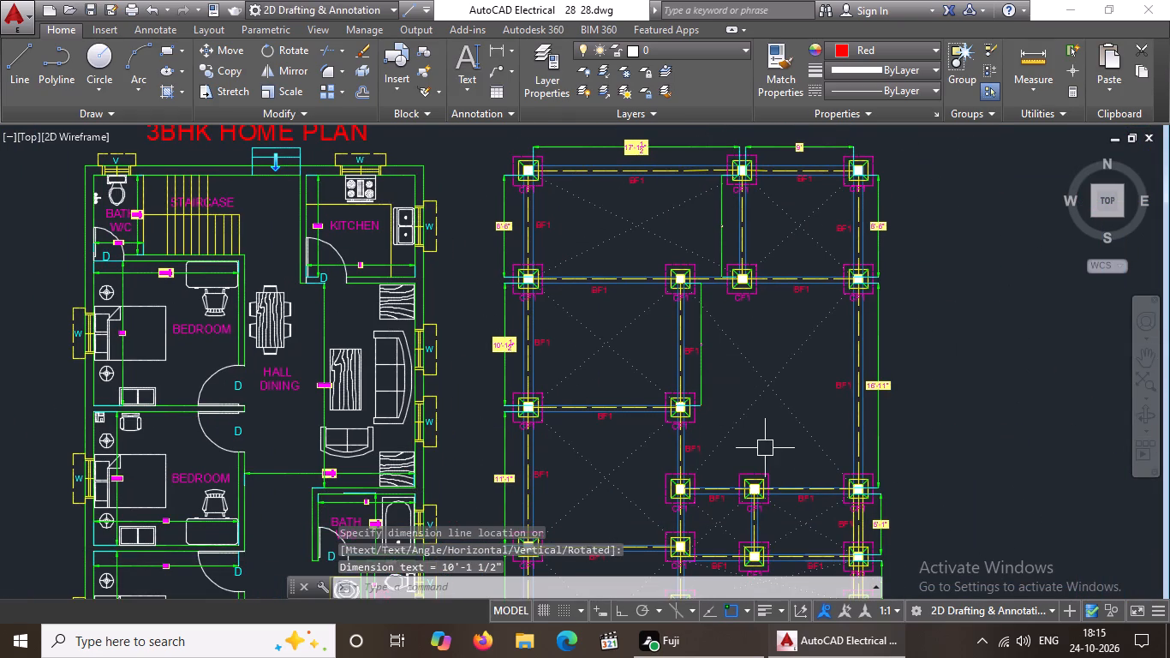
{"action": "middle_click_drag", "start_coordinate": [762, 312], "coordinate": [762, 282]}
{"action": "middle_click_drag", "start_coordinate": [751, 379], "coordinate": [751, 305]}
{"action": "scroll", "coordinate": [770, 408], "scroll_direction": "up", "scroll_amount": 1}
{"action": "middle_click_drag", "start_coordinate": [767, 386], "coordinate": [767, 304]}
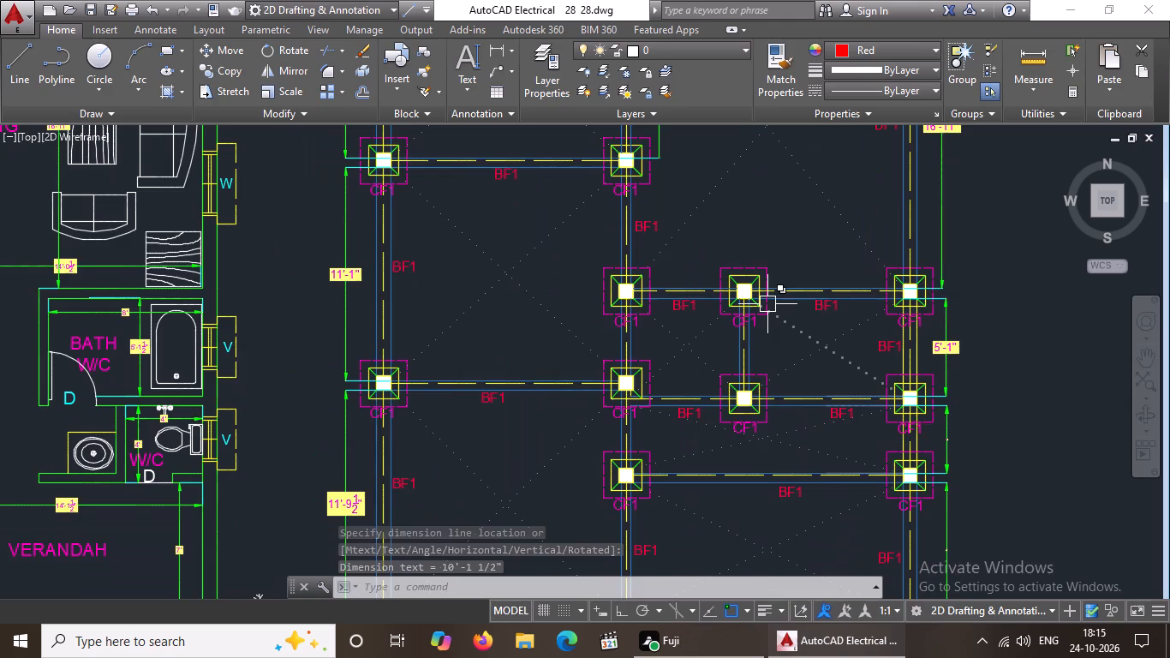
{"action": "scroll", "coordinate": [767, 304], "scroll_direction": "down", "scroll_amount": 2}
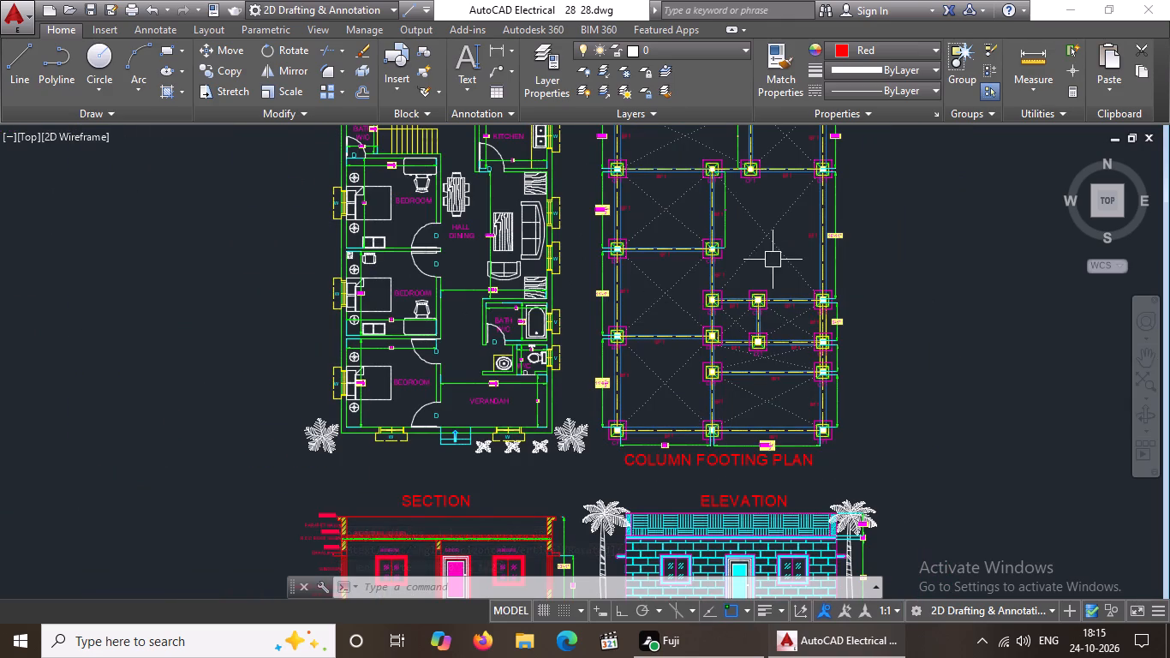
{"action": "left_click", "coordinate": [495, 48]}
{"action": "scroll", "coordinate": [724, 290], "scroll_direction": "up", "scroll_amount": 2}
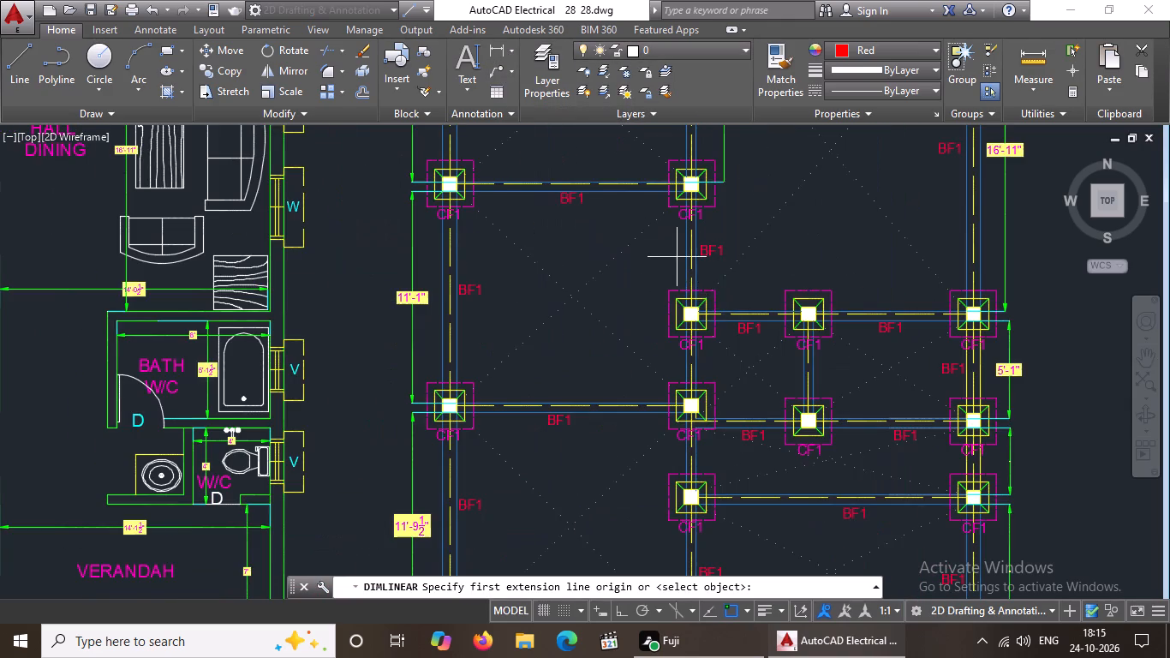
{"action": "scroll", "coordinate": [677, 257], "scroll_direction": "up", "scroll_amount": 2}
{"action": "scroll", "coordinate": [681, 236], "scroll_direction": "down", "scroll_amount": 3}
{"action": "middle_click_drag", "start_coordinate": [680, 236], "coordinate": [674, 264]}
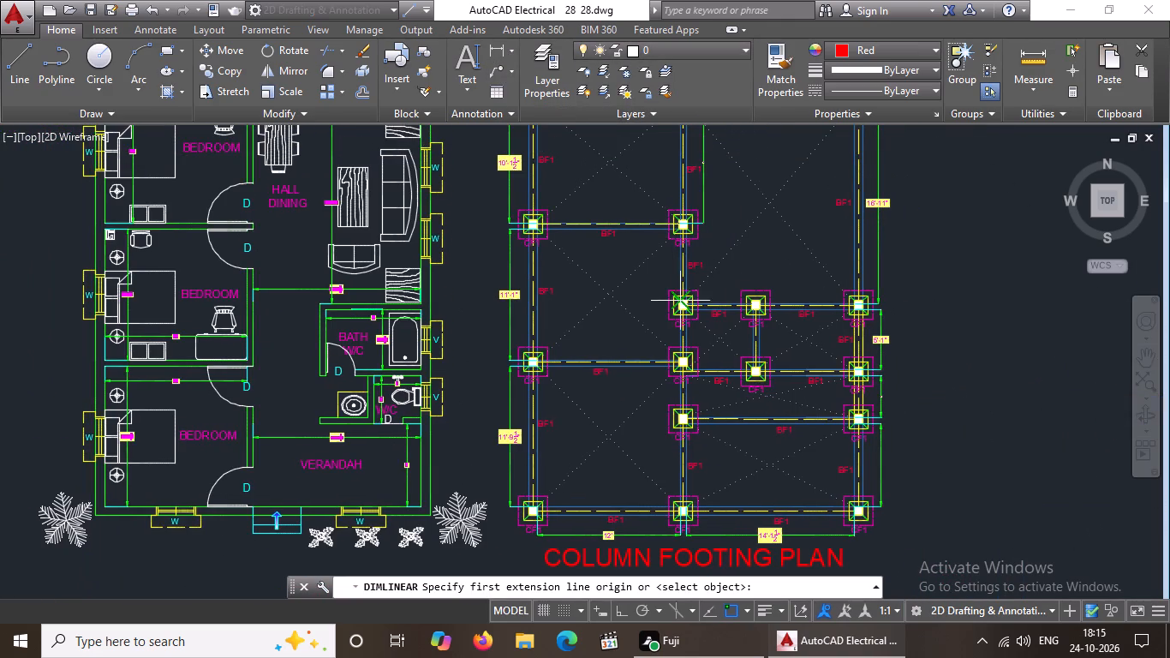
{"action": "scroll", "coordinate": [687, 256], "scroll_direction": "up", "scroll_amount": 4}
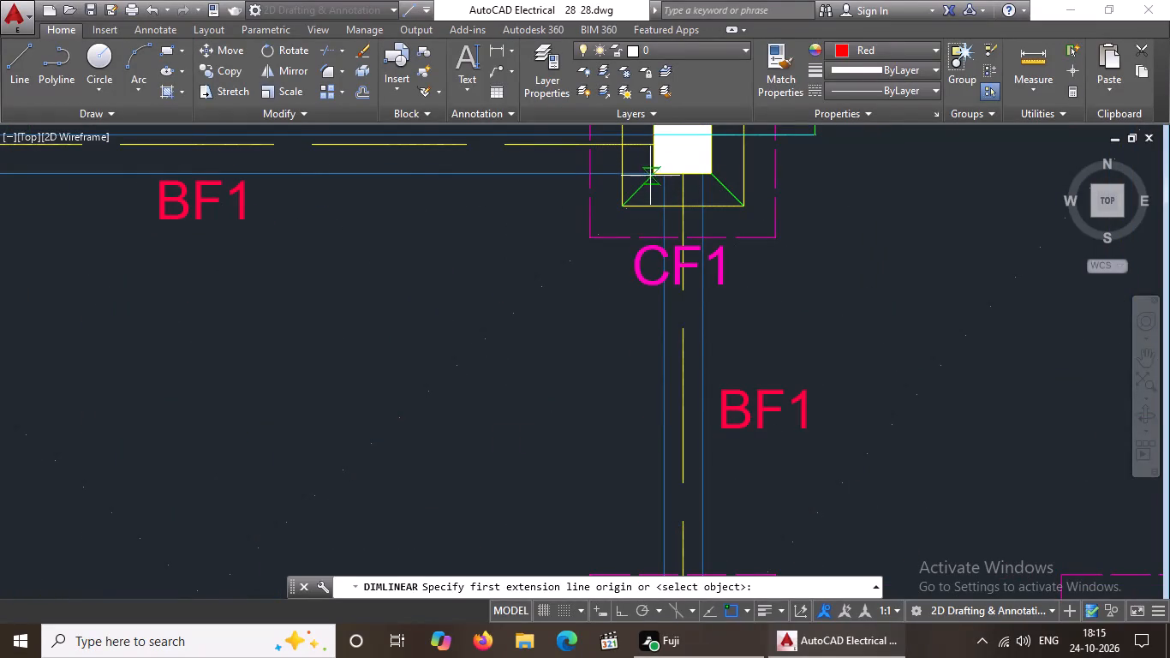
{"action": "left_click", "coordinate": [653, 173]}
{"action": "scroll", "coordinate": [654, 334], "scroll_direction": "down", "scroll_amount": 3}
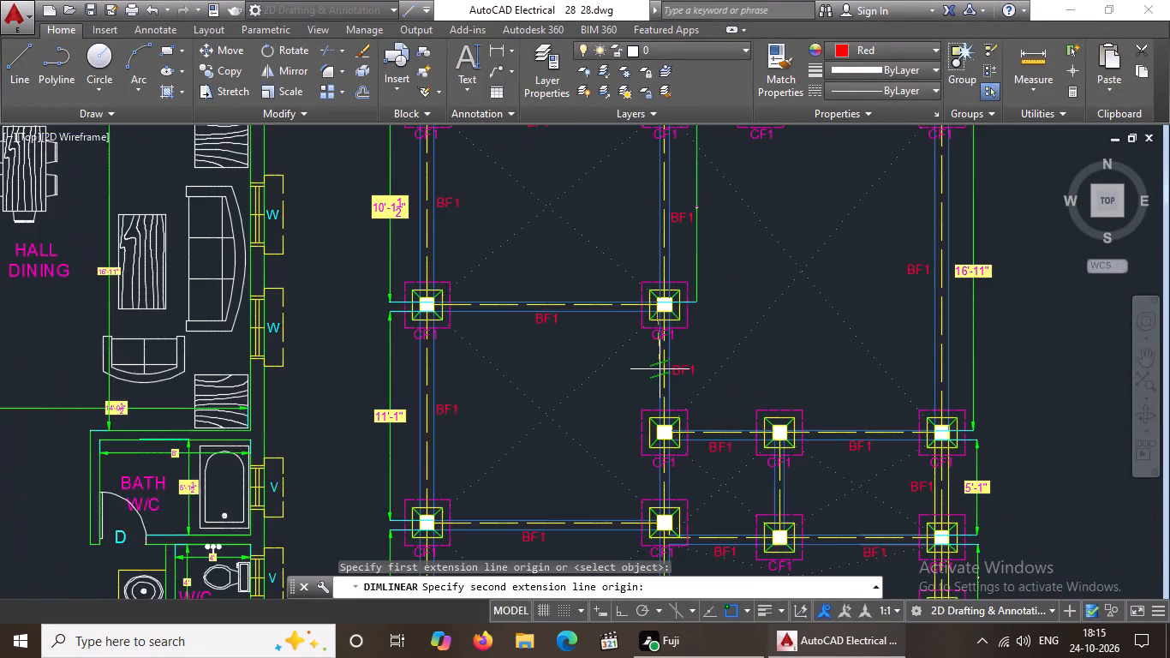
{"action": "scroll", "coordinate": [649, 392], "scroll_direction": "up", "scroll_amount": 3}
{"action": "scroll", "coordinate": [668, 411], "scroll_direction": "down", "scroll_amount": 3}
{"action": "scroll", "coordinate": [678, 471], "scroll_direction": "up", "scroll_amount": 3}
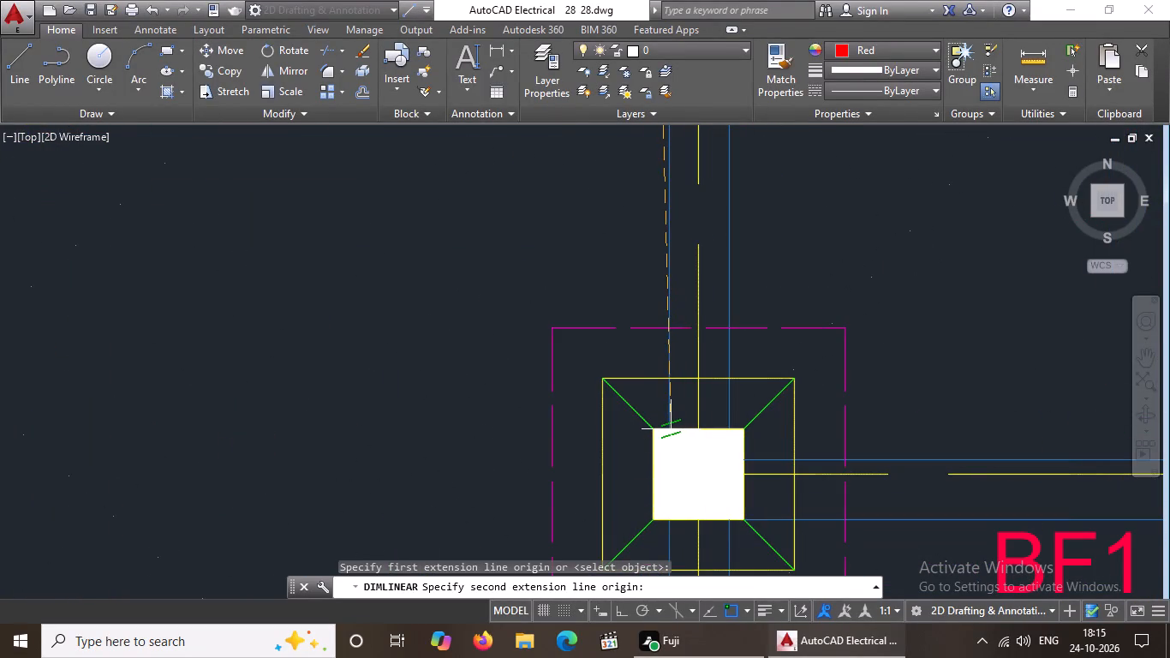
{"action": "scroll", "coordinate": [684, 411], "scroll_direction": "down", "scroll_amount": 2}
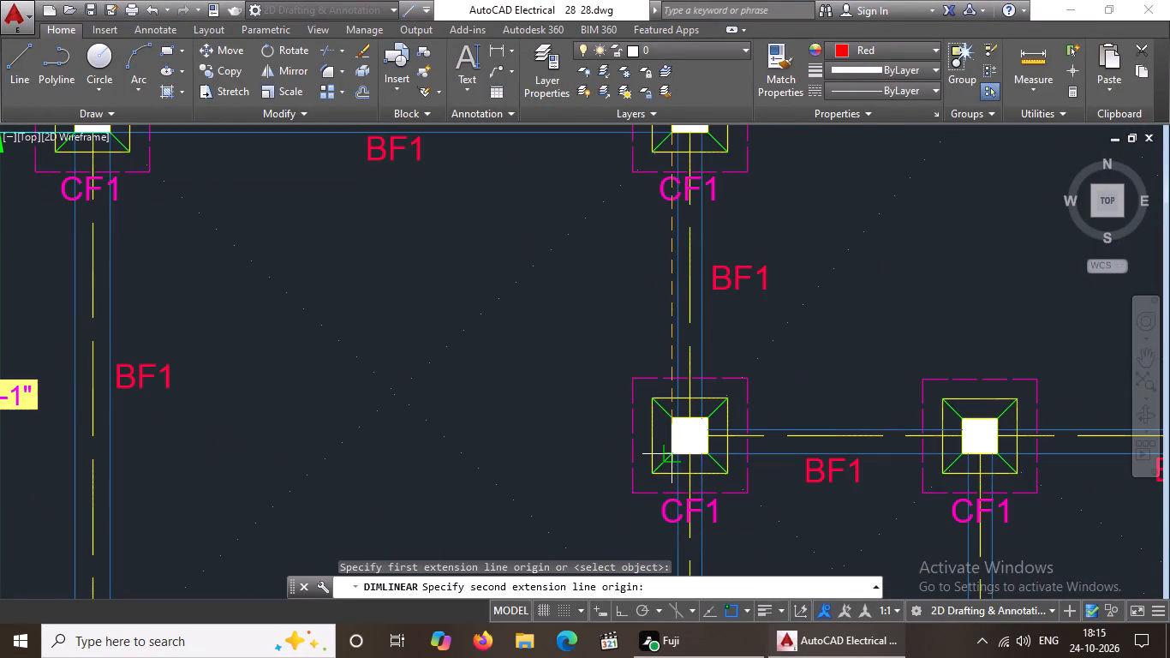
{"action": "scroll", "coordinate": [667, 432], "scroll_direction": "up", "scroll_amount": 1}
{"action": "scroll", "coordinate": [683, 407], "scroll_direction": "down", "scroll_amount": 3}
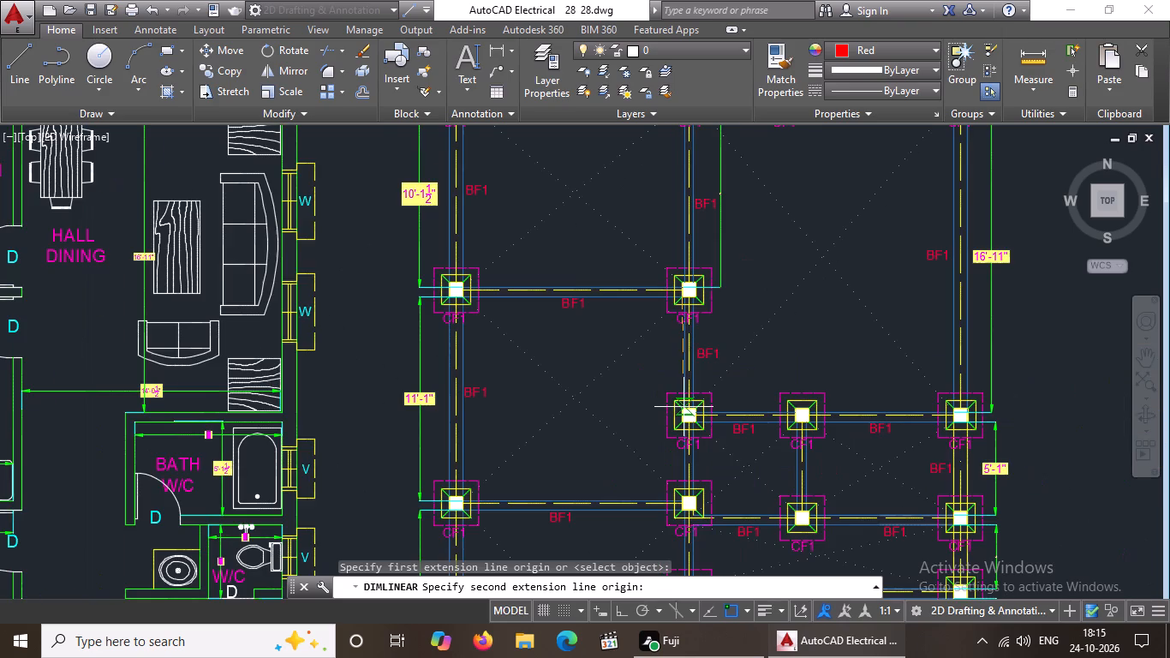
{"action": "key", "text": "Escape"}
Delete the vertical dimensions beside the 10'-1 1/2" bay's middle beam and the beam between the 17'-1 1/2" and 9' top bays.
{"action": "scroll", "coordinate": [763, 314], "scroll_direction": "down", "scroll_amount": 2}
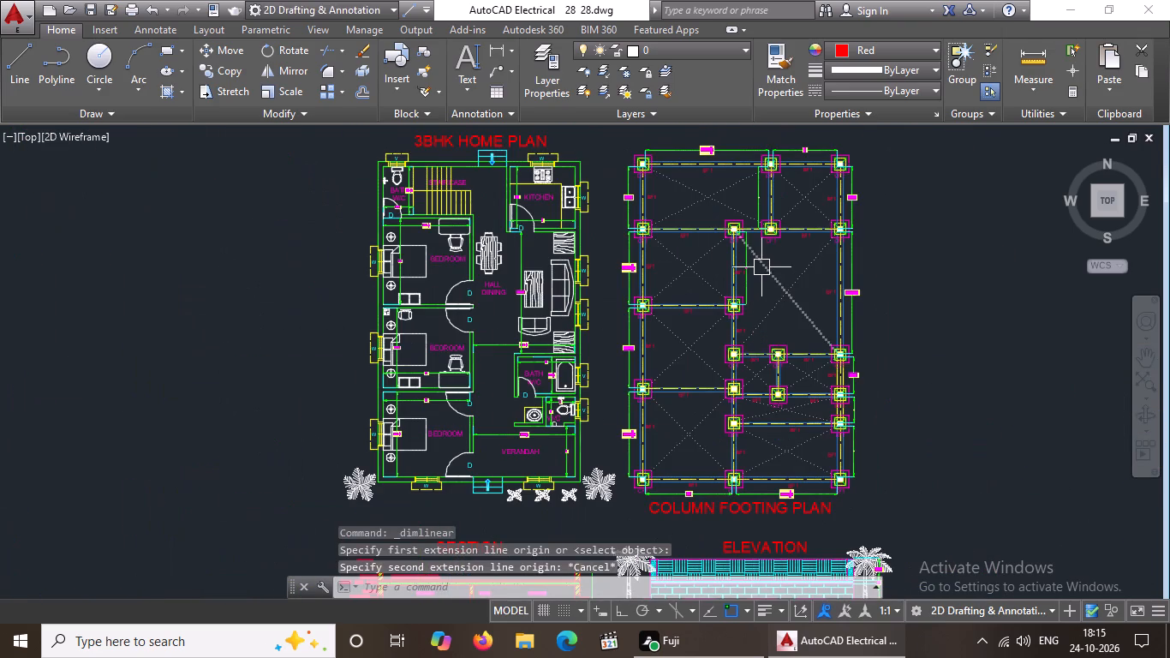
{"action": "middle_click_drag", "start_coordinate": [758, 271], "coordinate": [738, 305]}
{"action": "scroll", "coordinate": [725, 311], "scroll_direction": "up", "scroll_amount": 3}
{"action": "left_click", "coordinate": [729, 303]}
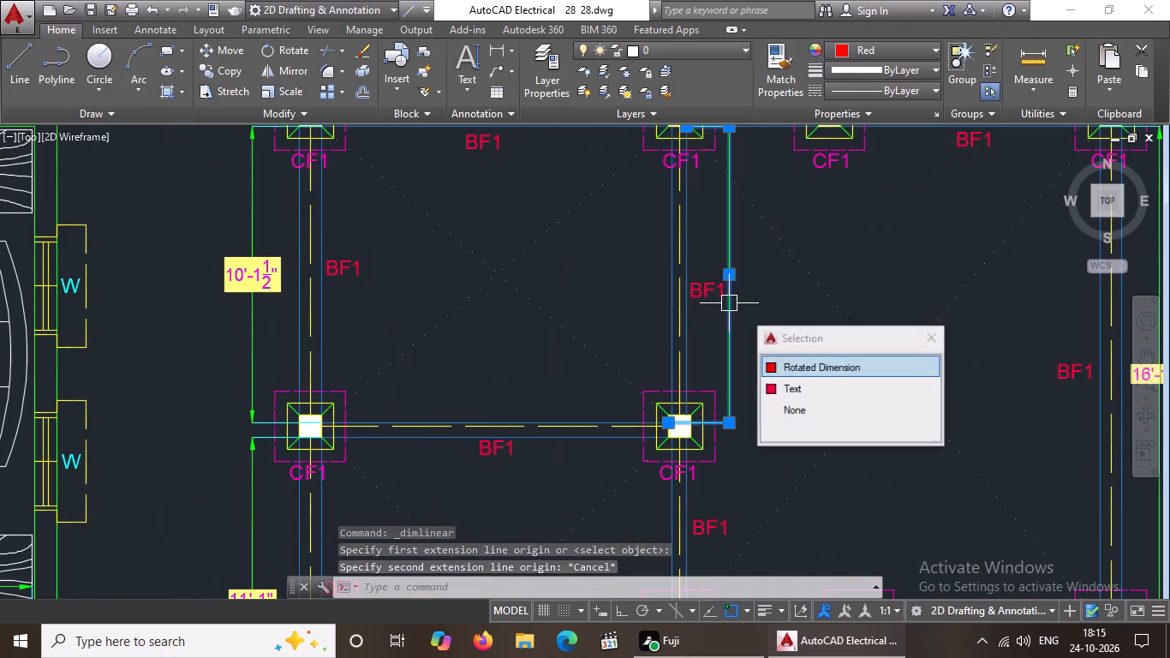
{"action": "key", "text": "Delete"}
{"action": "scroll", "coordinate": [727, 288], "scroll_direction": "down", "scroll_amount": 3}
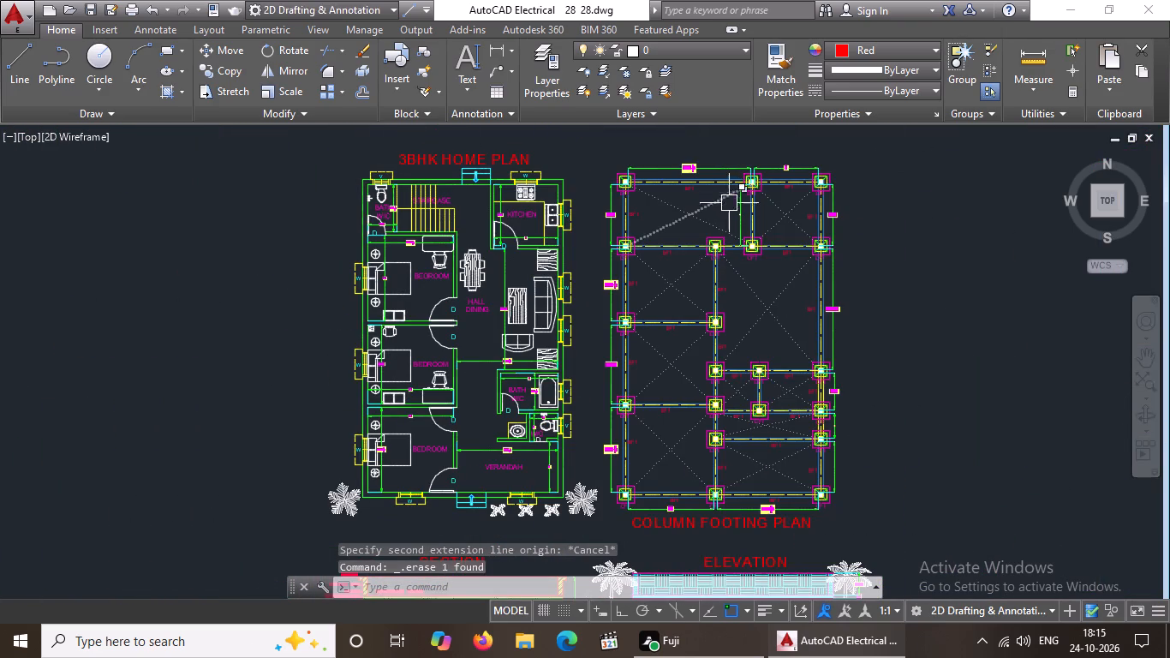
{"action": "left_click", "coordinate": [743, 219]}
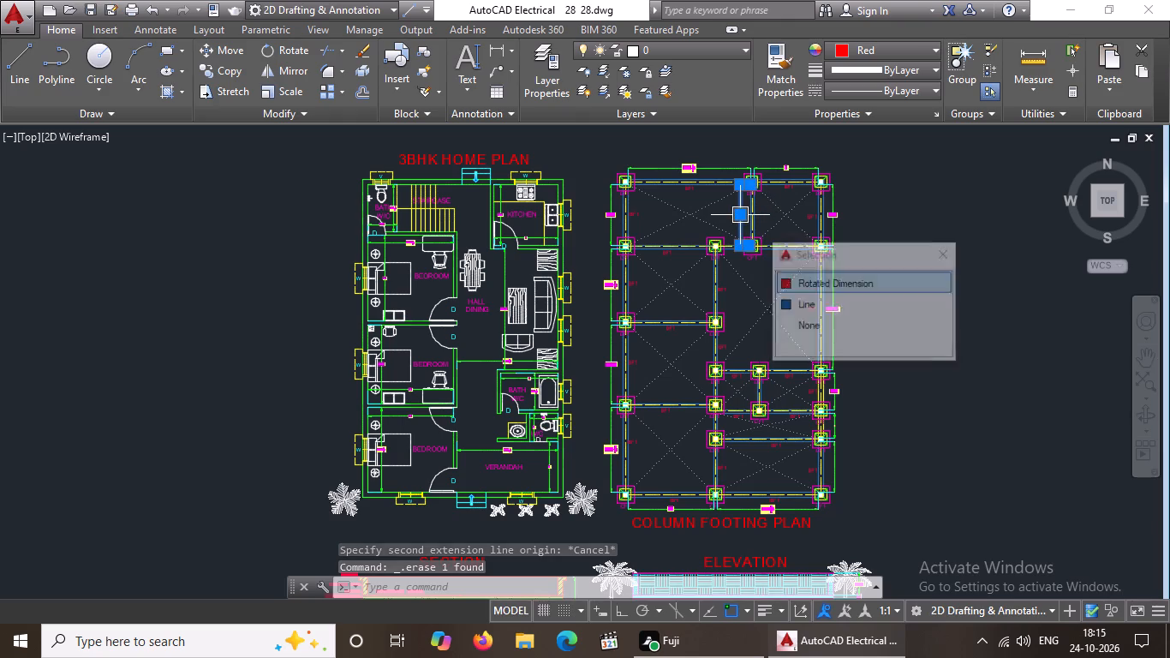
{"action": "scroll", "coordinate": [743, 219], "scroll_direction": "down", "scroll_amount": 2}
{"action": "key", "text": "Escape"}
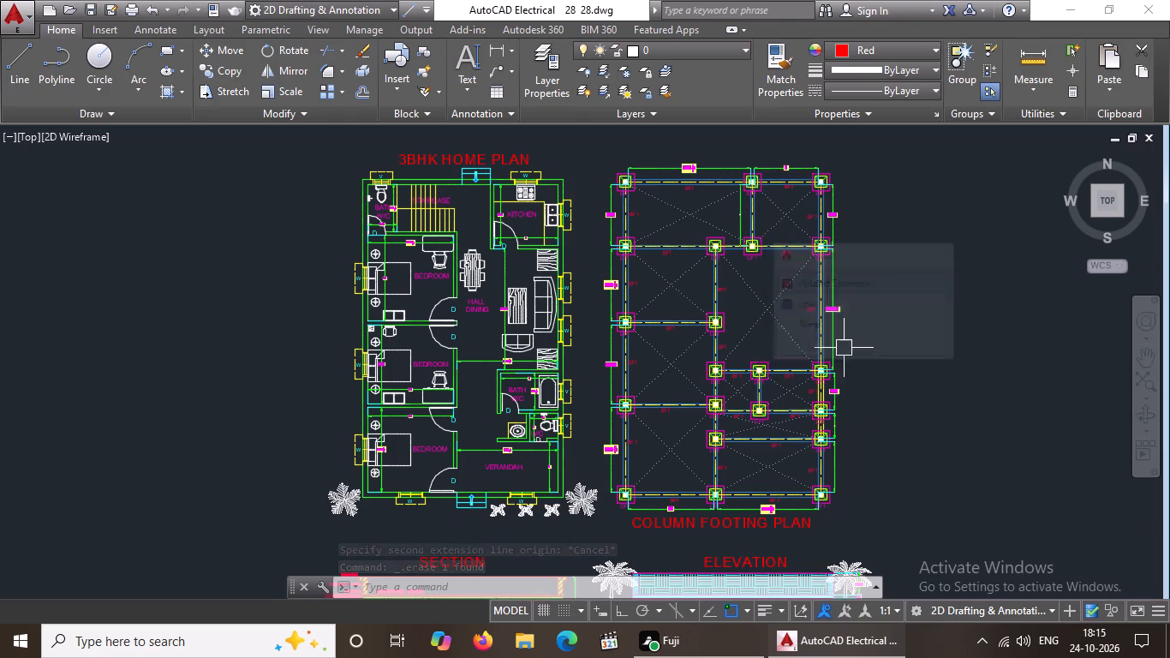
{"action": "left_click", "coordinate": [738, 217]}
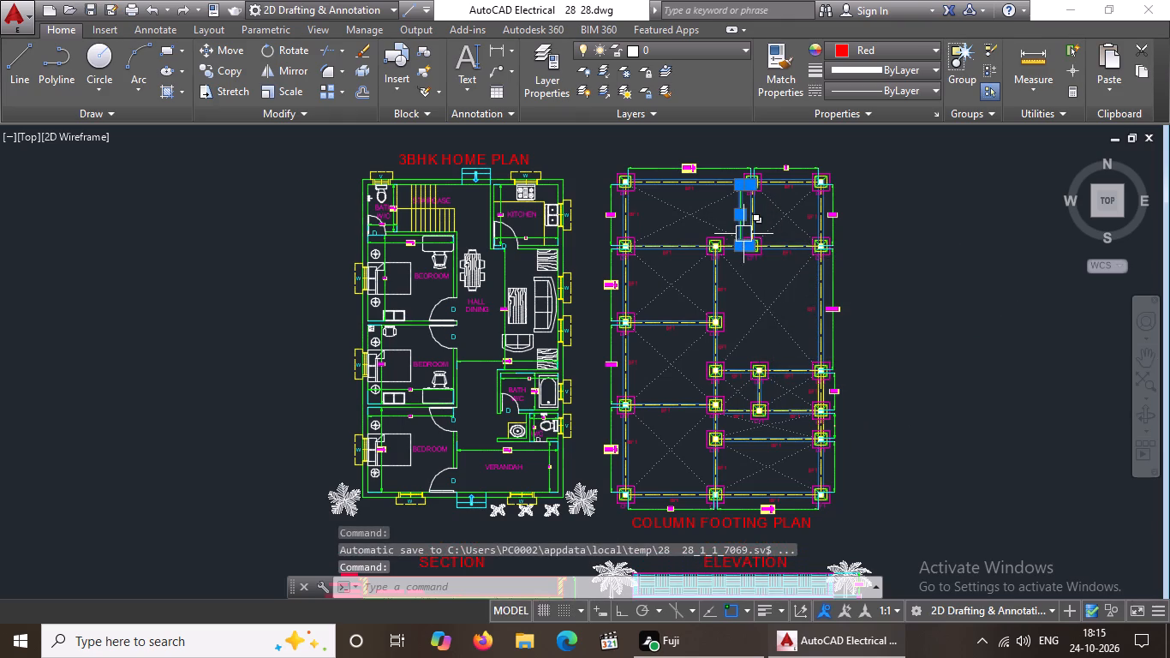
{"action": "key", "text": "Delete"}
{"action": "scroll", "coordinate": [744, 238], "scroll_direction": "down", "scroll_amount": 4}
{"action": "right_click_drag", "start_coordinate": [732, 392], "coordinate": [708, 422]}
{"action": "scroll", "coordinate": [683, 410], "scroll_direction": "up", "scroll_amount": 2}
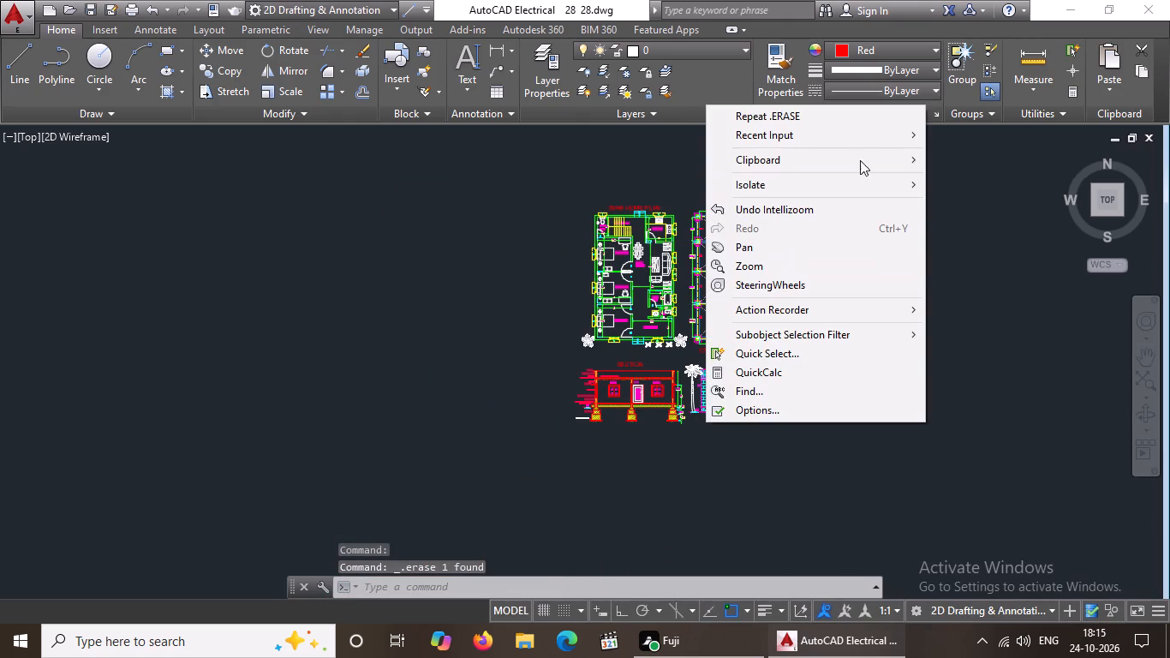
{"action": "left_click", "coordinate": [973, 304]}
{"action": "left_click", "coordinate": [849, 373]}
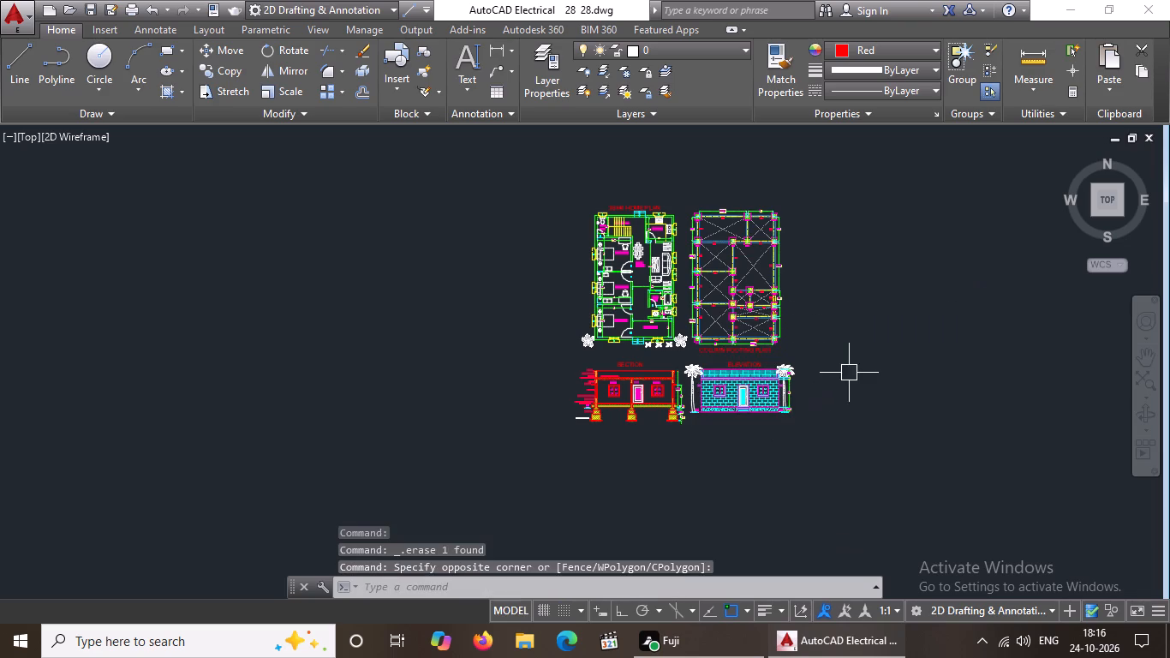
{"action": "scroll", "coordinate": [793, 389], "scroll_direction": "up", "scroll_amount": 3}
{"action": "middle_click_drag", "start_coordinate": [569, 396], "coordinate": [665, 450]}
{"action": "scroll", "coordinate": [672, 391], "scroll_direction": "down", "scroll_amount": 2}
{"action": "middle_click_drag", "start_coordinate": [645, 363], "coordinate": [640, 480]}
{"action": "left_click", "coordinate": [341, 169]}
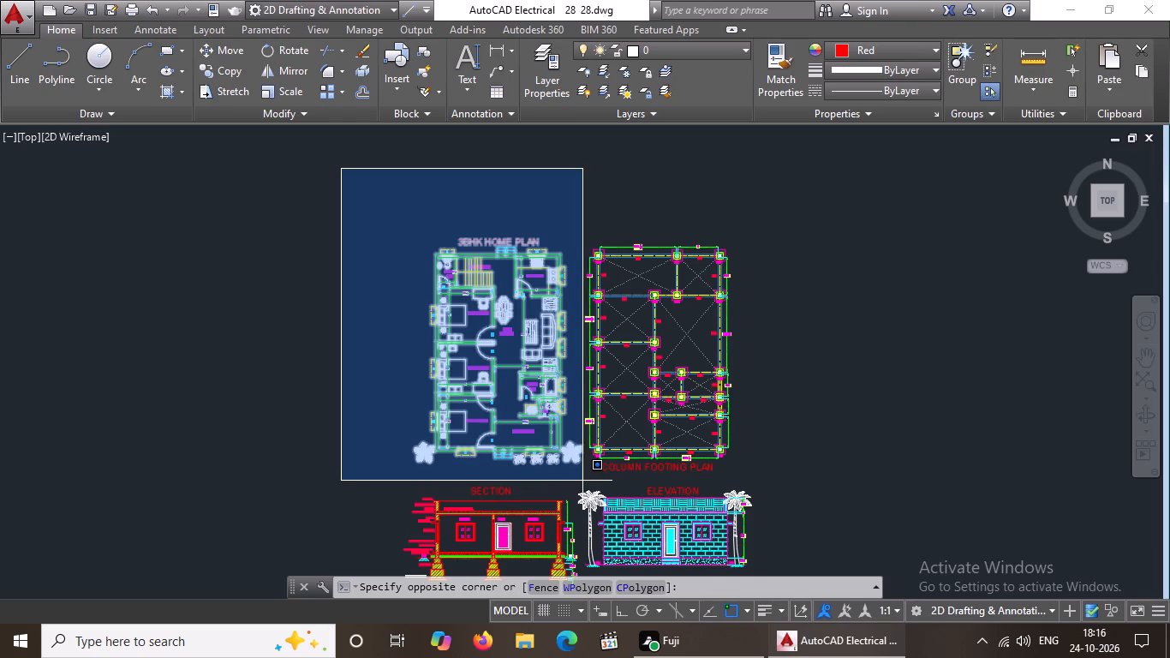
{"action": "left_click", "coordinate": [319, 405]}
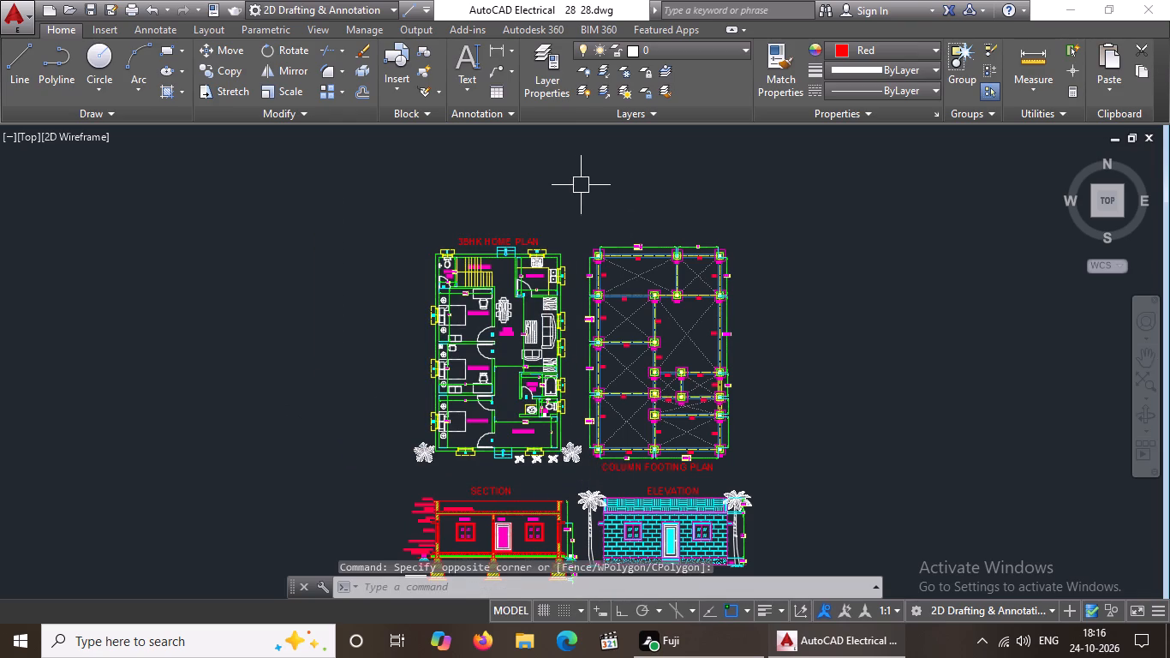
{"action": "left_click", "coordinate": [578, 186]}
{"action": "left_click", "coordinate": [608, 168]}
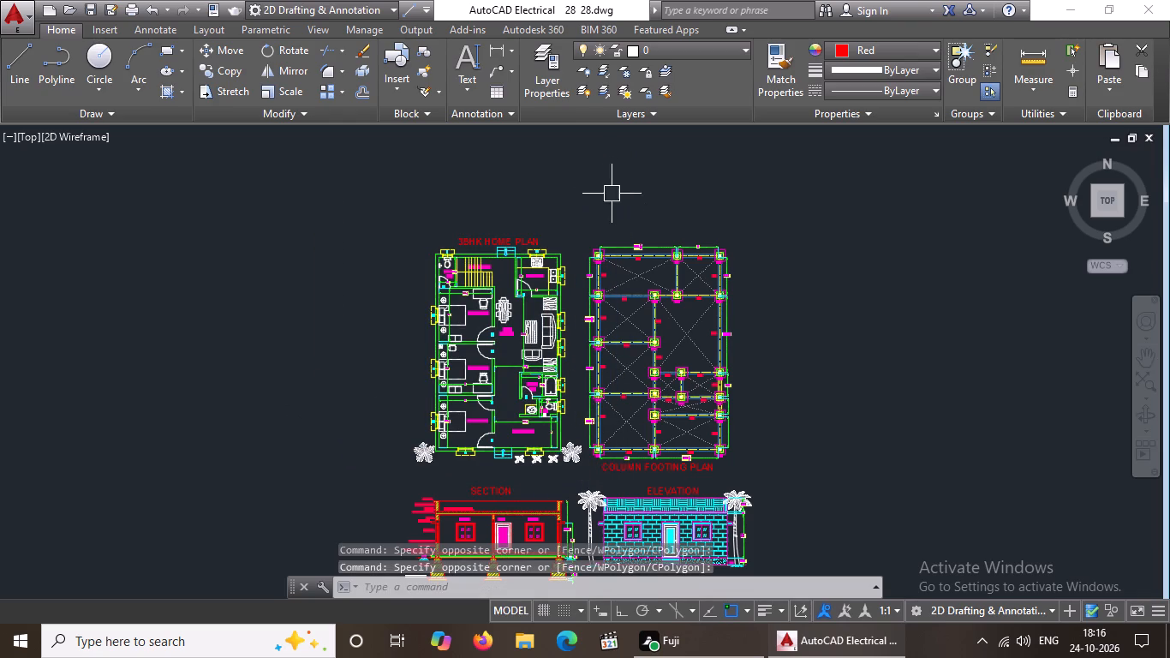
Move the COLUMN FOOTING PLAN title from below the footing plan to above it, level with the 3BHK HOME PLAN title.
{"action": "scroll", "coordinate": [689, 473], "scroll_direction": "up", "scroll_amount": 2}
{"action": "left_click", "coordinate": [638, 462]}
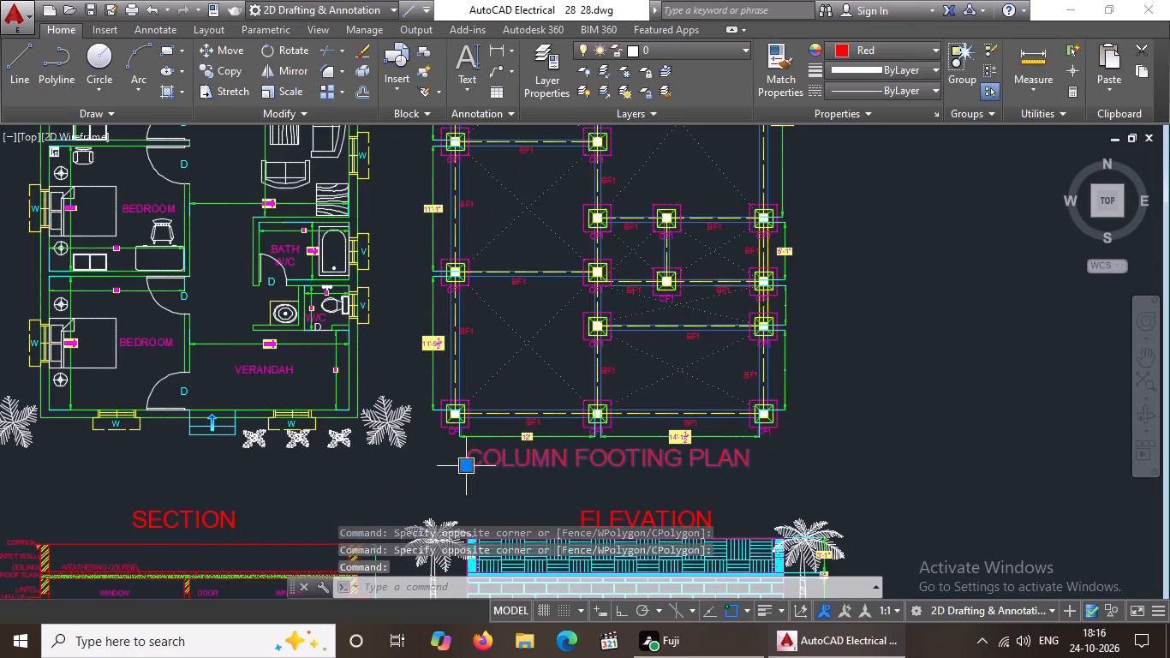
{"action": "left_click", "coordinate": [463, 470]}
{"action": "scroll", "coordinate": [498, 436], "scroll_direction": "down", "scroll_amount": 2}
{"action": "scroll", "coordinate": [504, 223], "scroll_direction": "up", "scroll_amount": 2}
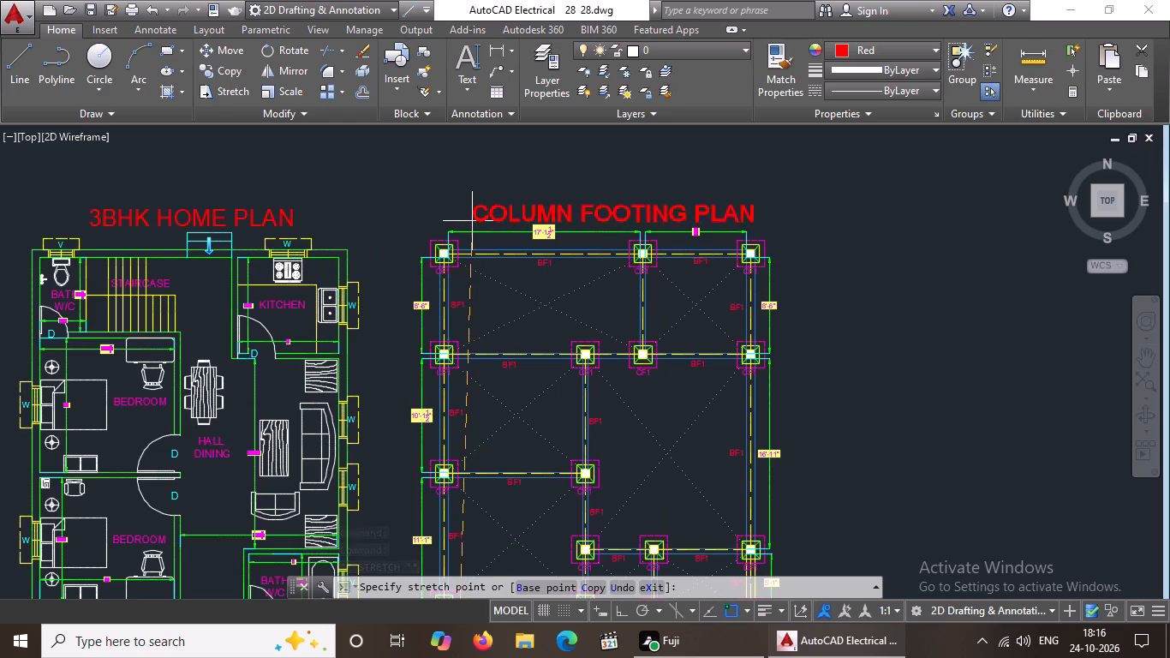
{"action": "left_click", "coordinate": [472, 217]}
{"action": "scroll", "coordinate": [536, 201], "scroll_direction": "down", "scroll_amount": 3}
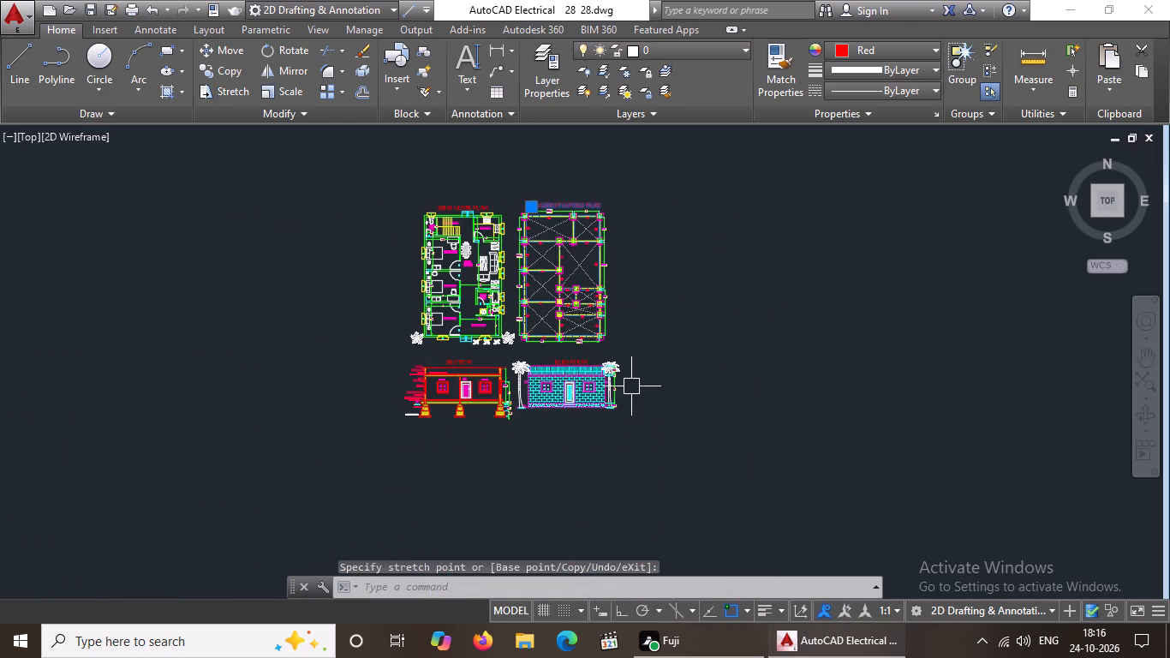
{"action": "key", "text": "Escape"}
Move the whole section drawing, with its title, labels and dimensions, slightly up towards the home plan.
{"action": "scroll", "coordinate": [524, 418], "scroll_direction": "up", "scroll_amount": 2}
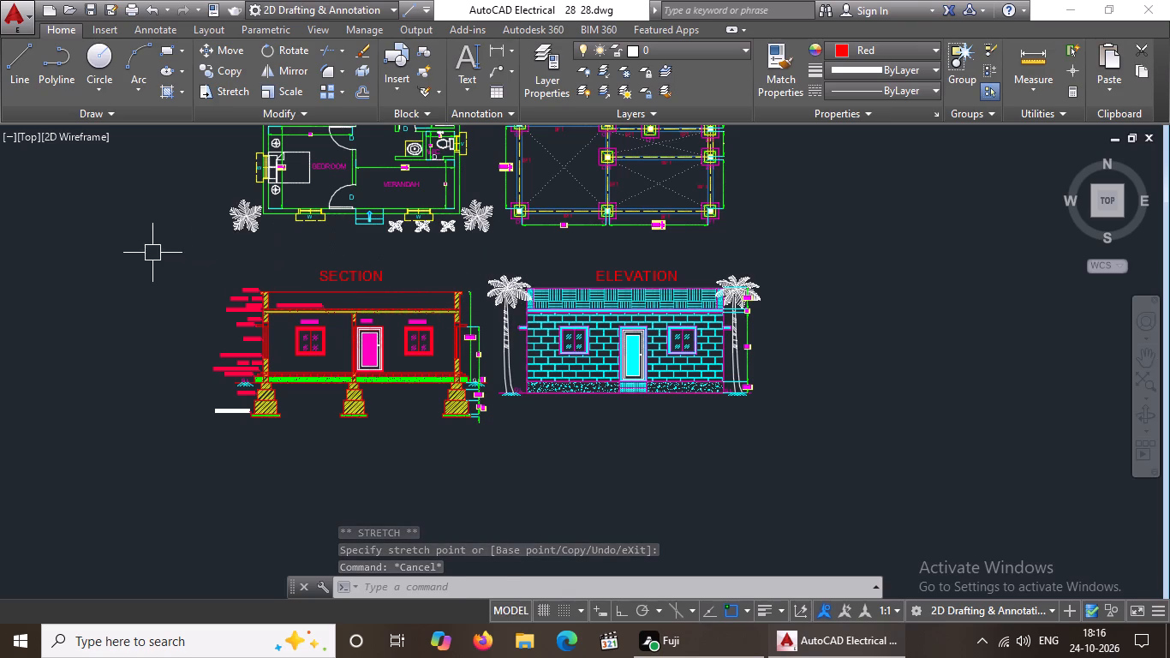
{"action": "left_click", "coordinate": [128, 245]}
{"action": "left_click", "coordinate": [496, 444]}
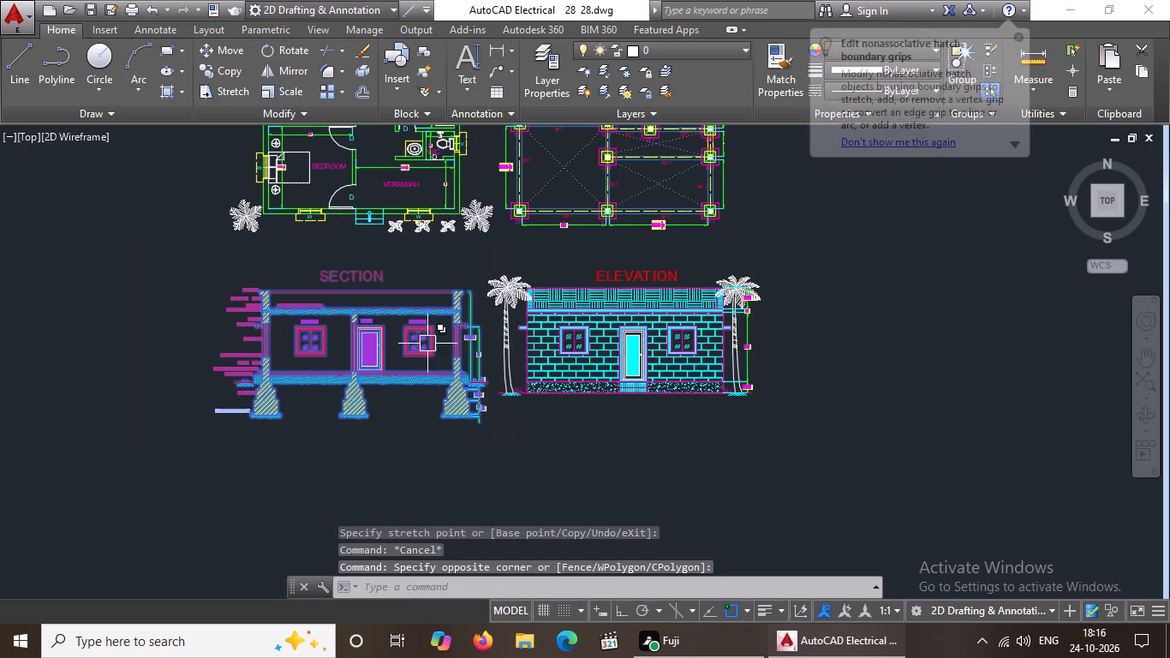
{"action": "left_click", "coordinate": [230, 51]}
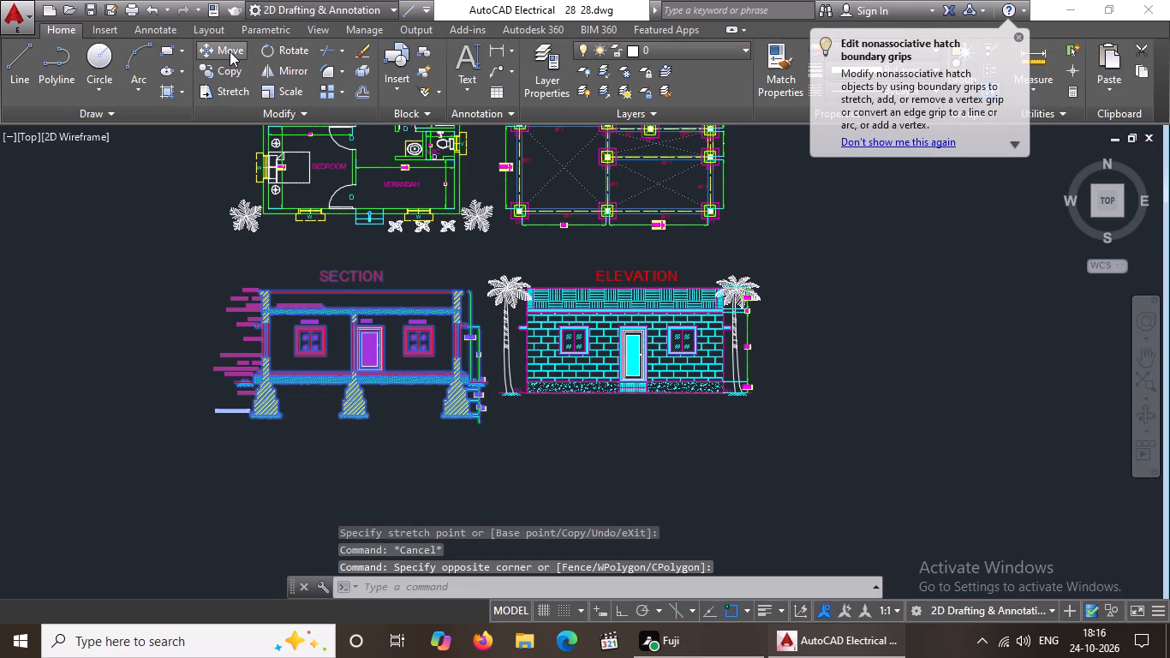
{"action": "left_click", "coordinate": [363, 368]}
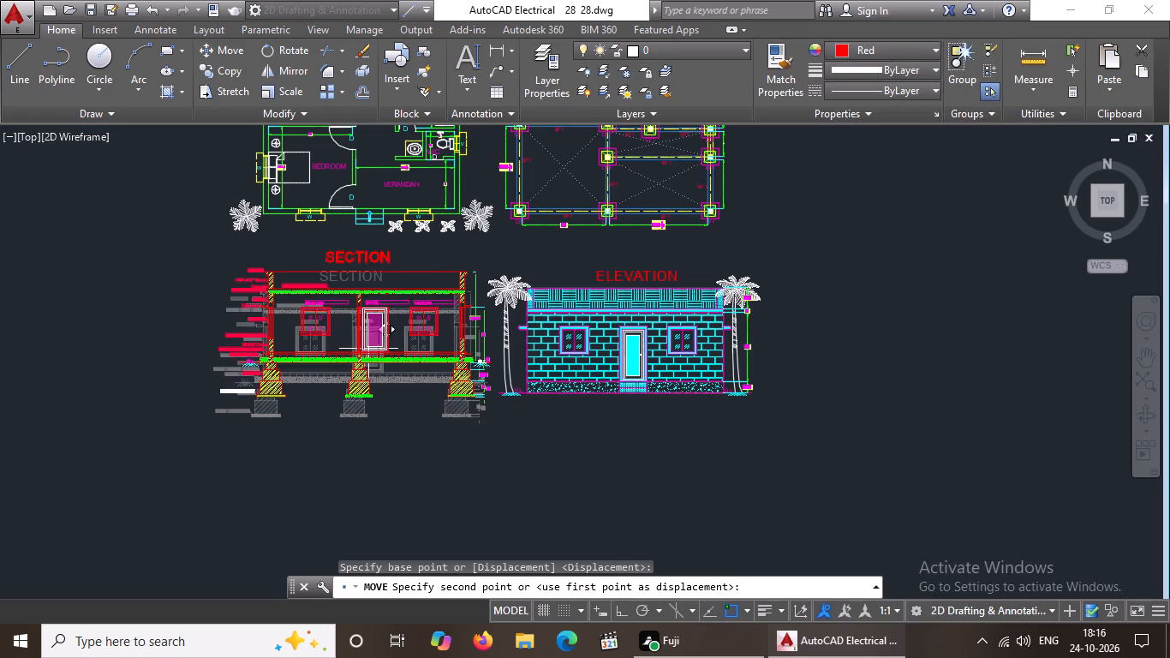
{"action": "left_click", "coordinate": [369, 349]}
{"action": "key", "text": "Escape"}
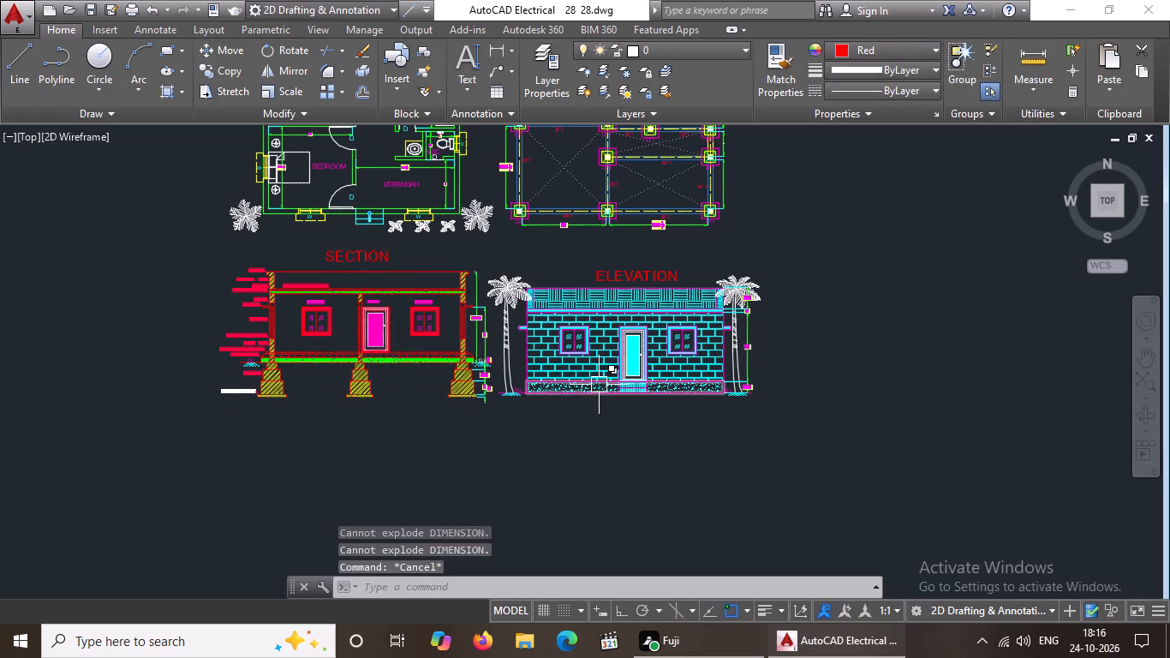
Move the whole elevation drawing, with its title, palm trees and dimensions, slightly up towards the column footing plan.
{"action": "middle_click", "coordinate": [599, 384]}
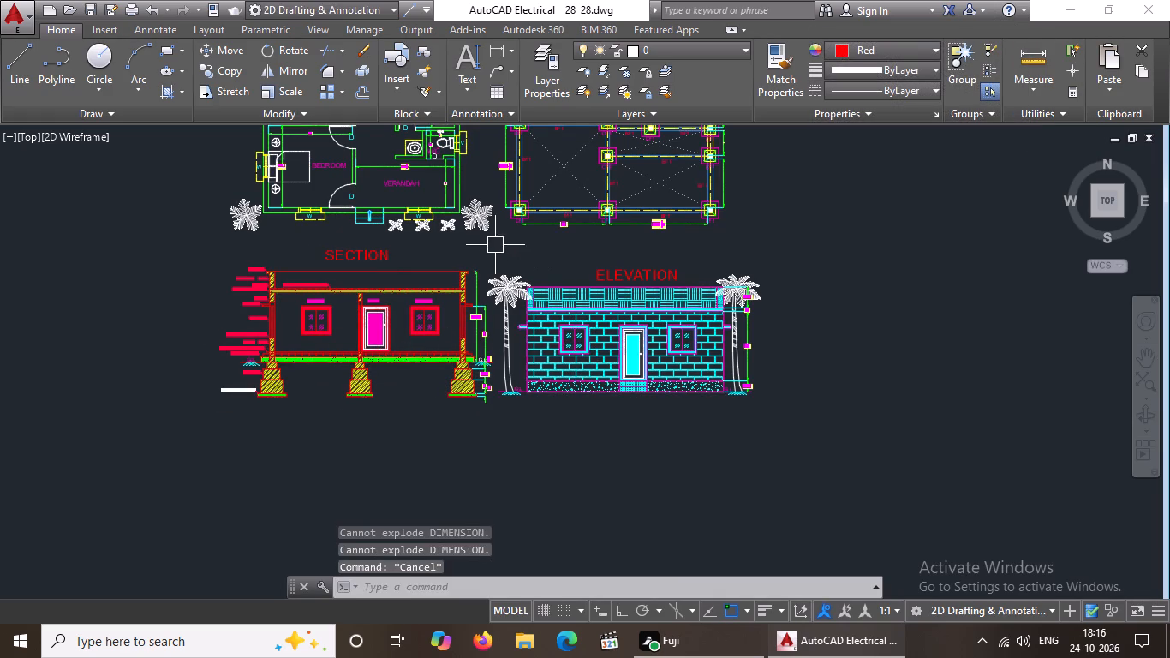
{"action": "left_click", "coordinate": [481, 242]}
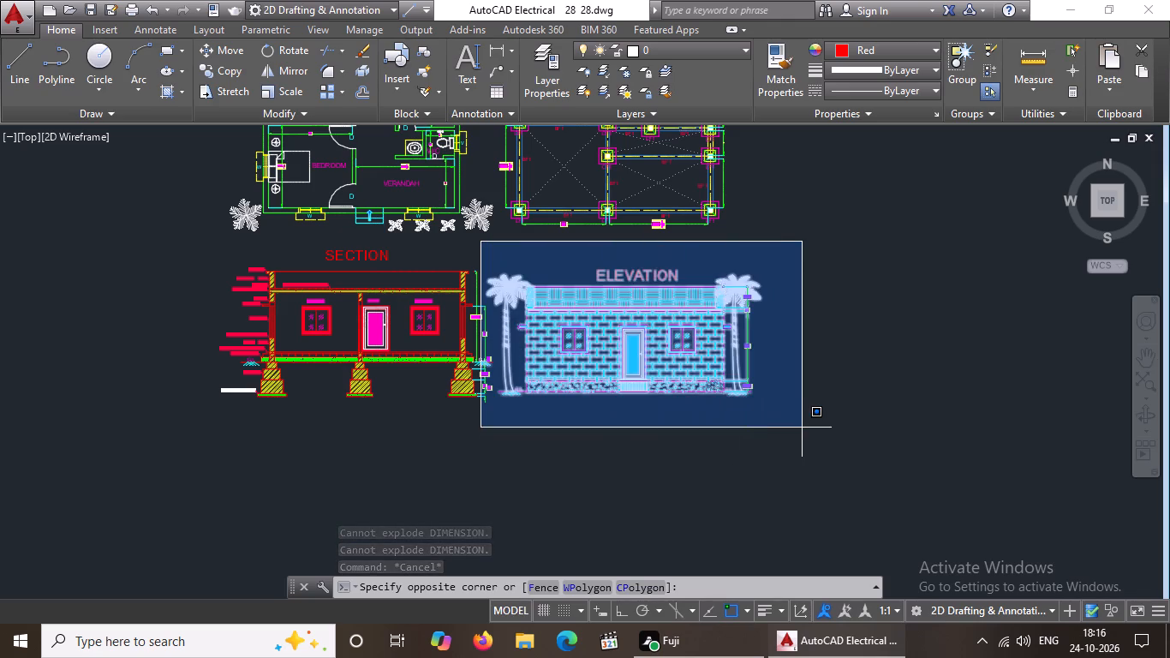
{"action": "left_click", "coordinate": [803, 428]}
{"action": "key", "text": "Escape"}
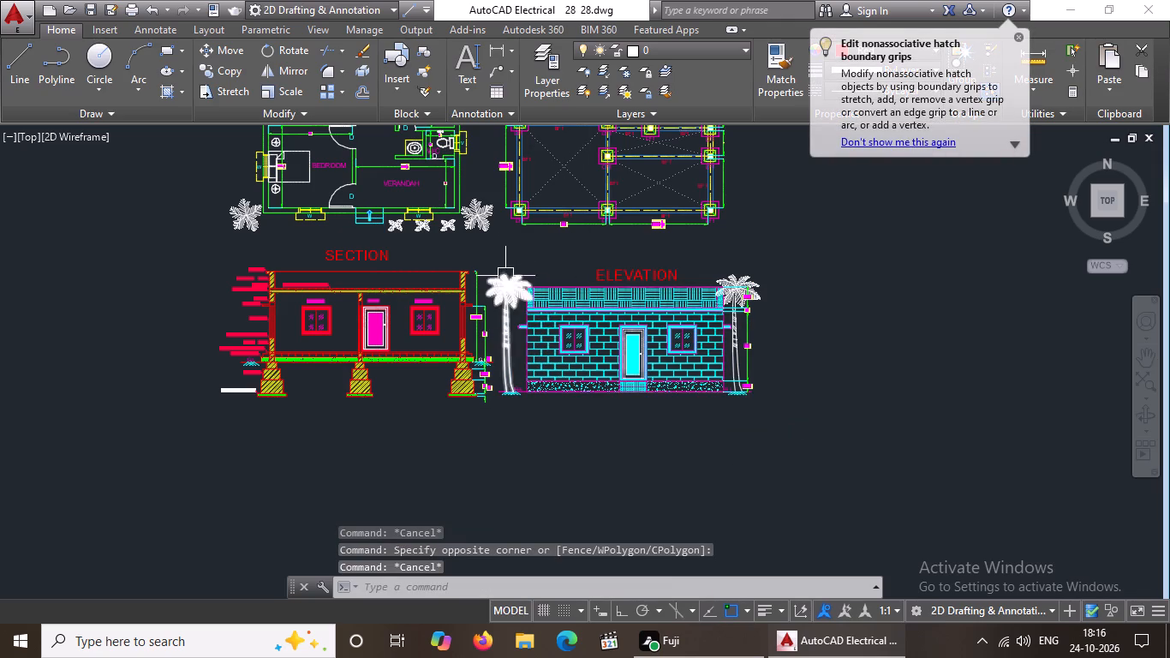
{"action": "left_click_drag", "start_coordinate": [486, 242], "coordinate": [487, 249]}
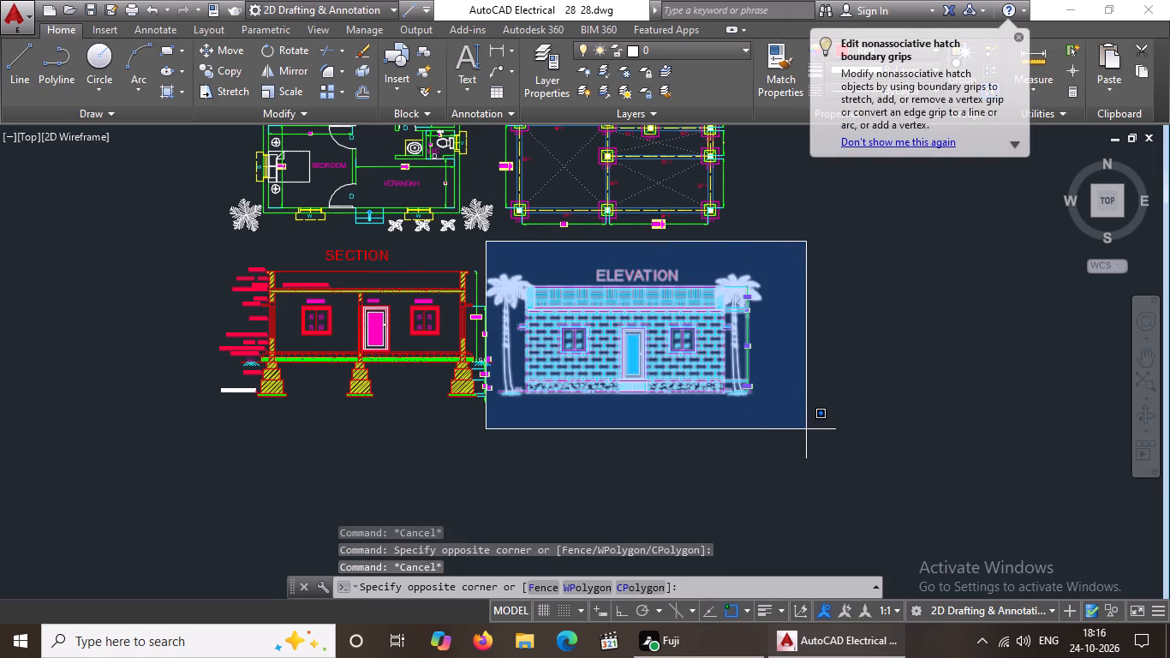
{"action": "left_click", "coordinate": [809, 428]}
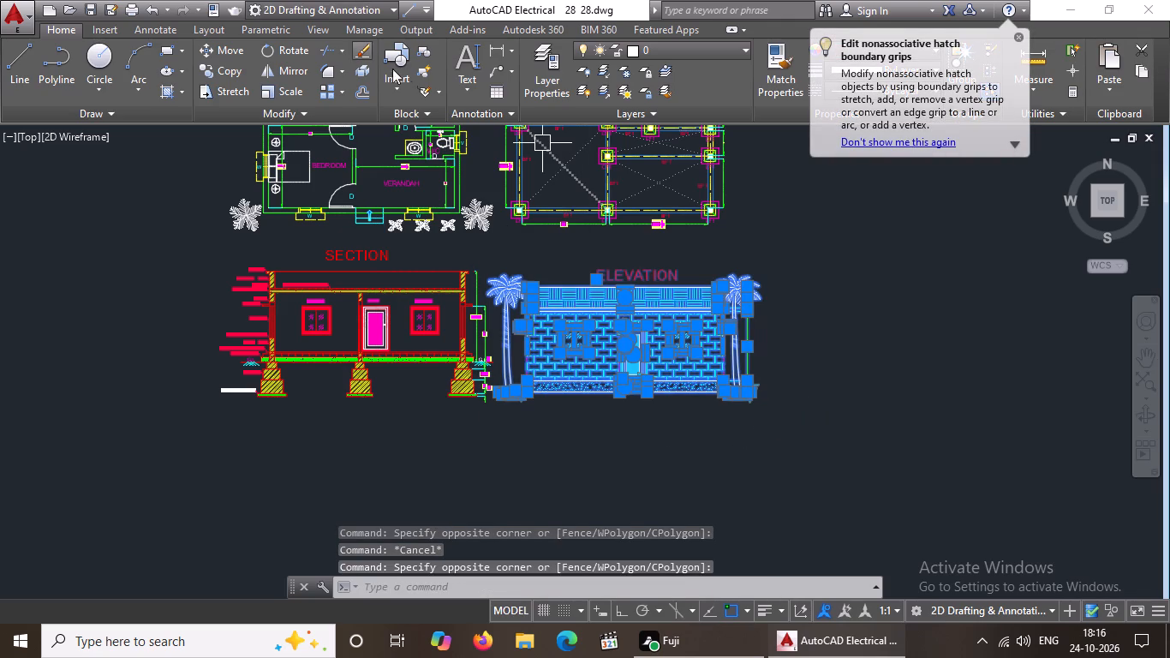
{"action": "left_click", "coordinate": [225, 51]}
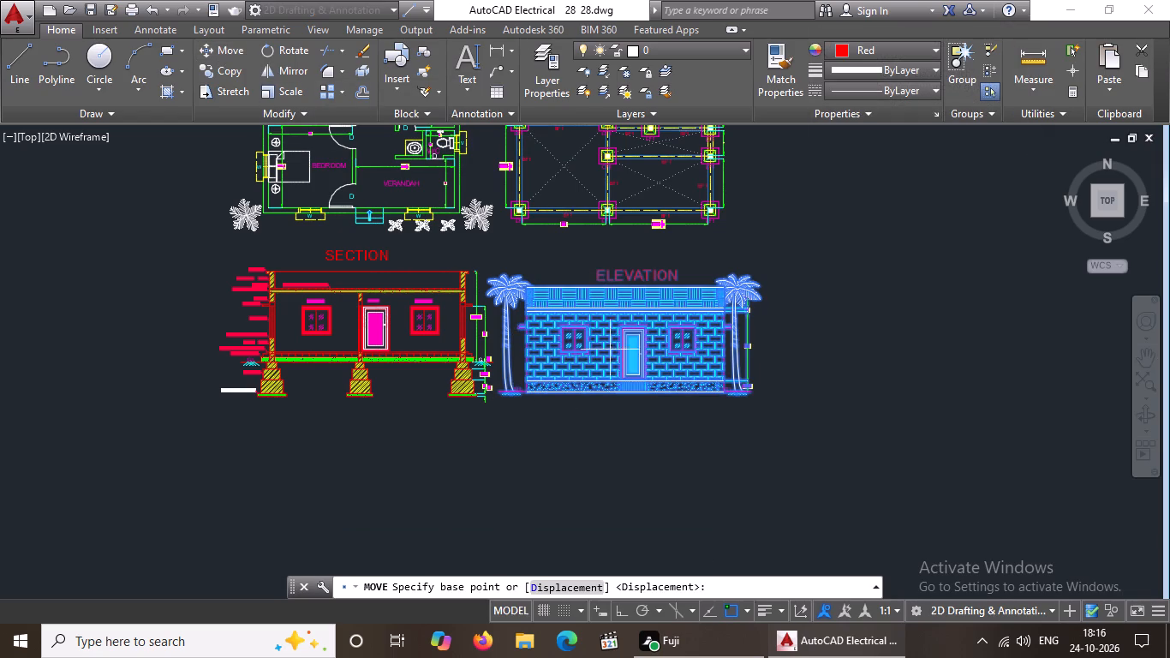
{"action": "left_click", "coordinate": [622, 340]}
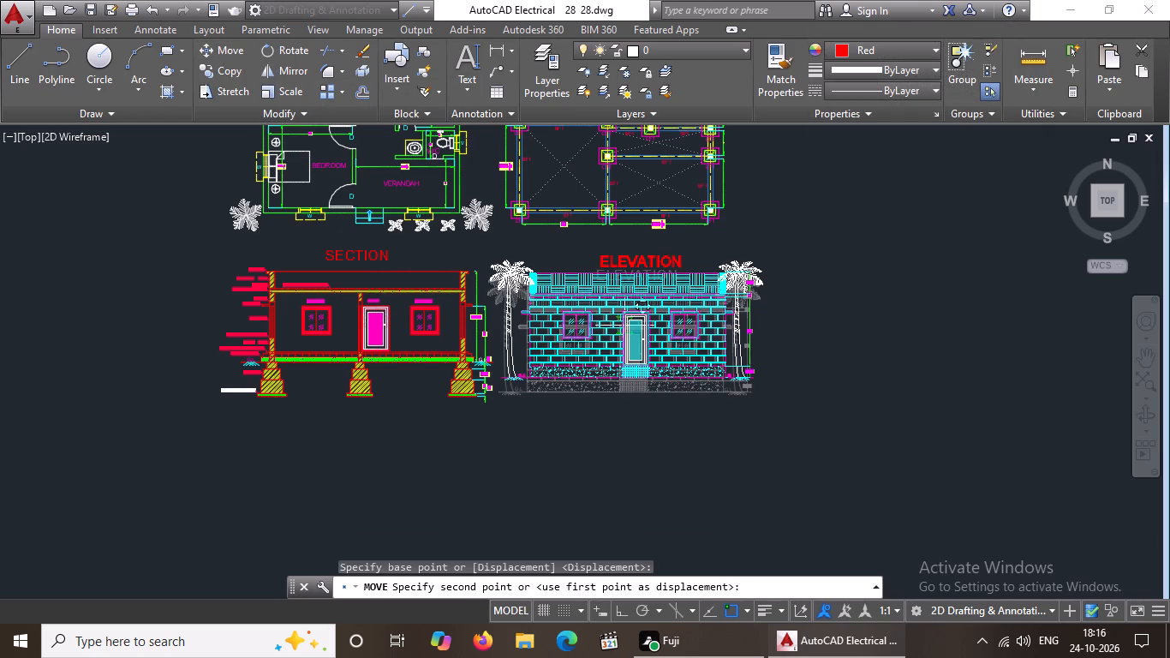
{"action": "left_click", "coordinate": [624, 326]}
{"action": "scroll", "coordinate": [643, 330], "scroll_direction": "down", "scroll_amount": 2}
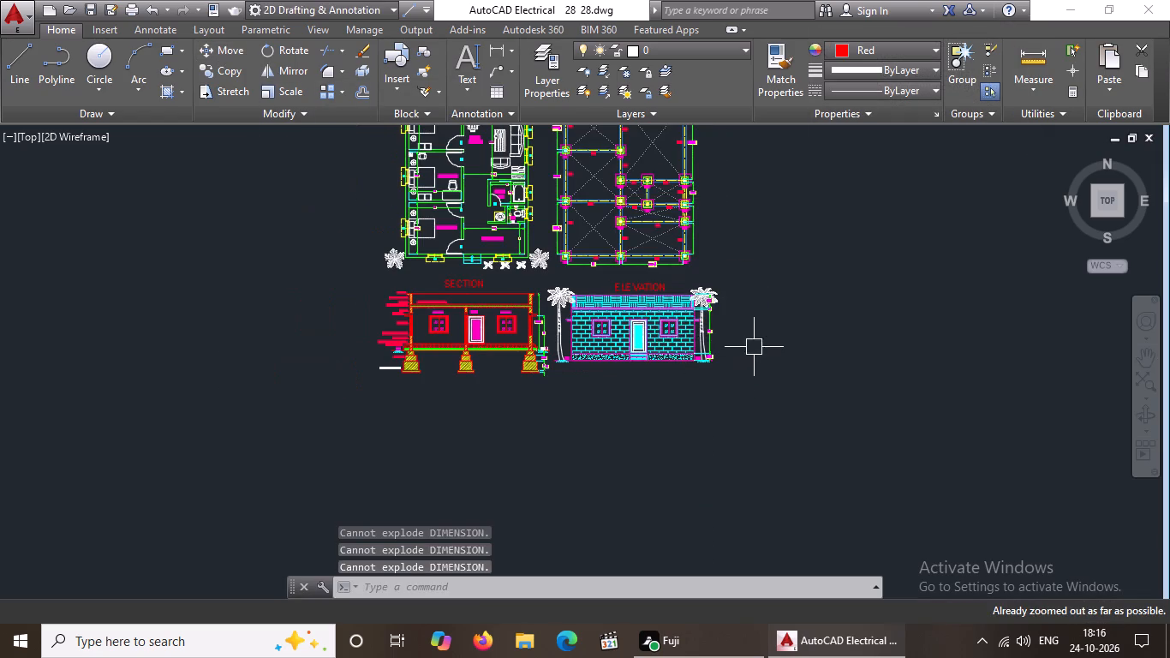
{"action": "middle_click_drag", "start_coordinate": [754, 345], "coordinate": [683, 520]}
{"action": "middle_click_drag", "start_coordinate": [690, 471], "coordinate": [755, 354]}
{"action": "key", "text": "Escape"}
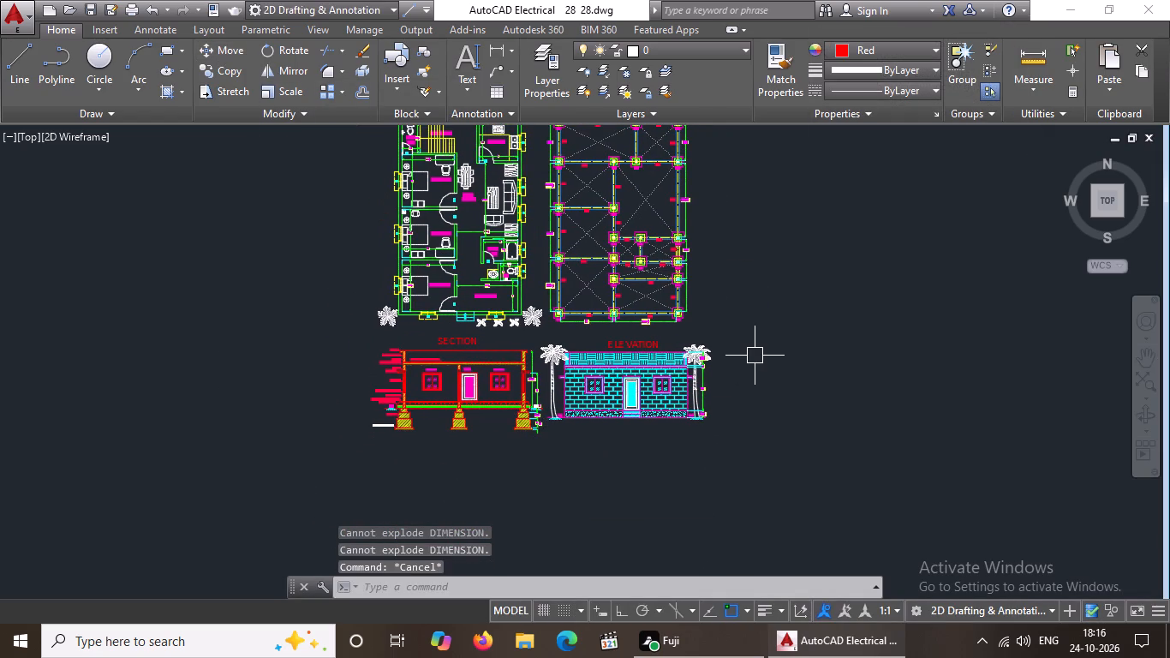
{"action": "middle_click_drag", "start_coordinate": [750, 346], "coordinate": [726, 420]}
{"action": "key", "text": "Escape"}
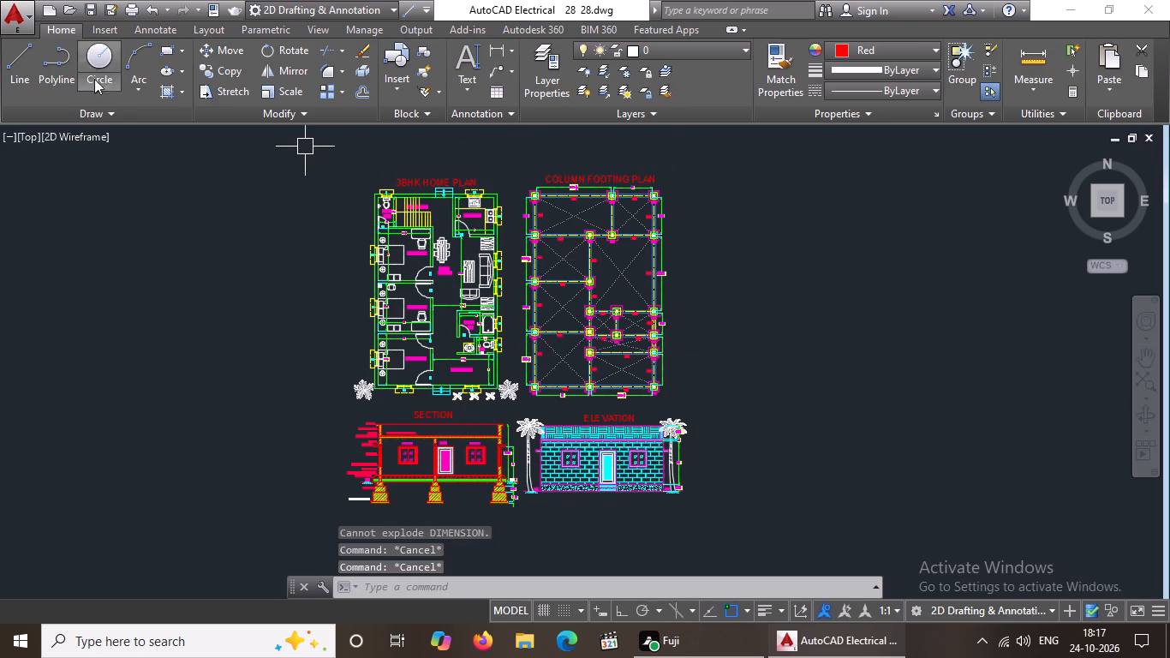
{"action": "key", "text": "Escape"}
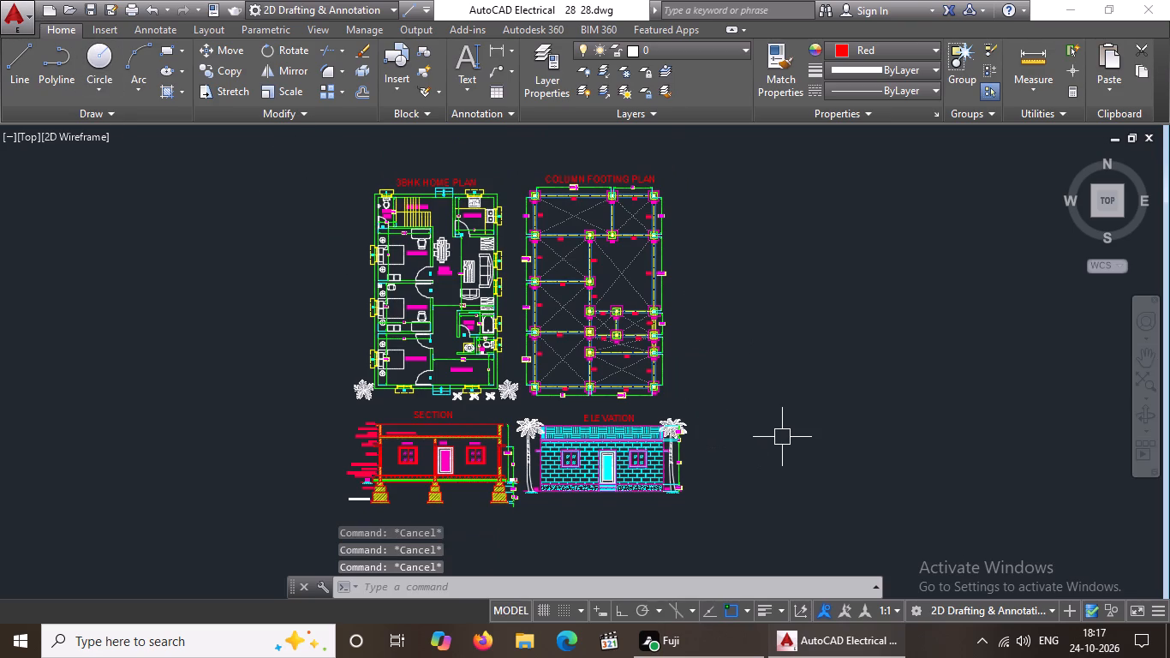
Open the tool palettes and look through the sample palettes from Annotation and Civil to Hatches and Fills, Tables and Command Tools.
{"action": "type", "text": "TP"}
{"action": "key", "text": "Return"}
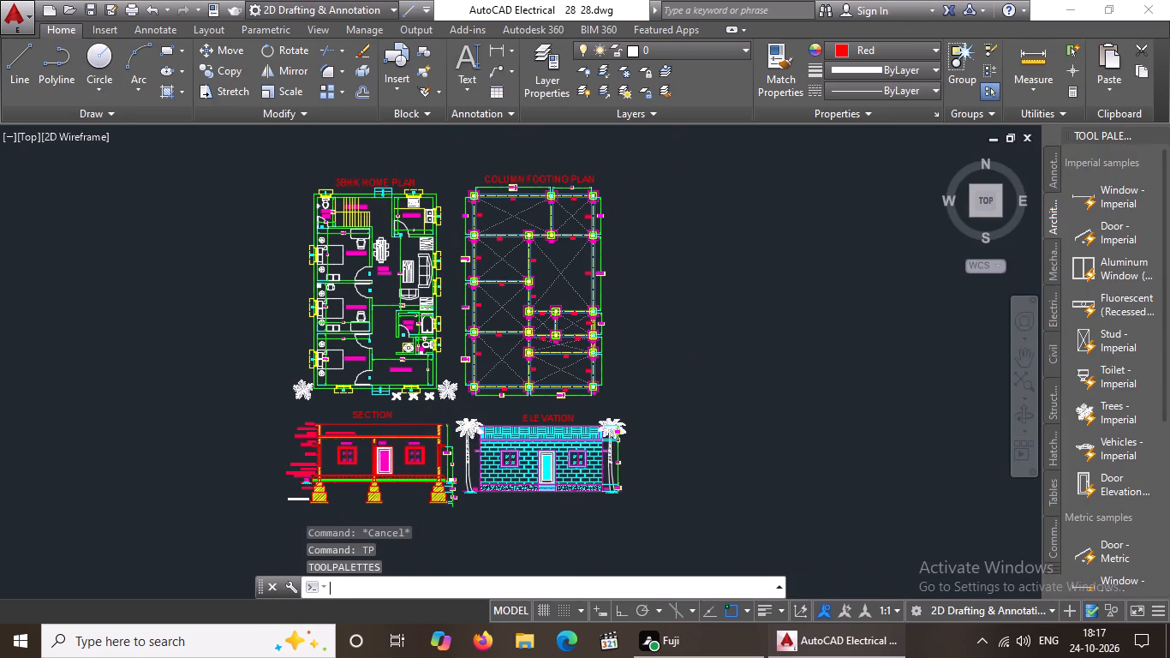
{"action": "left_click", "coordinate": [1050, 174]}
{"action": "left_click", "coordinate": [1048, 259]}
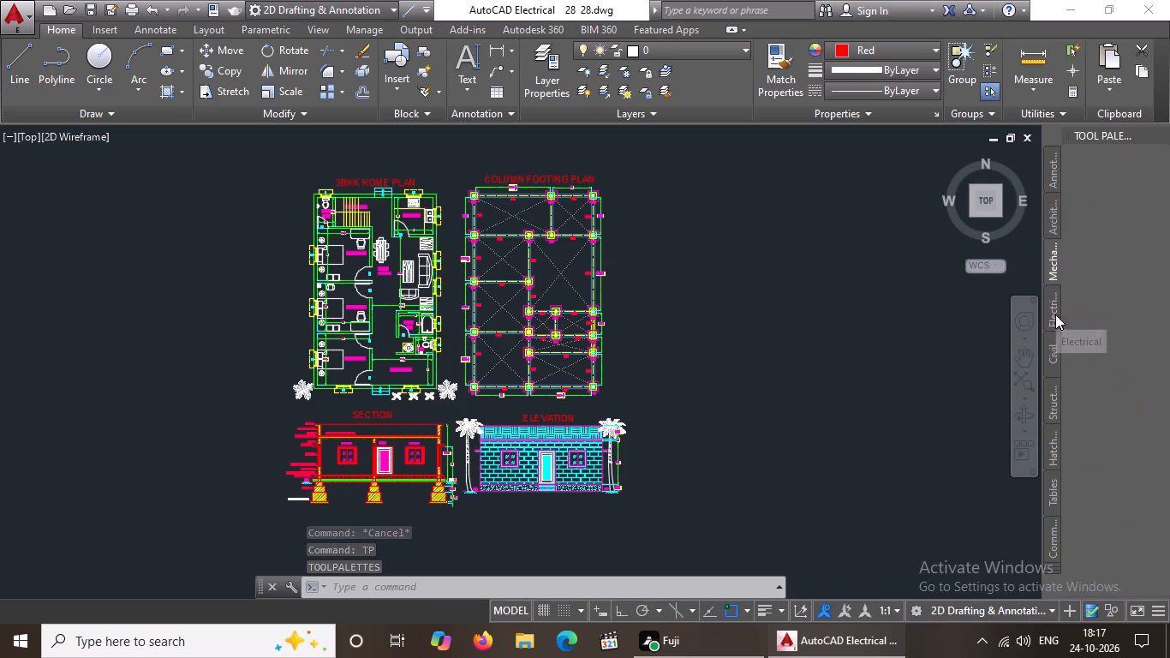
{"action": "left_click", "coordinate": [1051, 316]}
{"action": "left_click", "coordinate": [1056, 360]}
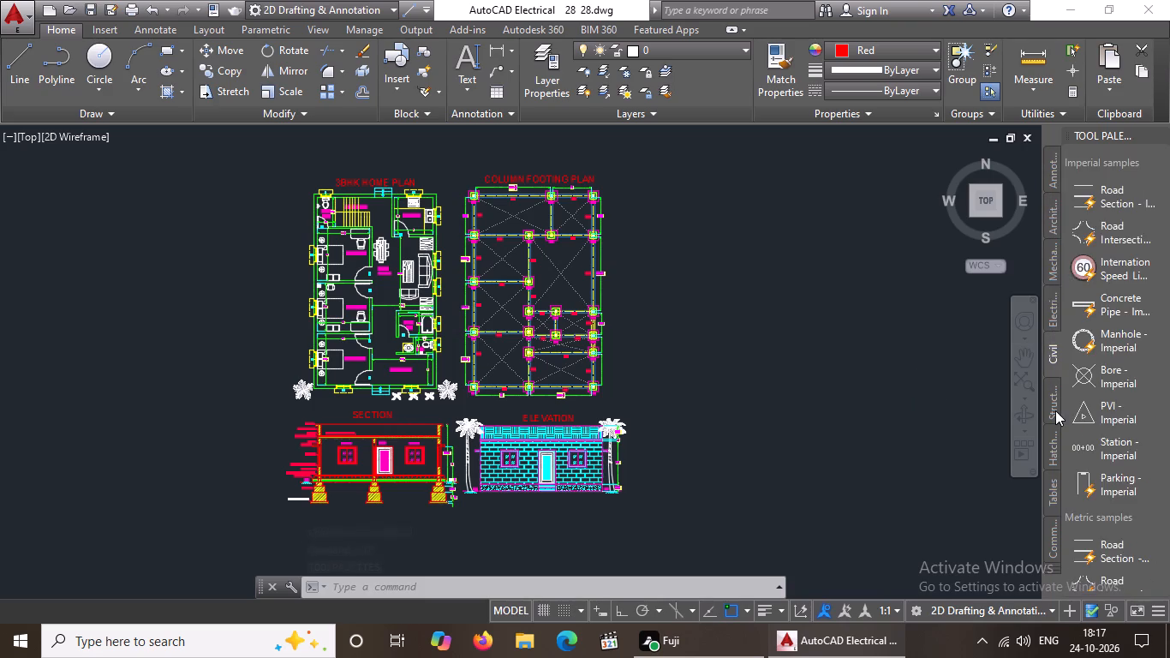
{"action": "left_click", "coordinate": [1055, 410]}
{"action": "left_click", "coordinate": [1051, 454]}
{"action": "left_click", "coordinate": [1057, 491]}
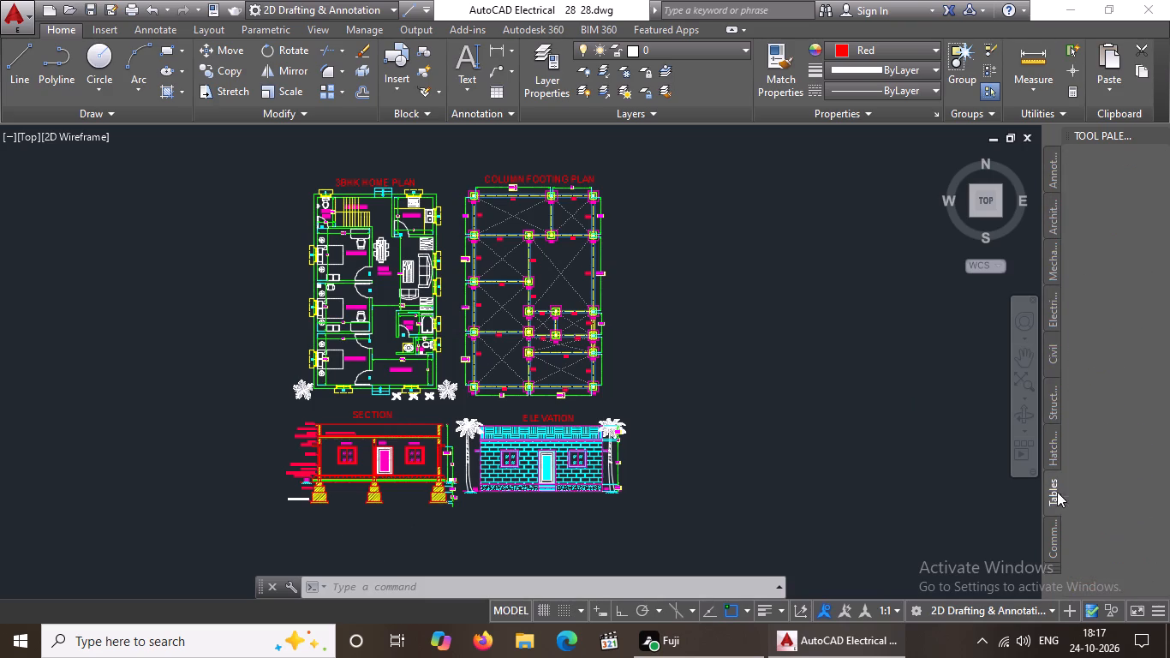
{"action": "left_click", "coordinate": [1054, 452]}
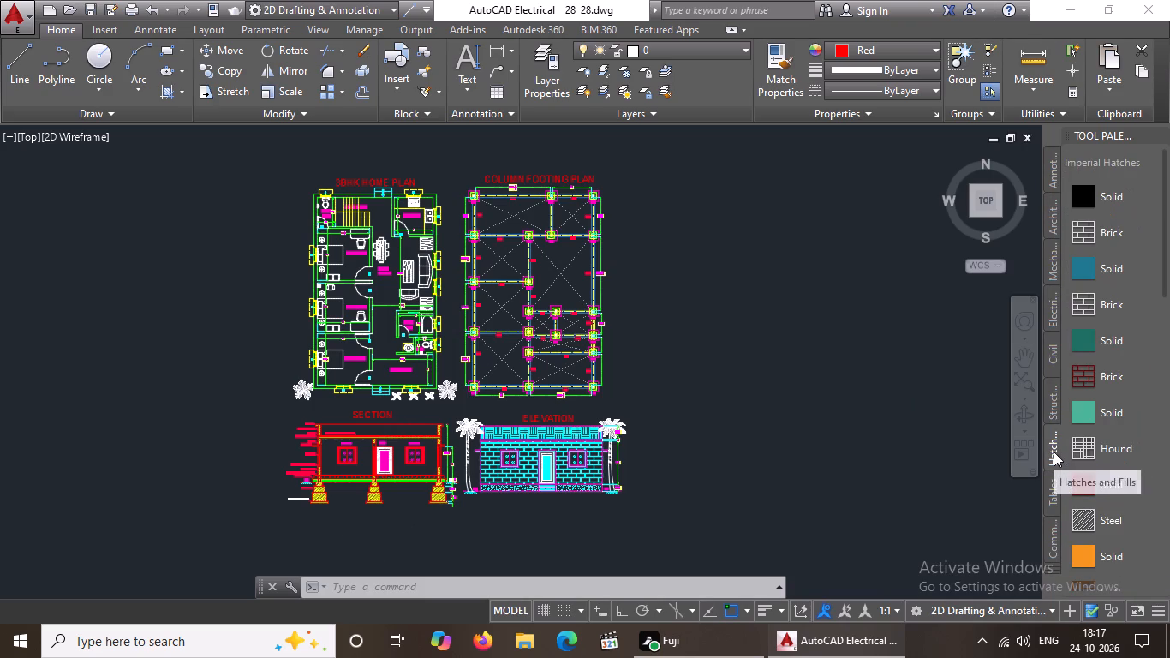
{"action": "left_click", "coordinate": [1052, 490]}
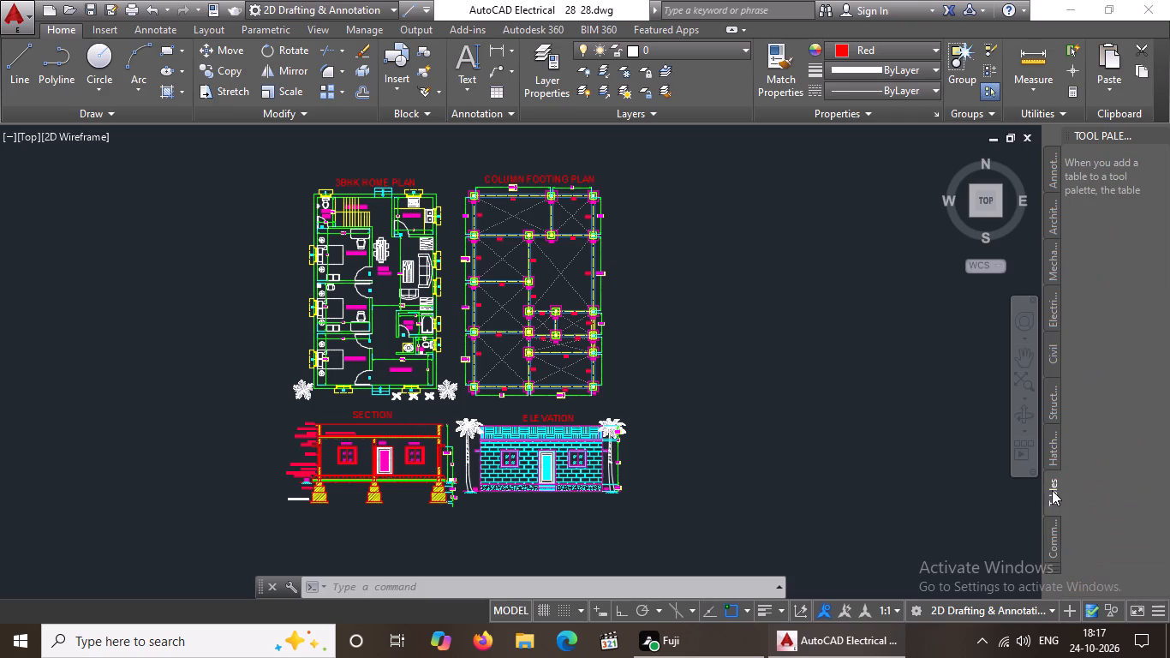
{"action": "left_click", "coordinate": [1052, 547]}
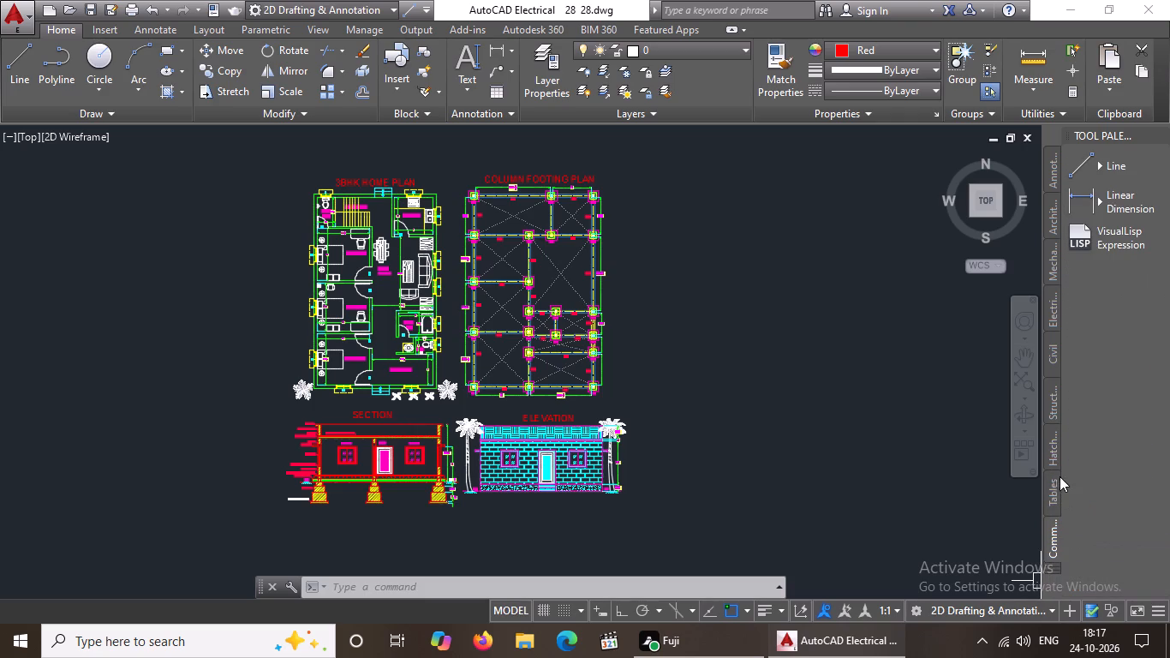
{"action": "left_click", "coordinate": [1055, 455]}
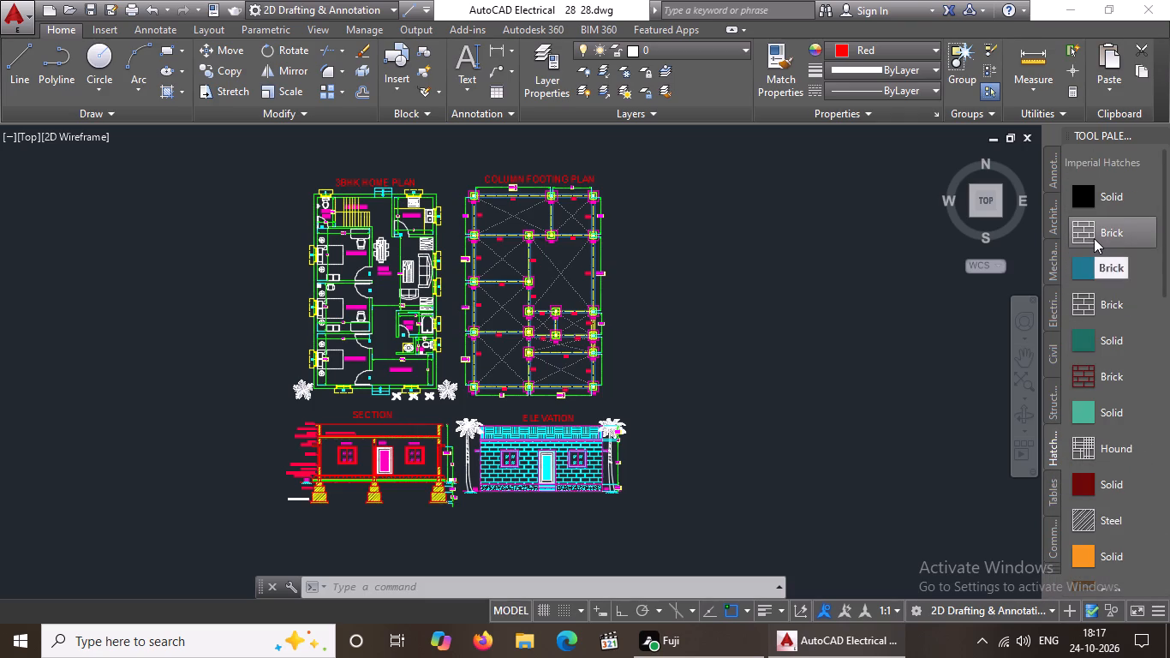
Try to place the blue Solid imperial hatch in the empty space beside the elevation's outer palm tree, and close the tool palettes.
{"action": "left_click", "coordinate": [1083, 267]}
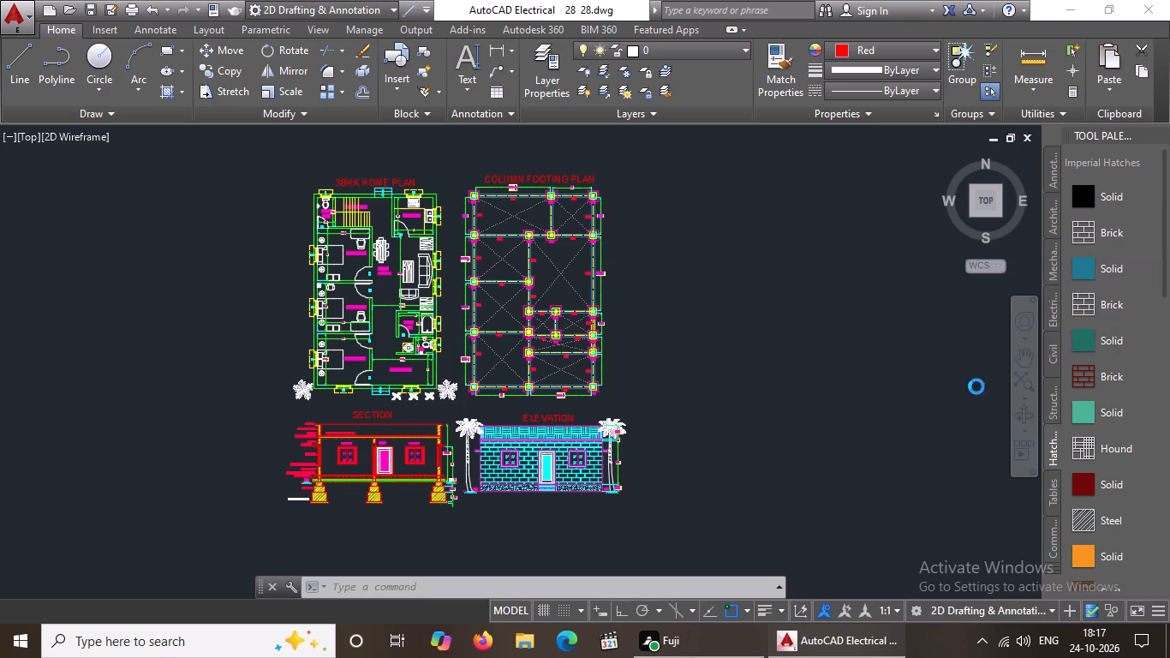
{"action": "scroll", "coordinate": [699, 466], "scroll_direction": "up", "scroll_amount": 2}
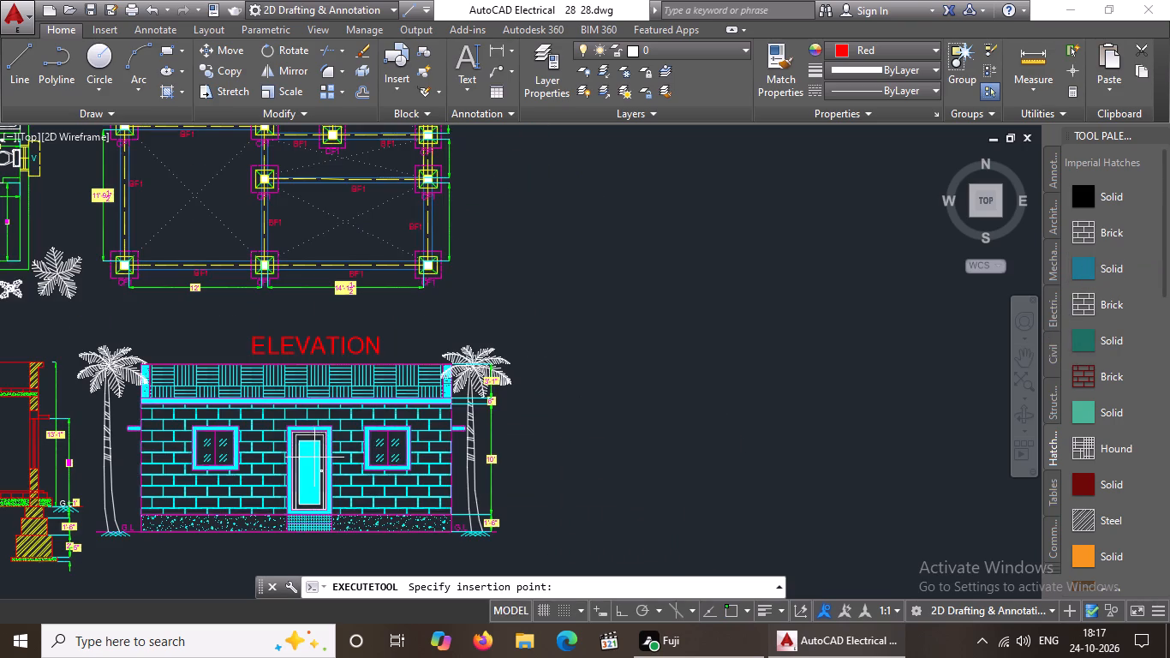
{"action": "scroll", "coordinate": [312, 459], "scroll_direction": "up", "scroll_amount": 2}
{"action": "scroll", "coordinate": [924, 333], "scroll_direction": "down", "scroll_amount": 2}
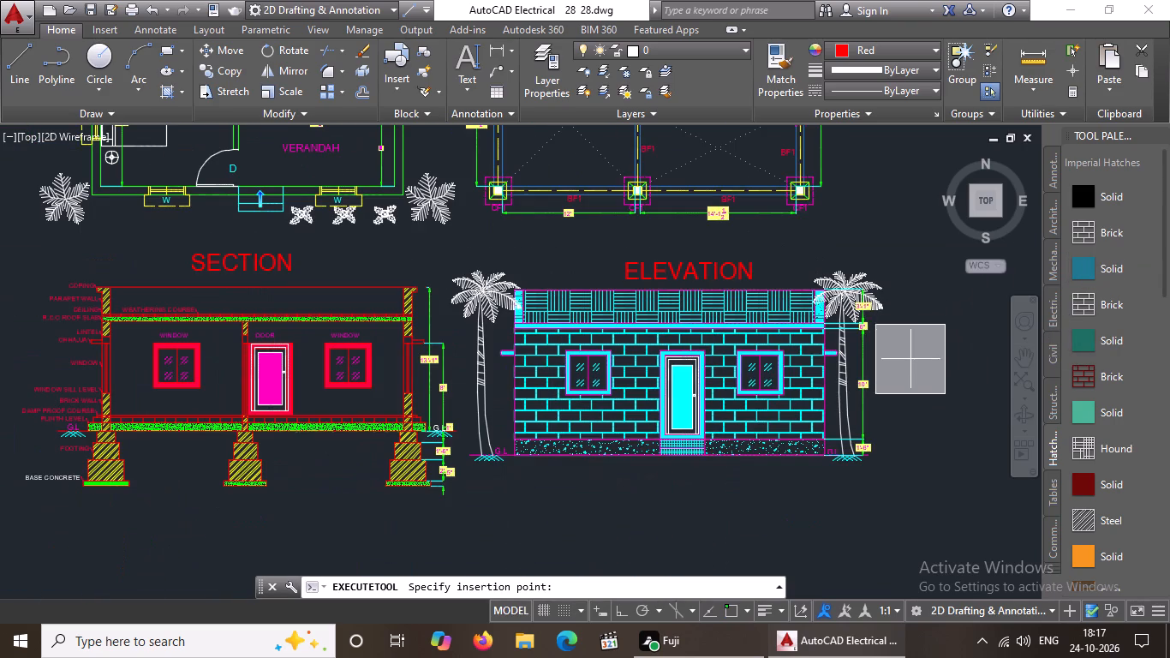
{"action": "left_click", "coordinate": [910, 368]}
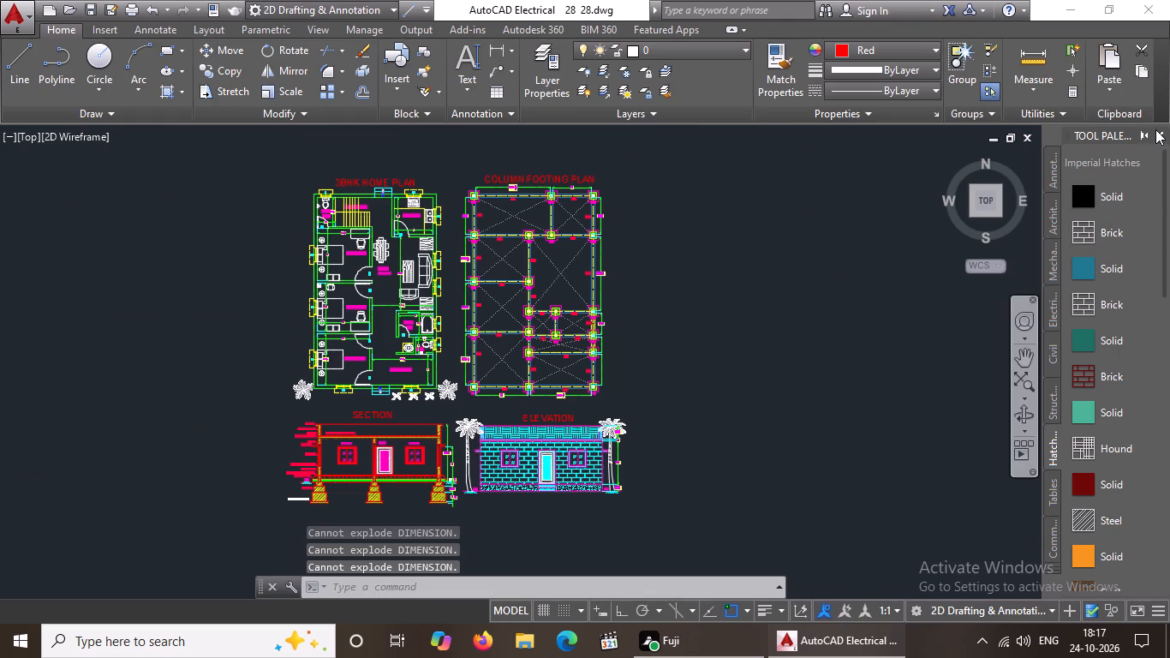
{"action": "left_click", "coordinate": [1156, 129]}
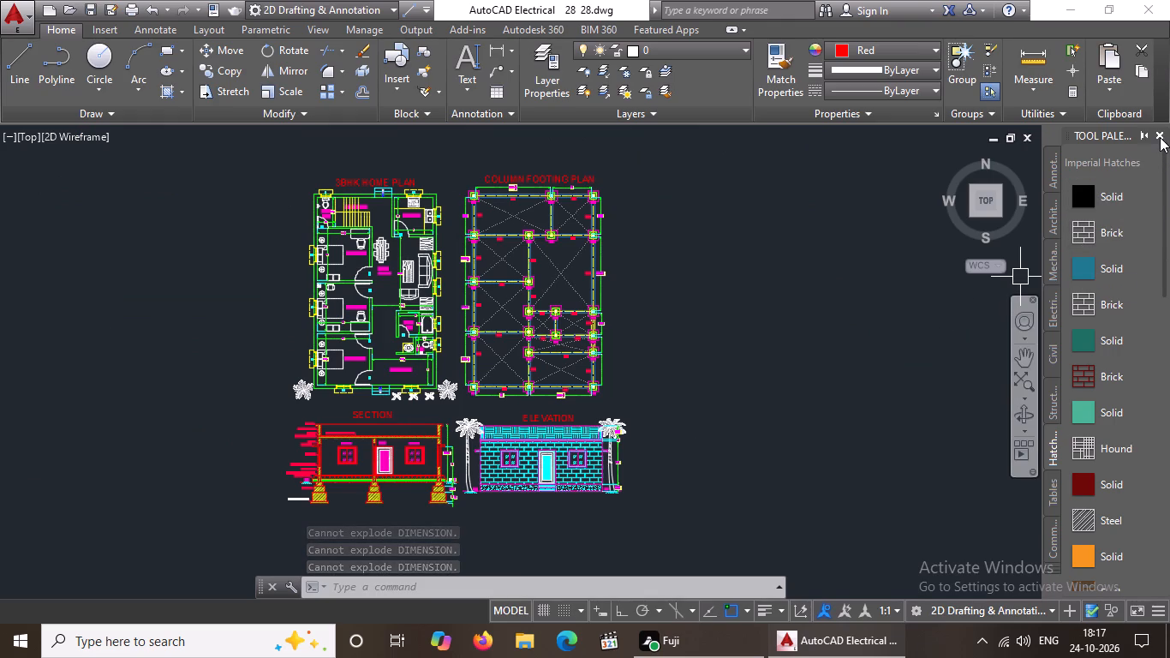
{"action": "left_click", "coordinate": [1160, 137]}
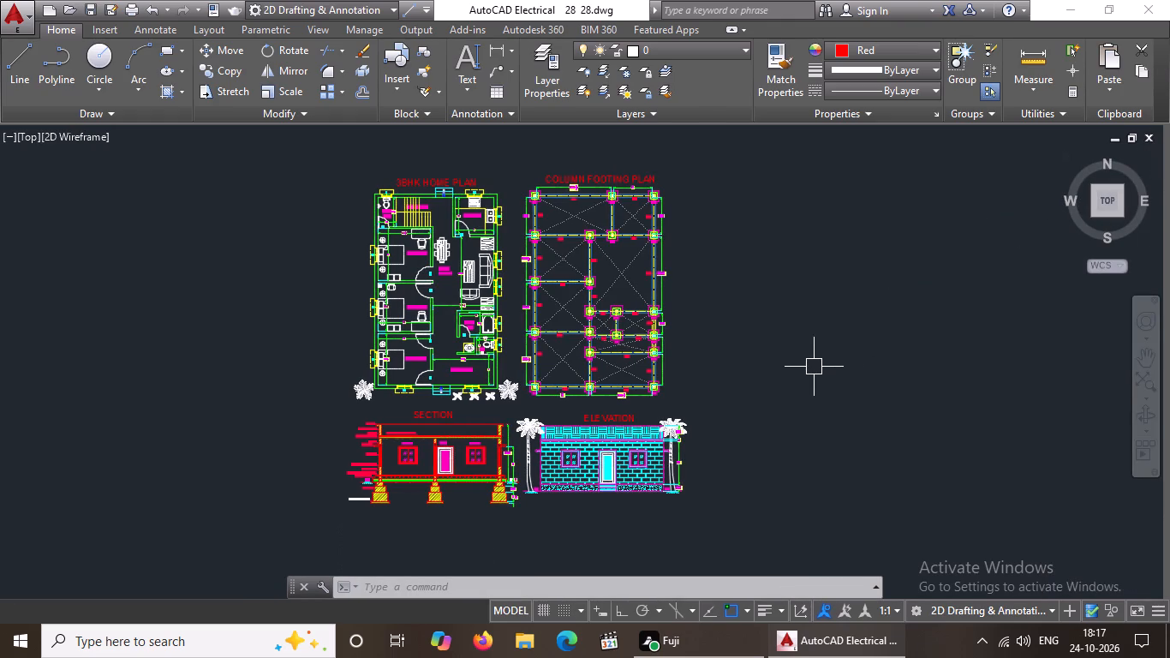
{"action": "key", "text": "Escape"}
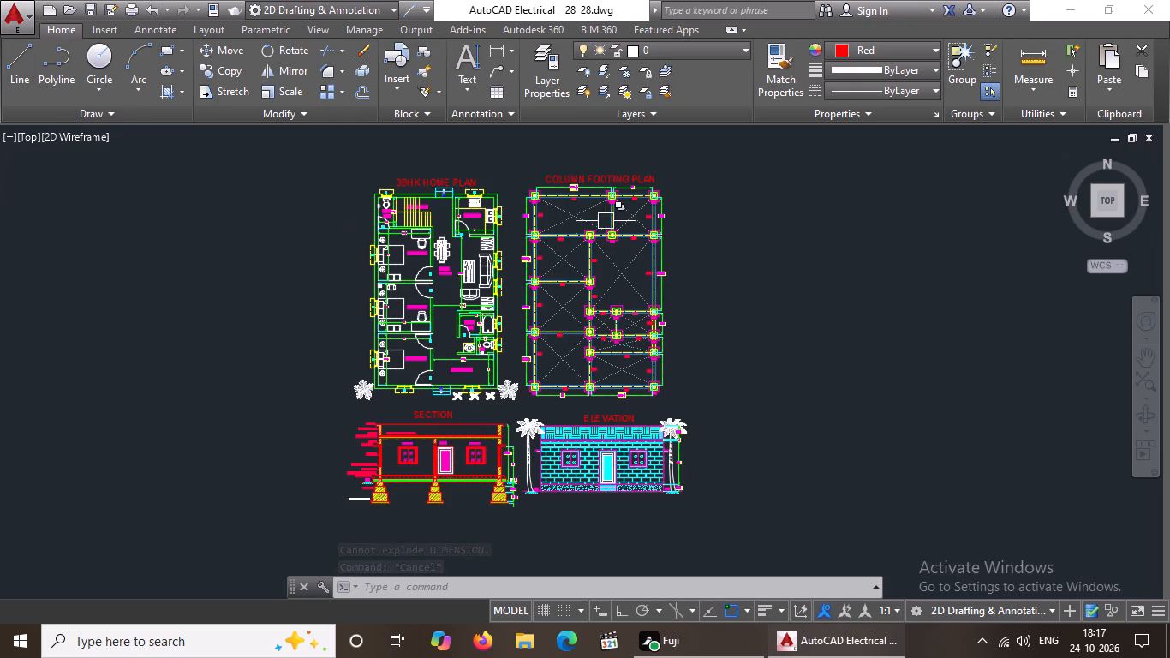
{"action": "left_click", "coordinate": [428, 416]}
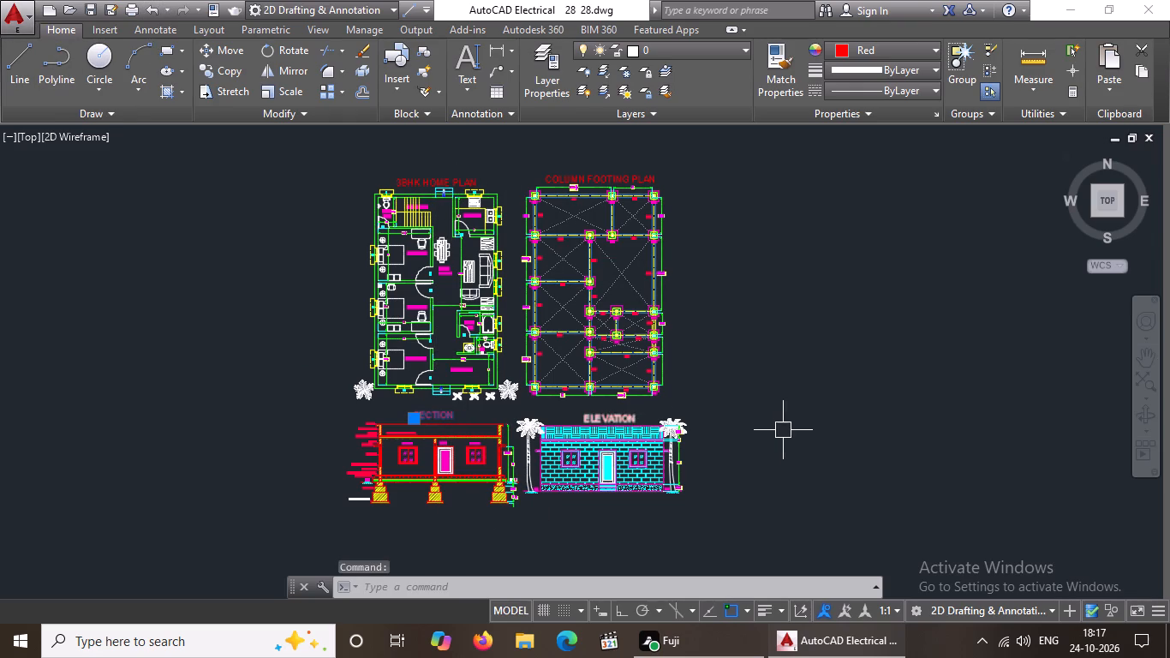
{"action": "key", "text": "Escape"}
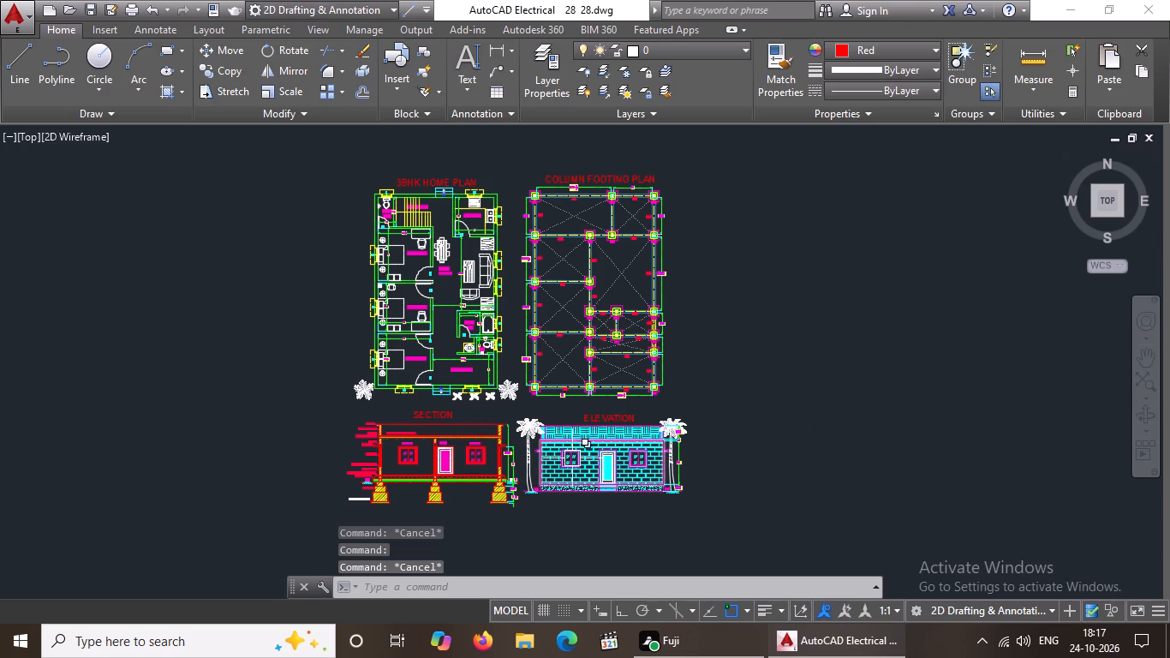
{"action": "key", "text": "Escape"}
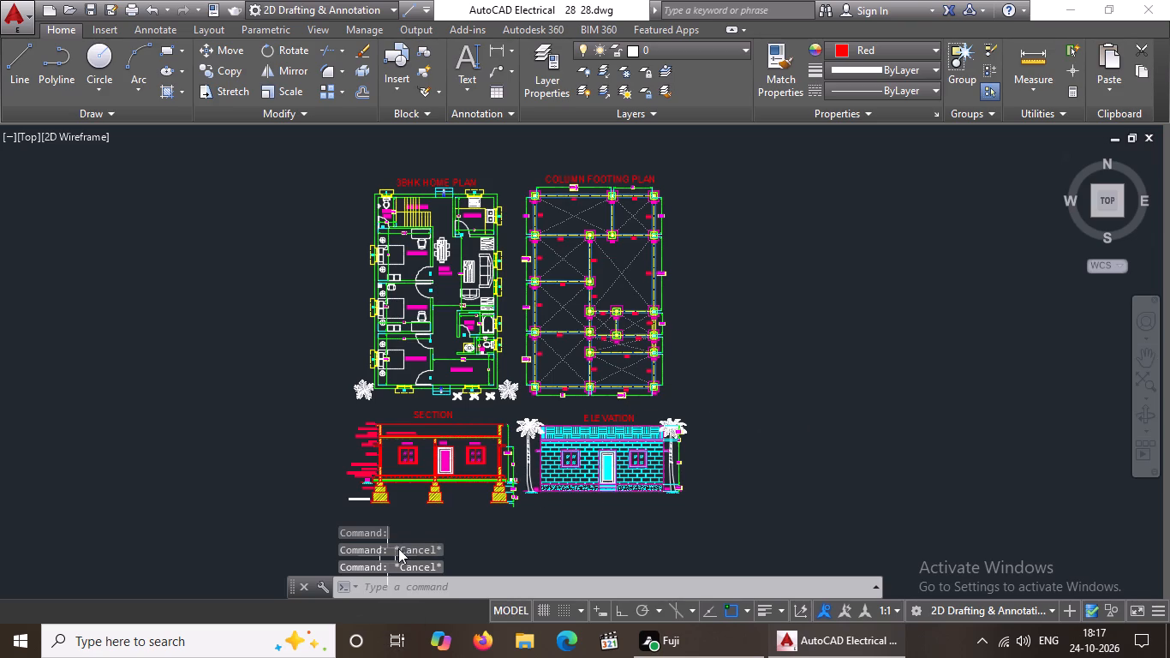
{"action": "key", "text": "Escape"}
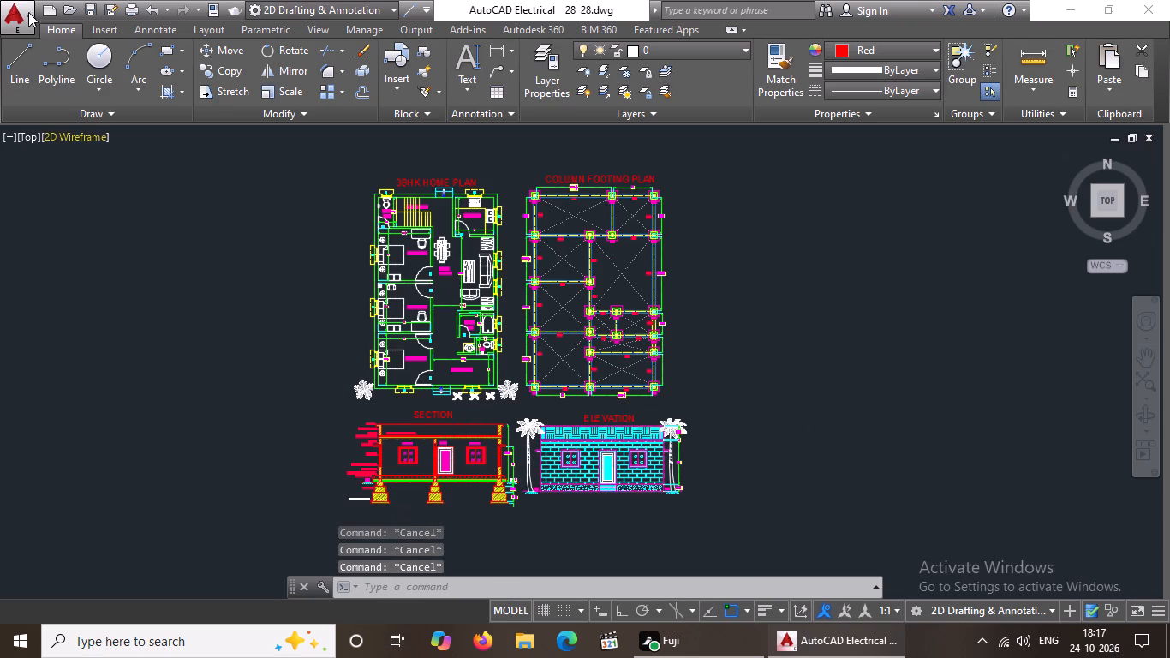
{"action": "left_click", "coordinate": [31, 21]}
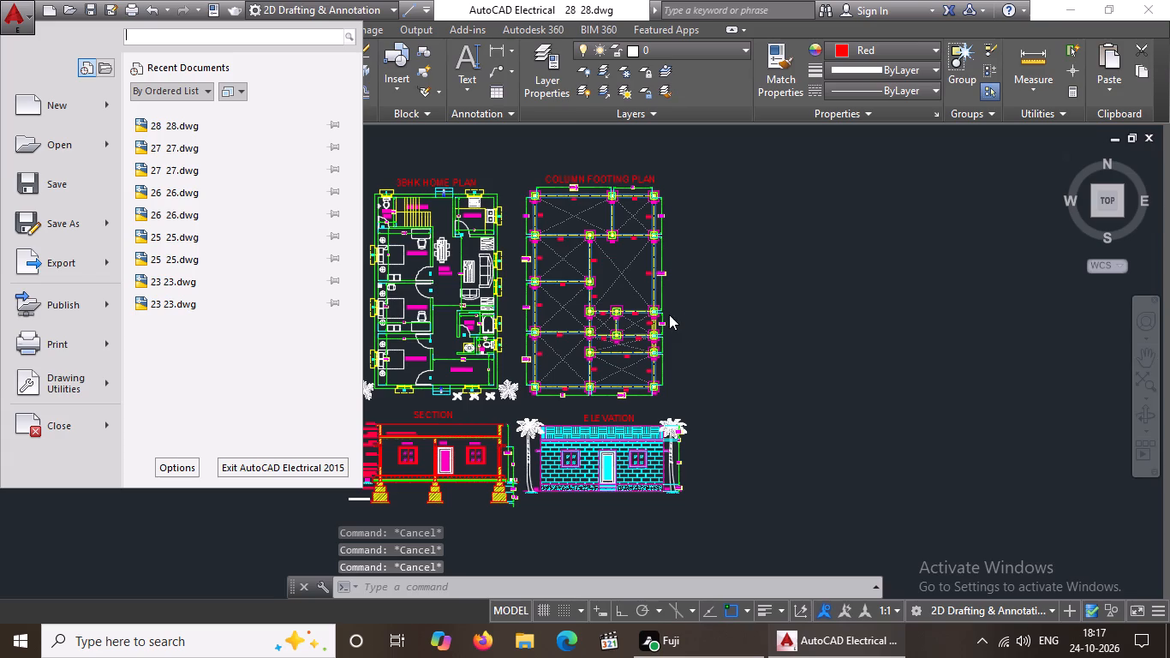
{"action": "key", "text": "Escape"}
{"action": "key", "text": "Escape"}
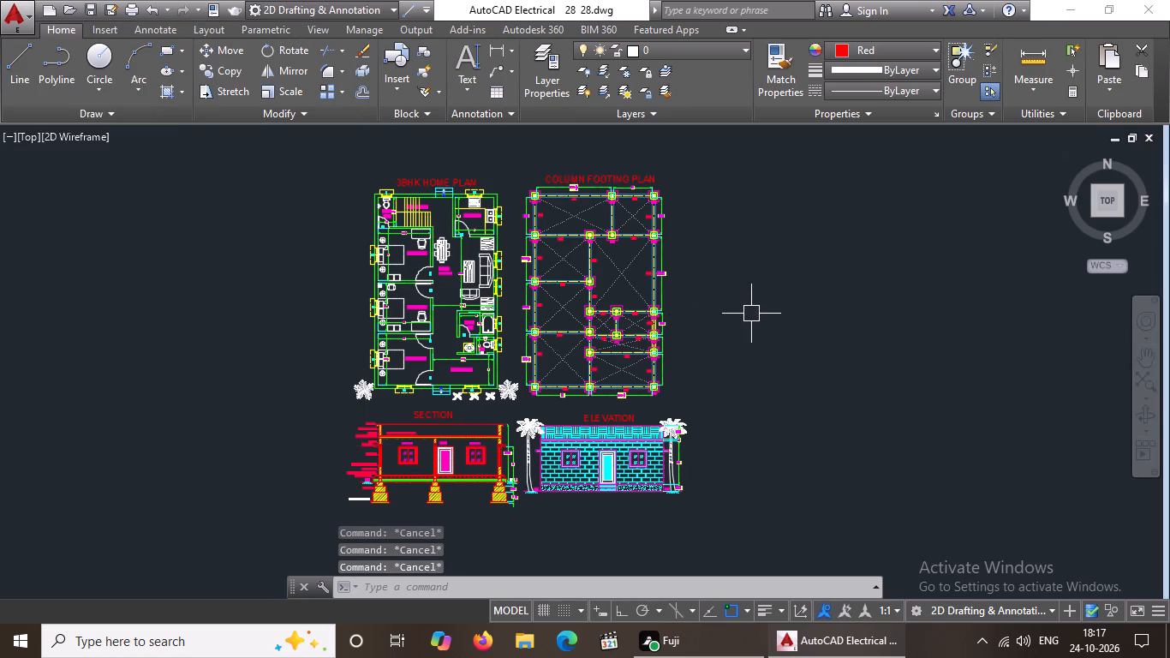
Open DesignCenter and examine the blocks in the sample drawing Landscaping.dwg in the en-us DesignCenter folder.
{"action": "key", "text": "d"}
{"action": "type", "text": "C"}
{"action": "key", "text": "space"}
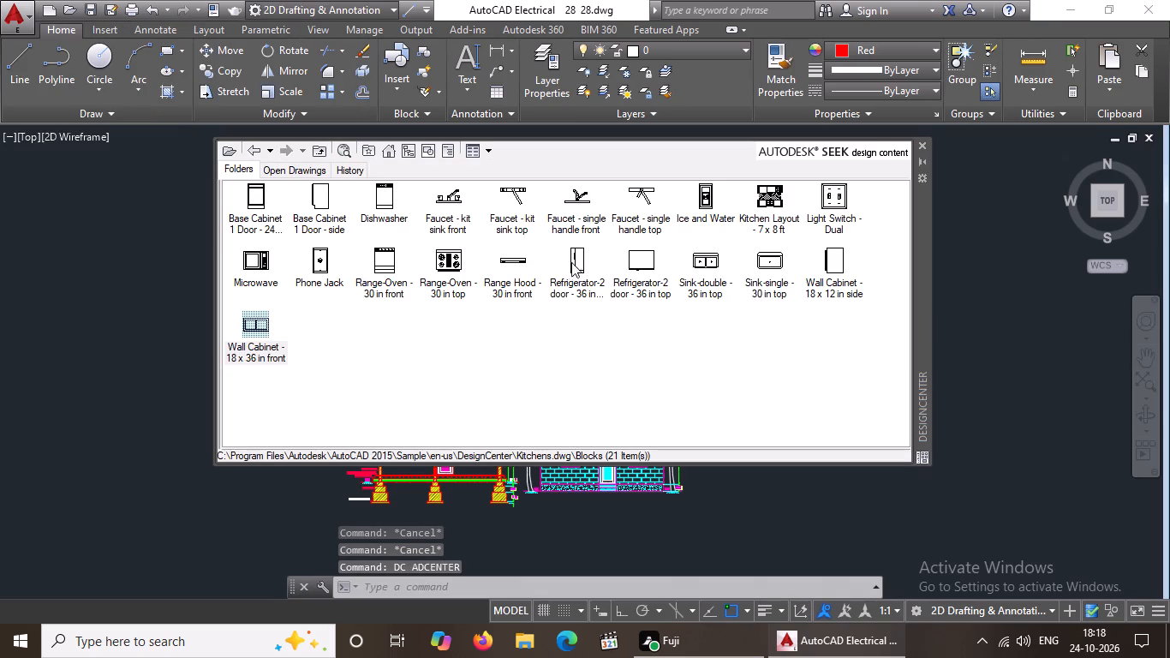
{"action": "left_click", "coordinate": [230, 153]}
{"action": "left_click", "coordinate": [246, 147]}
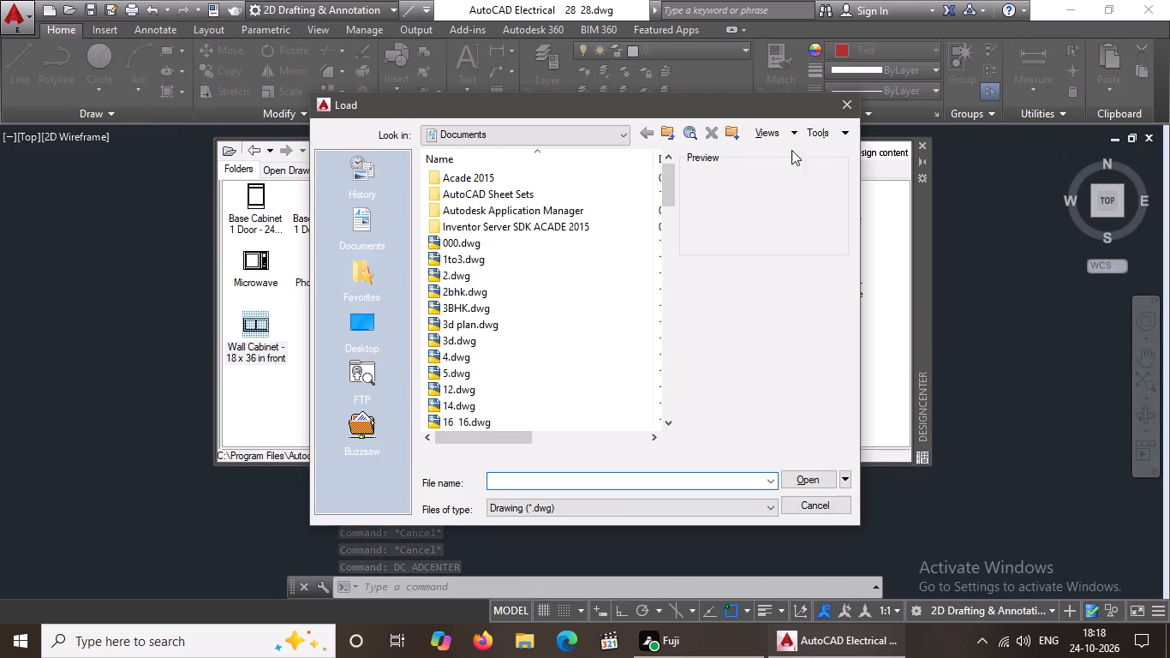
{"action": "left_click", "coordinate": [842, 98]}
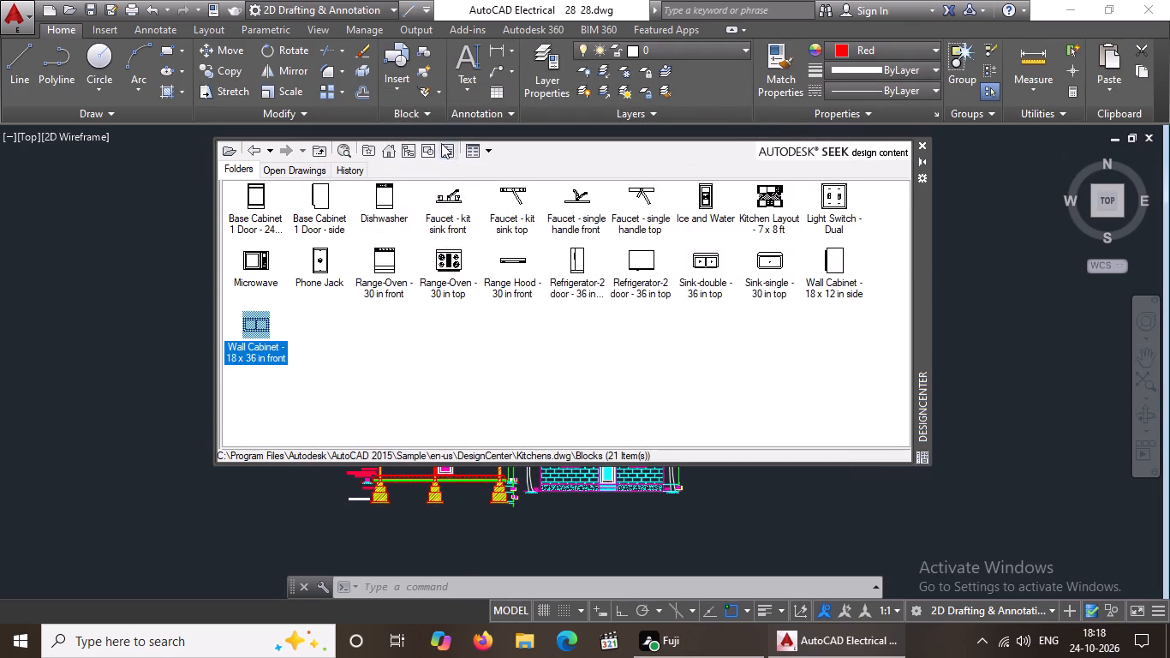
{"action": "left_click", "coordinate": [385, 153]}
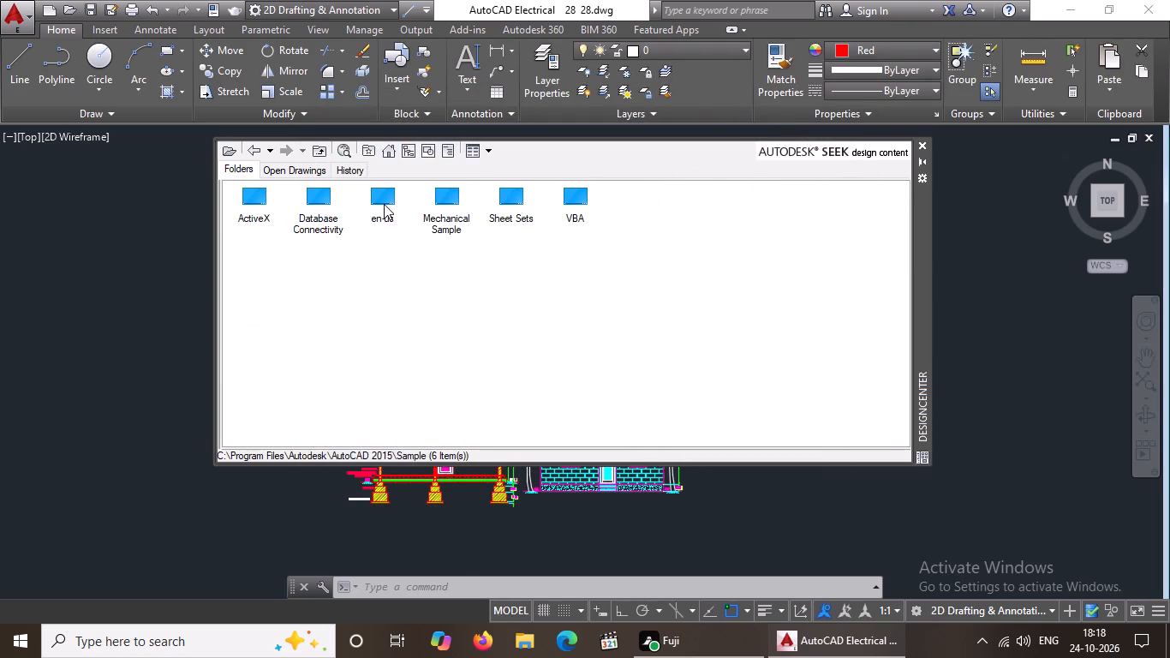
{"action": "double_click", "coordinate": [384, 203]}
{"action": "double_click", "coordinate": [259, 199]}
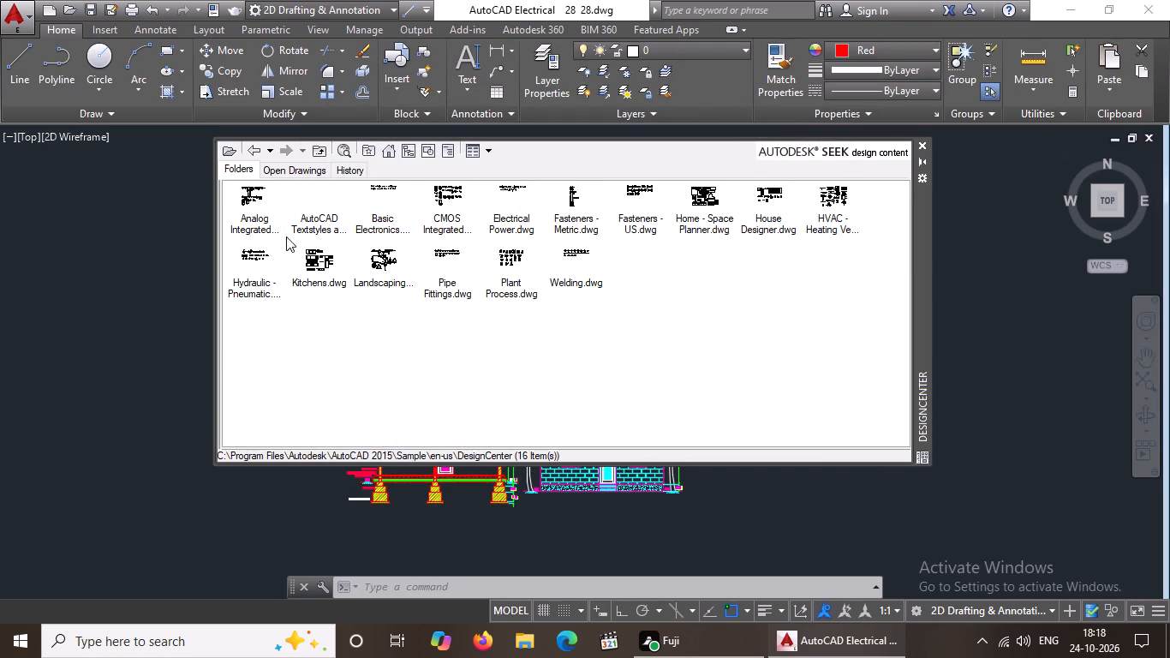
{"action": "double_click", "coordinate": [385, 268]}
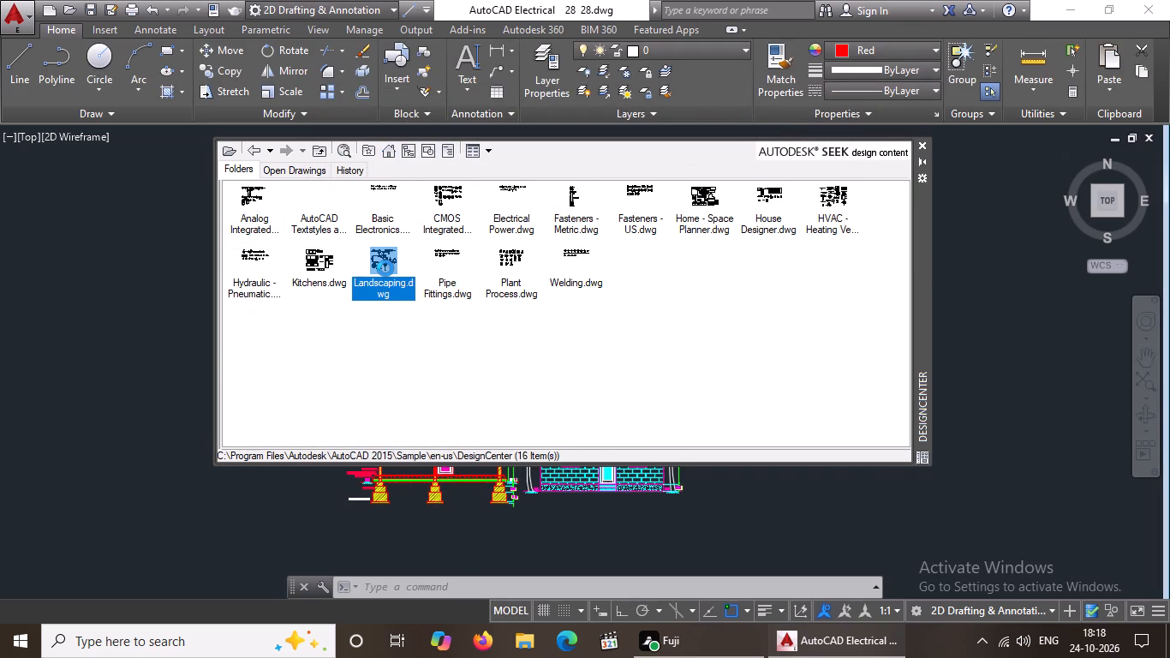
{"action": "double_click", "coordinate": [258, 205]}
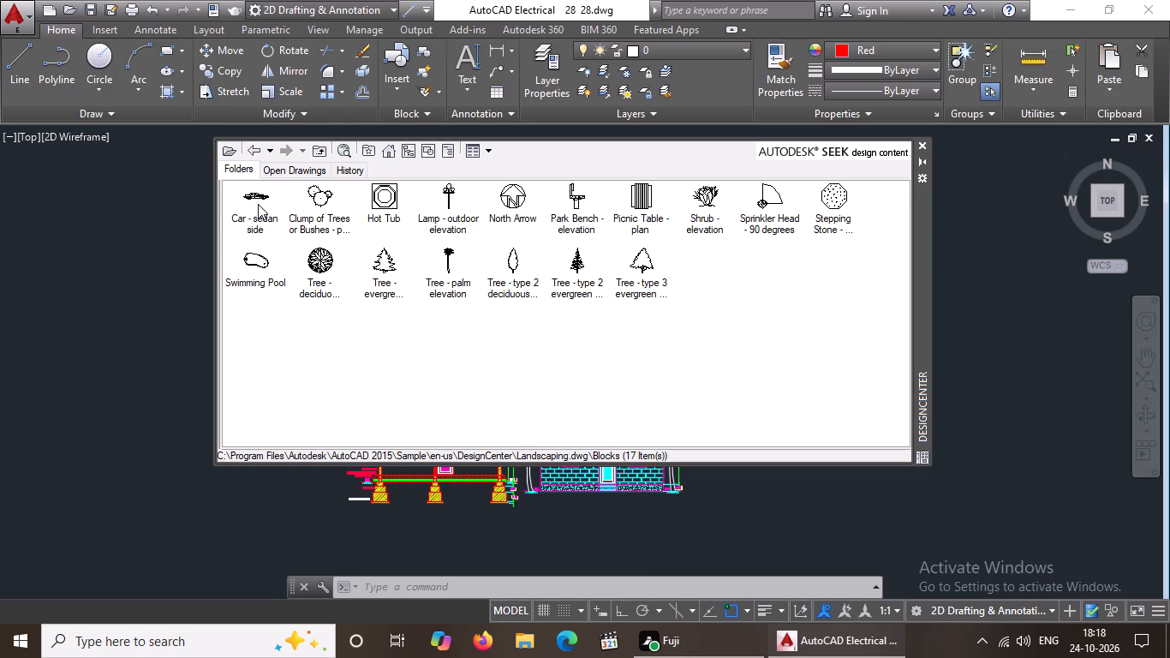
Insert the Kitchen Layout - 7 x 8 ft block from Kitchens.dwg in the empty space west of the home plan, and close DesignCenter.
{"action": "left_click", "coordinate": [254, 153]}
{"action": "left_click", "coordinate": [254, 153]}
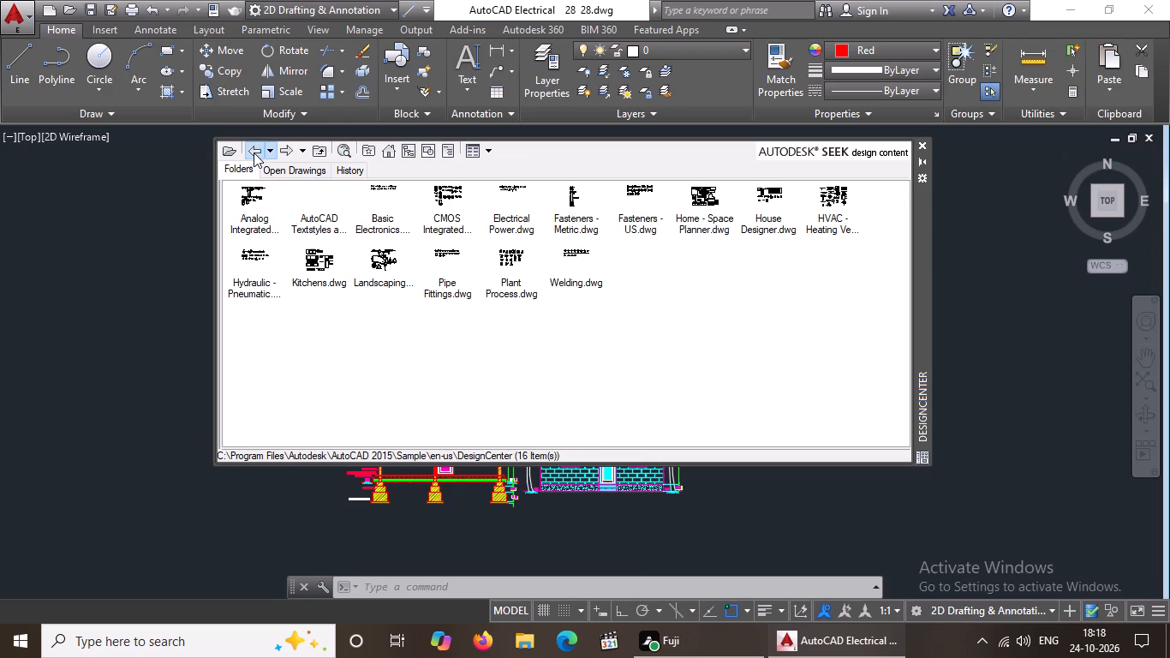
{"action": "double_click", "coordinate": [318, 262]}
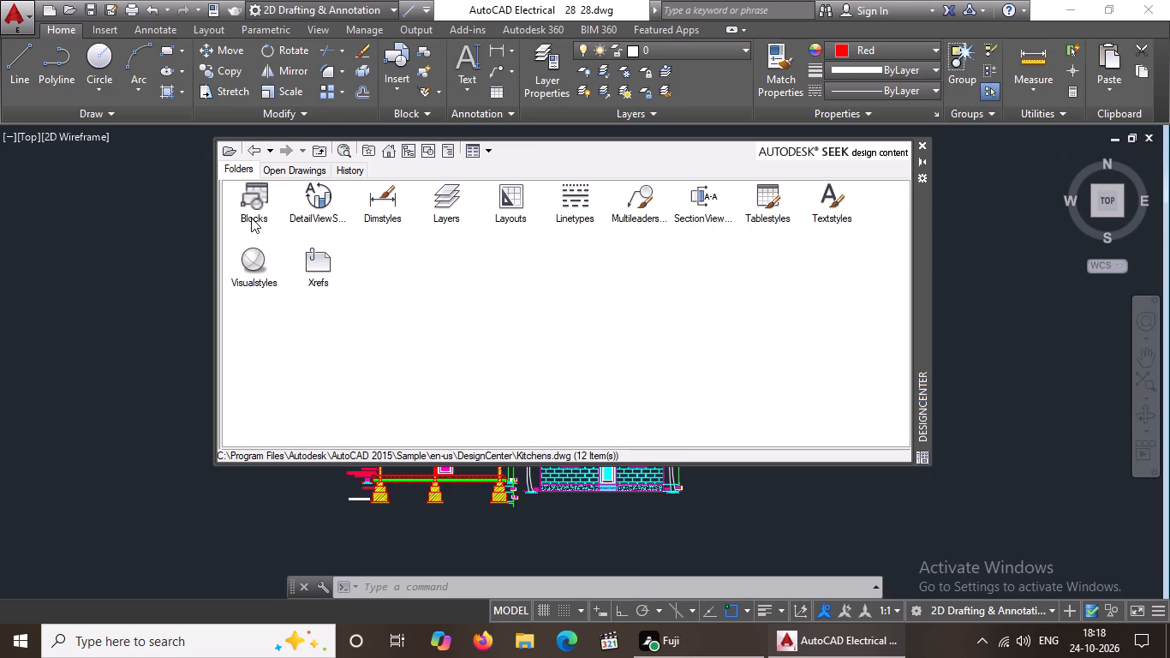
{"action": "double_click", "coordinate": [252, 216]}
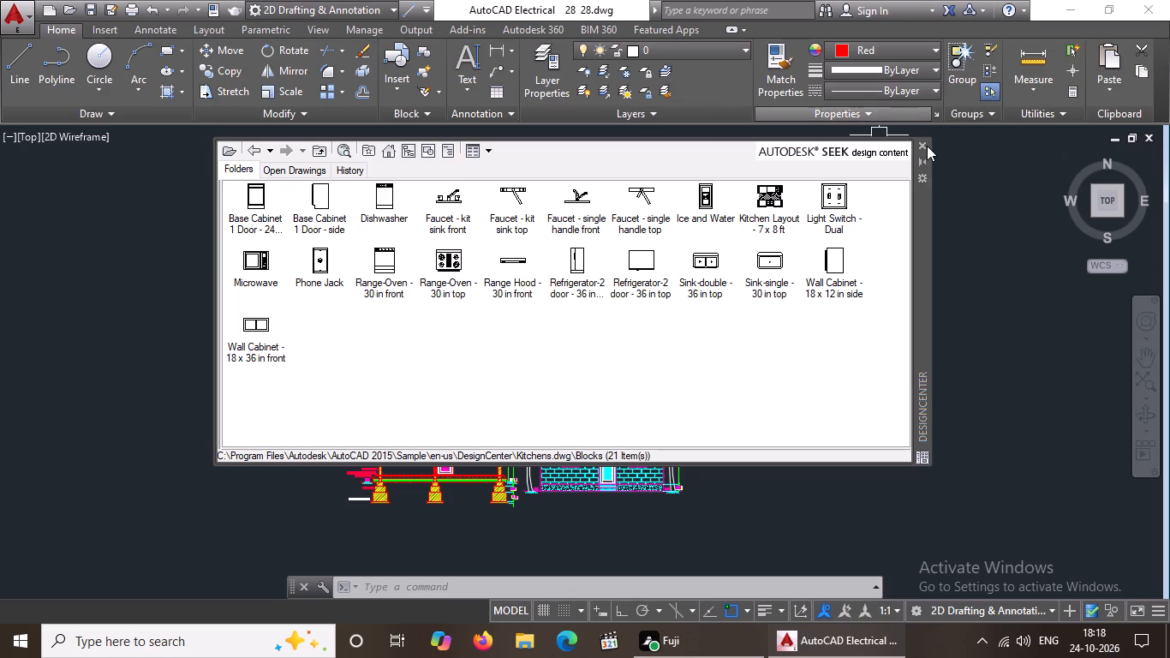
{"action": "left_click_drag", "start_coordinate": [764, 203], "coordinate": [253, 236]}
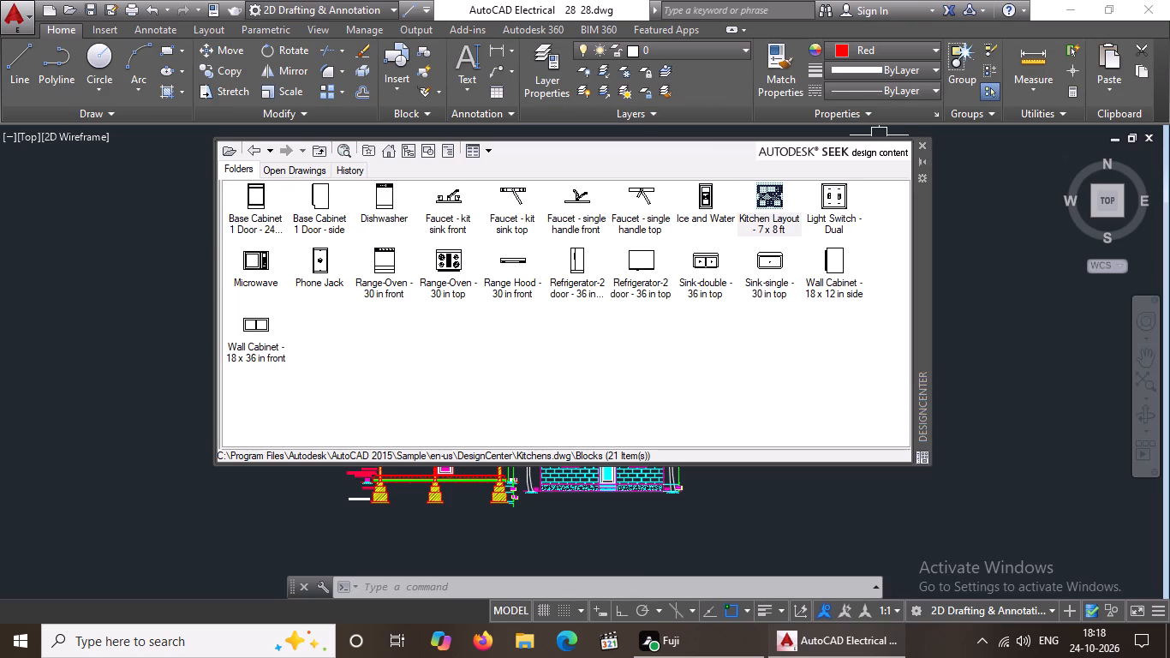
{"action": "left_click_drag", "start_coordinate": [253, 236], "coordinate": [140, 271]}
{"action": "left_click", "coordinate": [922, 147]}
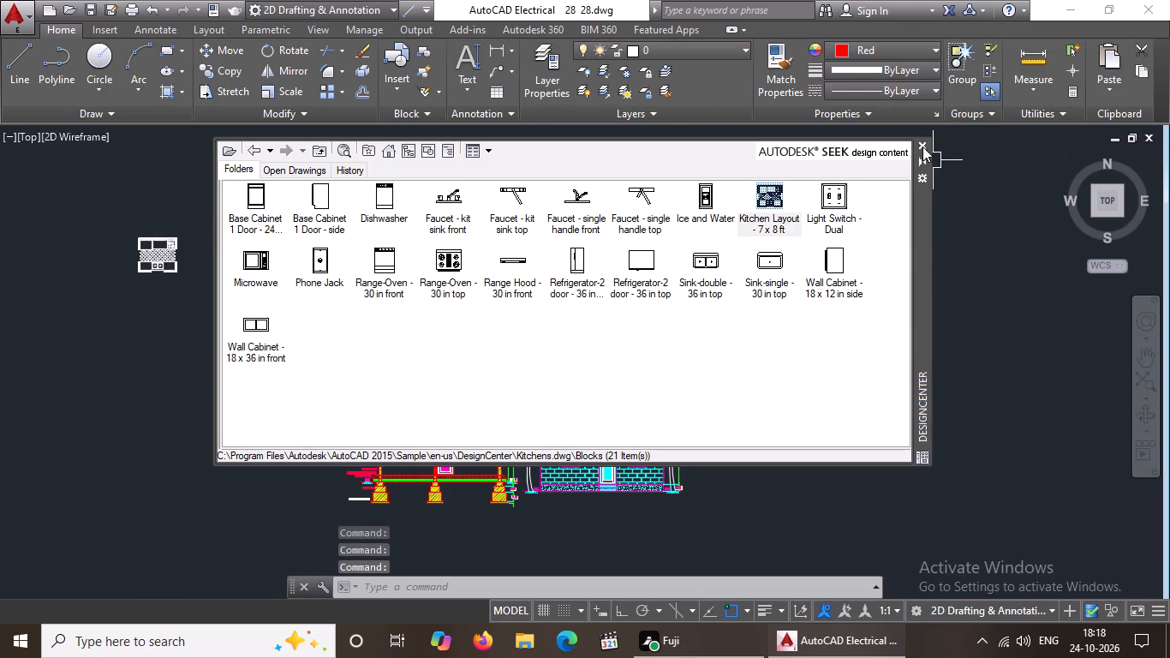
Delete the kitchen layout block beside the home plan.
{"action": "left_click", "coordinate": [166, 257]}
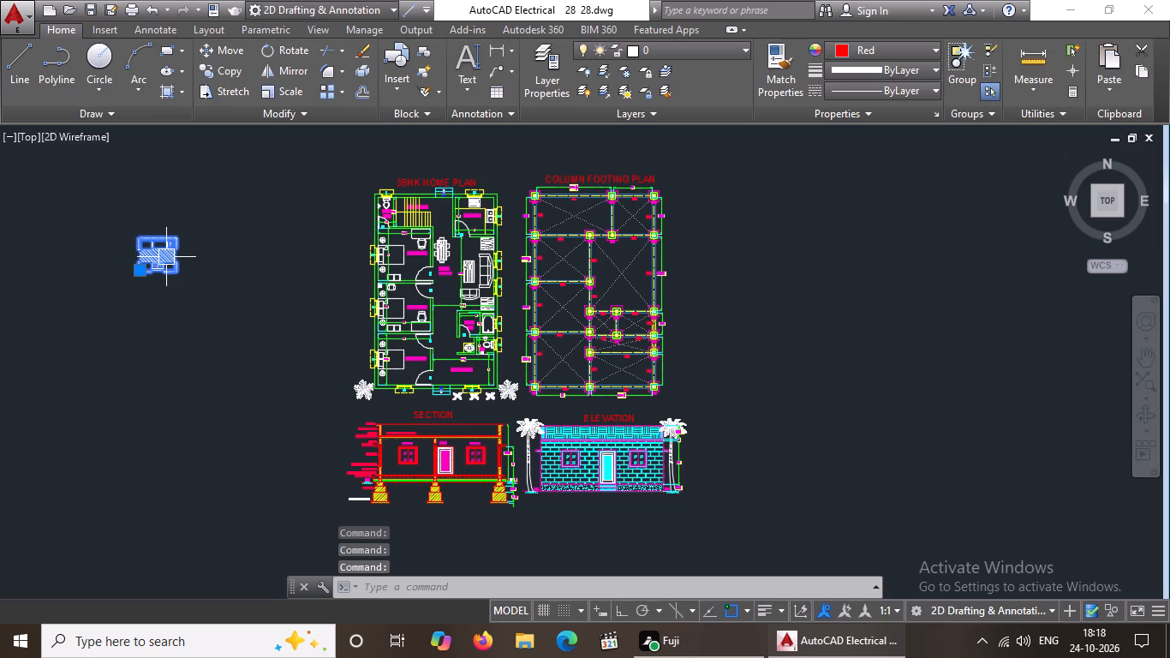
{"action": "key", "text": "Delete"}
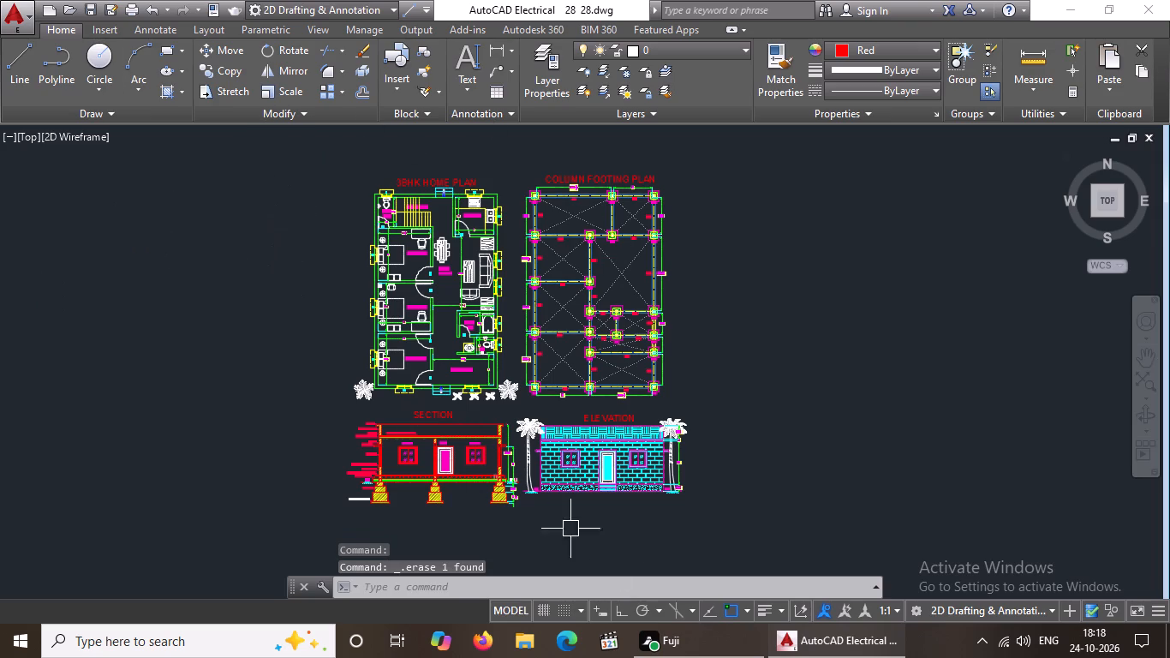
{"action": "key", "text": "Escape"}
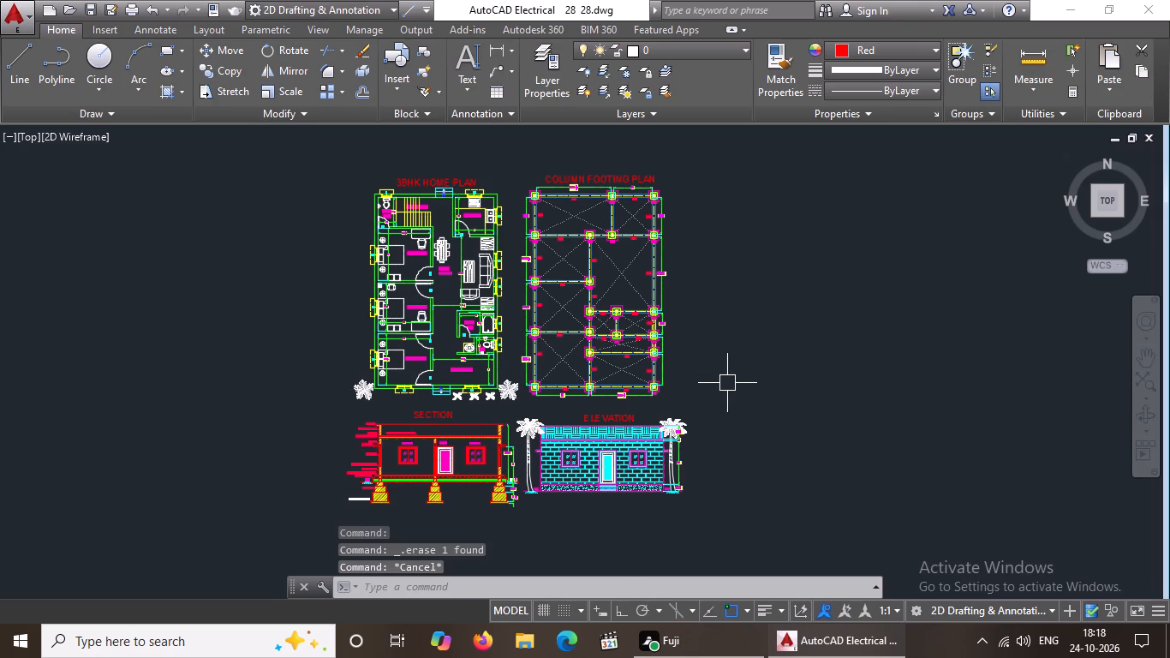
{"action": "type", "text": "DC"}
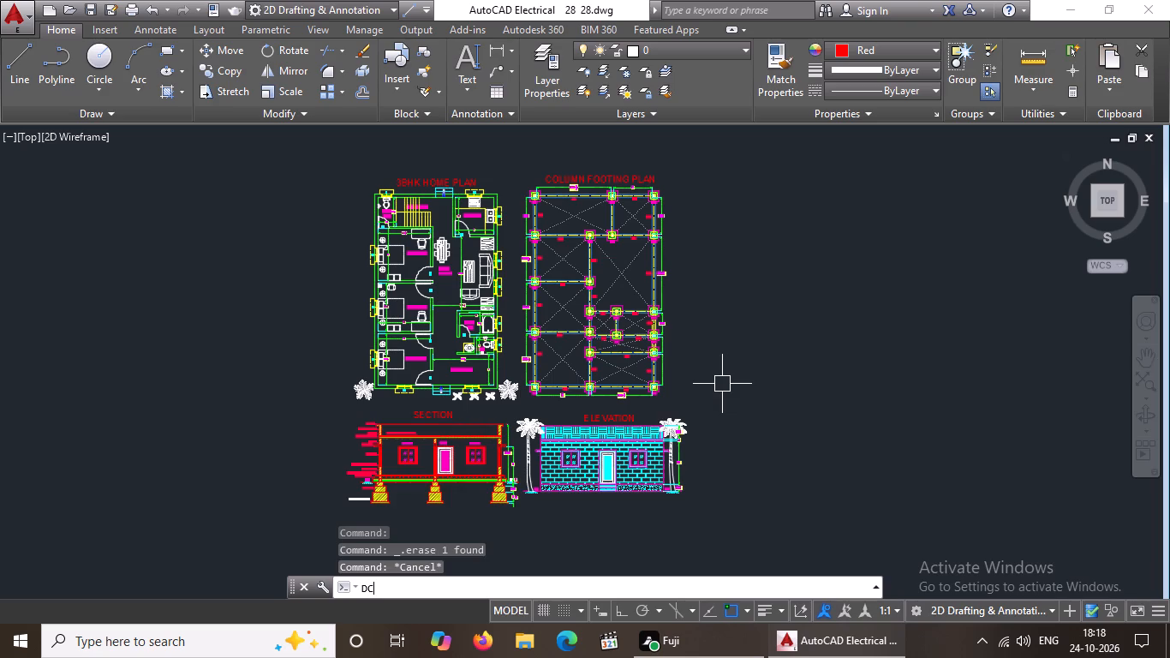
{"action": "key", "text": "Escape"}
Copy the small plant just east of the home plan's entrance steps about 17', 12'-8" and 8'-10" west, with Ortho on.
{"action": "scroll", "coordinate": [438, 535], "scroll_direction": "up", "scroll_amount": 2}
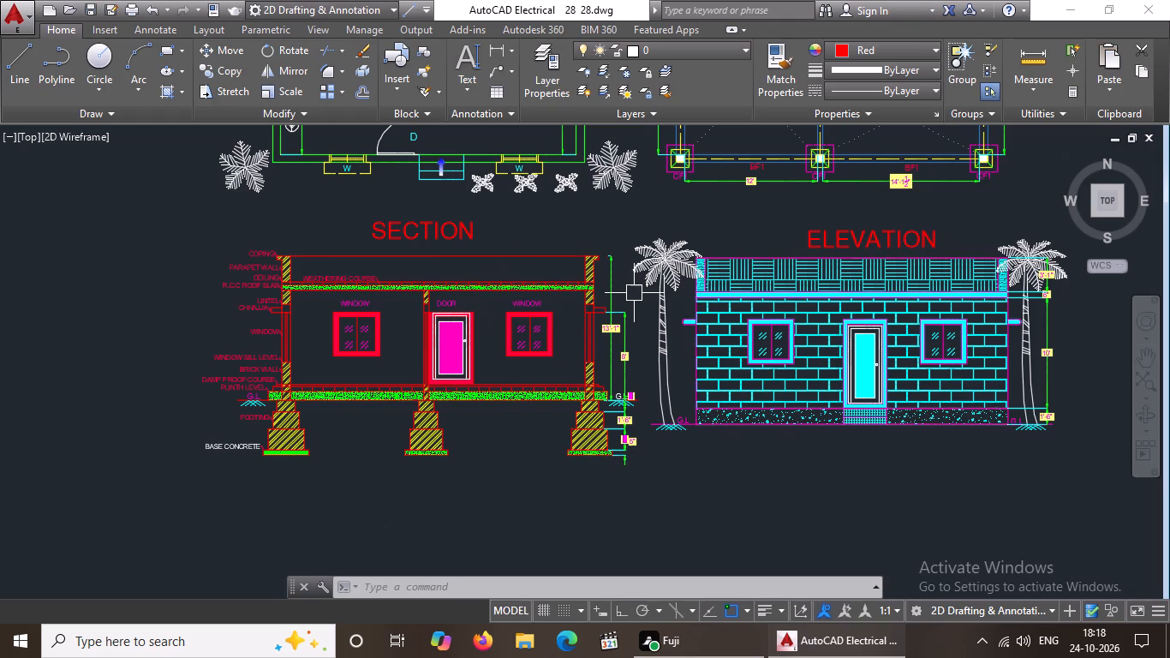
{"action": "scroll", "coordinate": [634, 296], "scroll_direction": "down", "scroll_amount": 3}
{"action": "scroll", "coordinate": [645, 259], "scroll_direction": "up", "scroll_amount": 2}
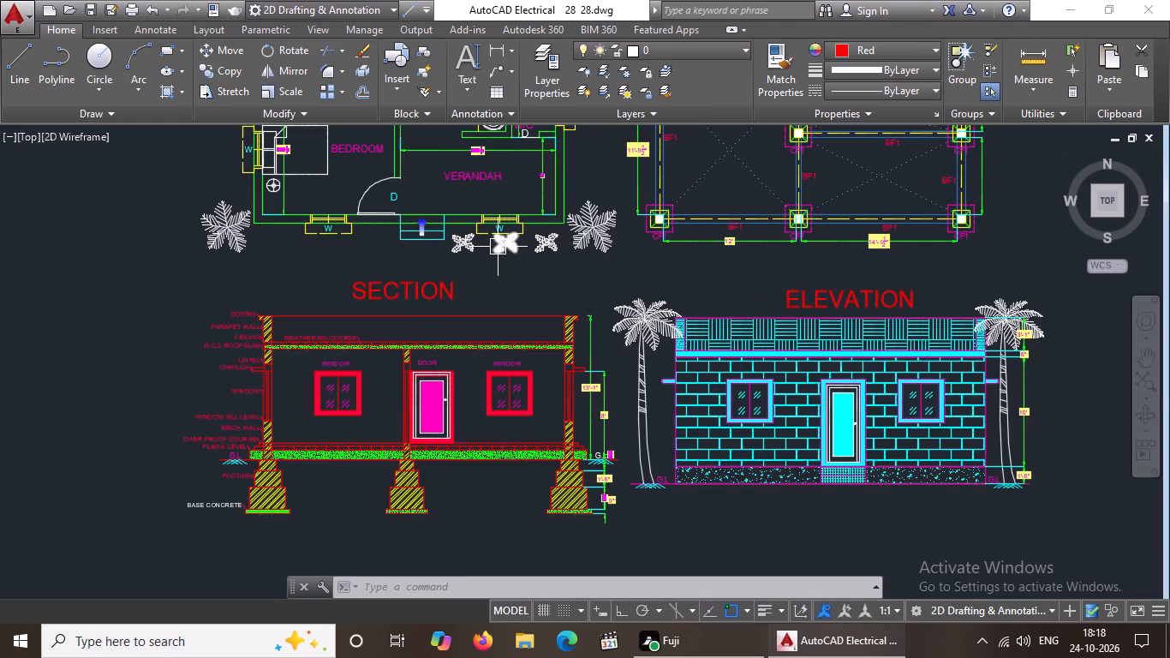
{"action": "scroll", "coordinate": [498, 247], "scroll_direction": "up", "scroll_amount": 2}
{"action": "scroll", "coordinate": [419, 242], "scroll_direction": "down", "scroll_amount": 3}
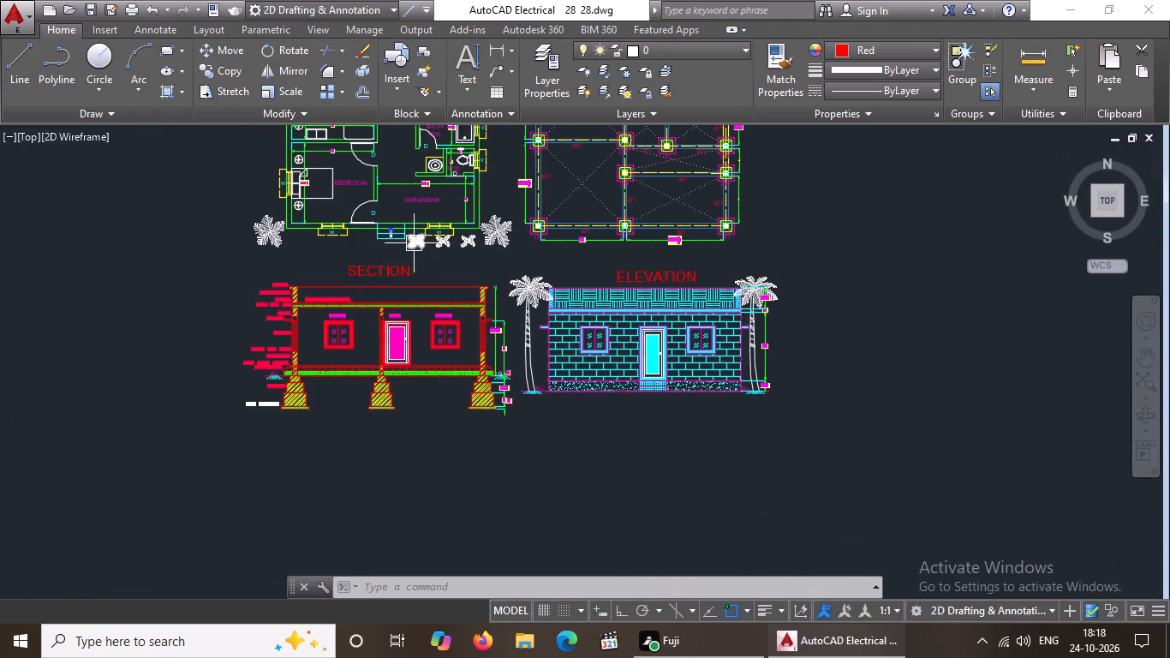
{"action": "scroll", "coordinate": [406, 240], "scroll_direction": "up", "scroll_amount": 2}
{"action": "left_click", "coordinate": [427, 246]}
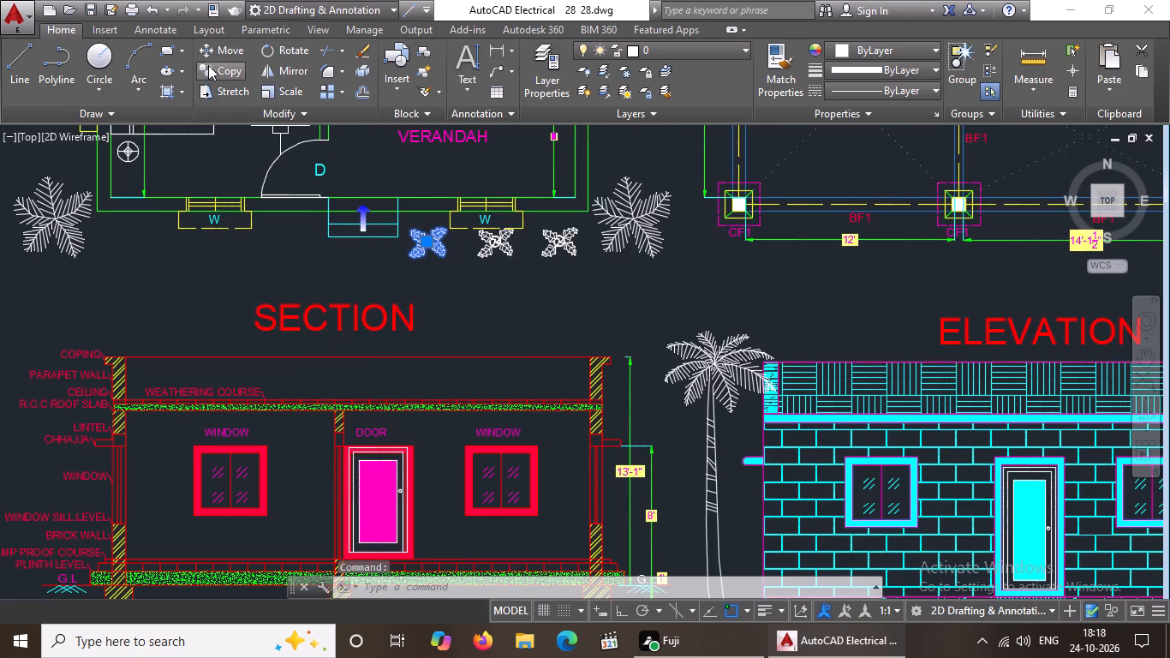
{"action": "left_click", "coordinate": [212, 65]}
{"action": "left_click", "coordinate": [424, 247]}
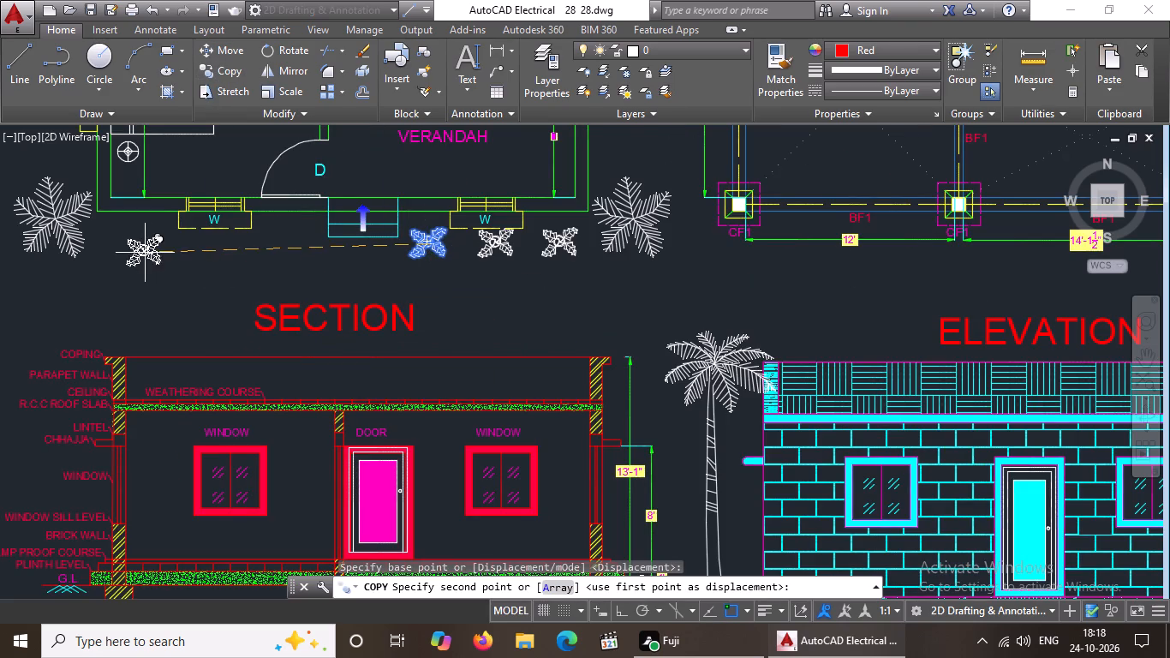
{"action": "left_click", "coordinate": [618, 601]}
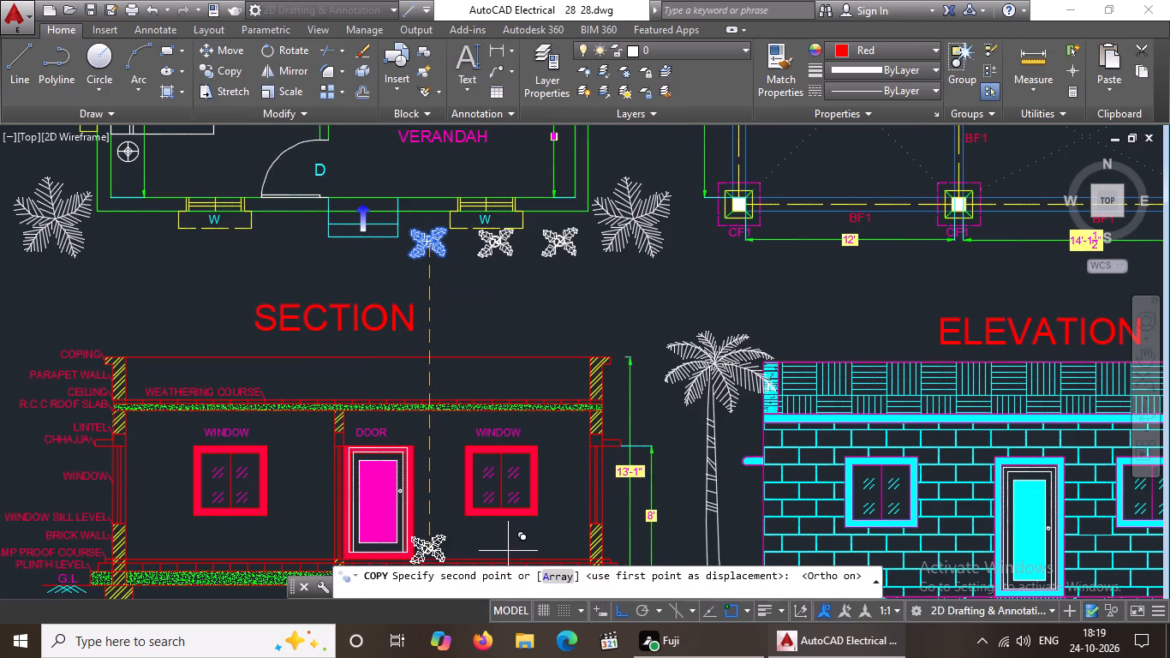
{"action": "left_click", "coordinate": [134, 252]}
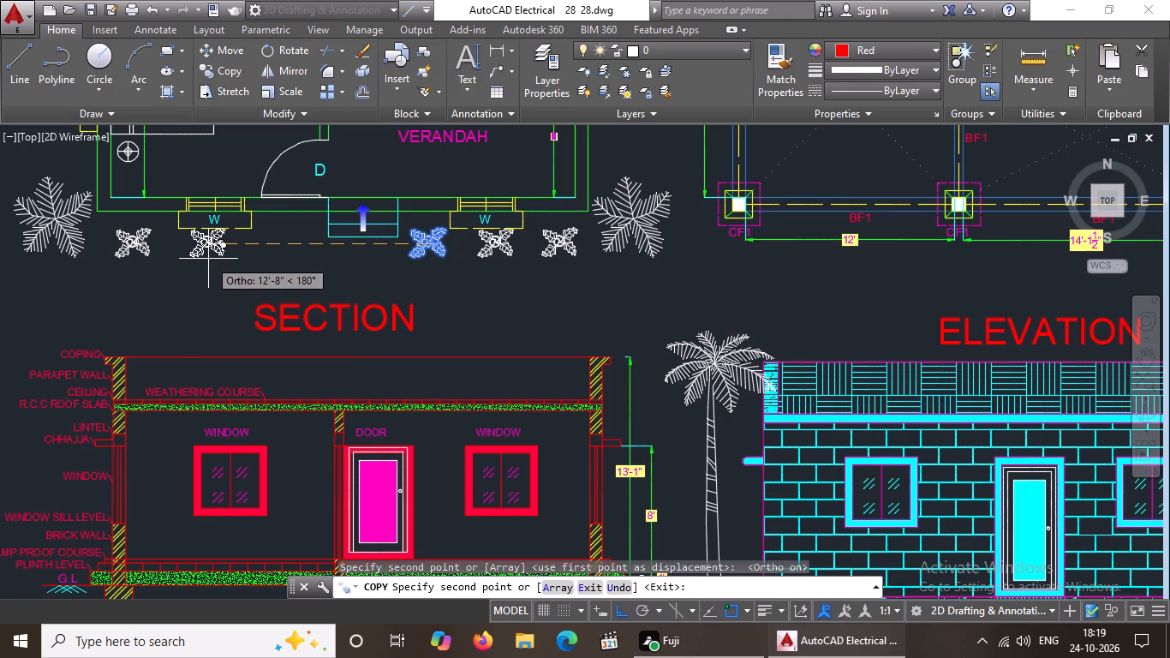
{"action": "left_click", "coordinate": [208, 259]}
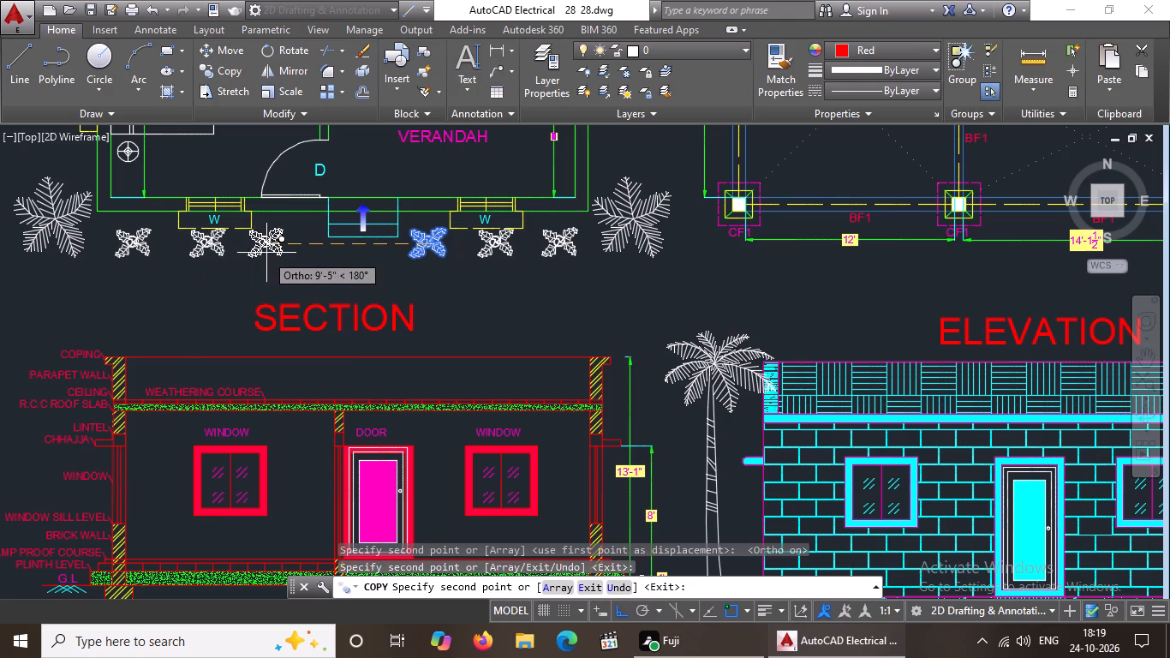
{"action": "left_click", "coordinate": [275, 250]}
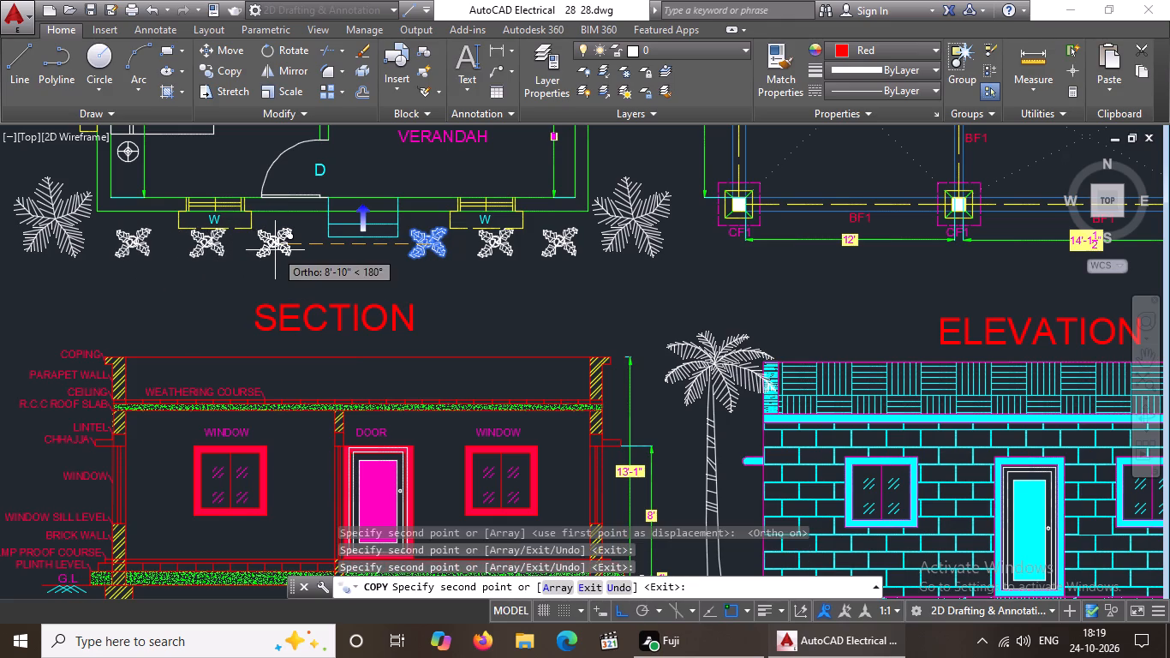
{"action": "scroll", "coordinate": [319, 268], "scroll_direction": "down", "scroll_amount": 2}
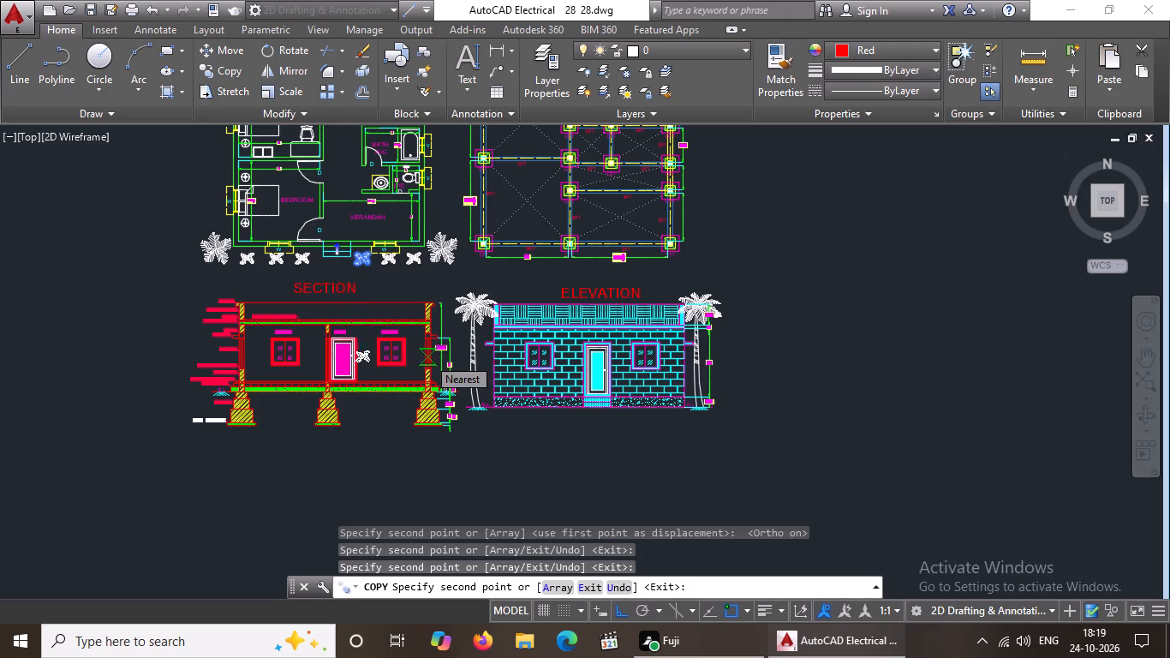
{"action": "key", "text": "Escape"}
Shift the three copied plants west of the entrance steps slightly east to adjust their spacing along the front wall.
{"action": "scroll", "coordinate": [273, 257], "scroll_direction": "up", "scroll_amount": 1}
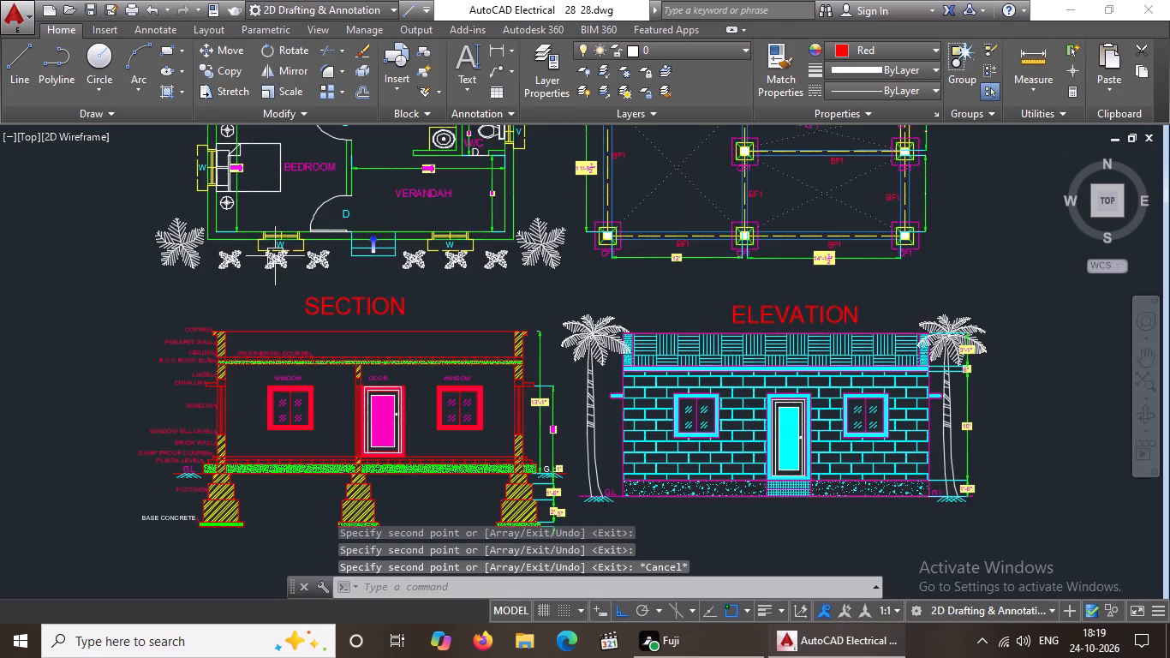
{"action": "scroll", "coordinate": [317, 263], "scroll_direction": "up", "scroll_amount": 3}
{"action": "left_click", "coordinate": [317, 254]}
{"action": "left_click", "coordinate": [317, 254]}
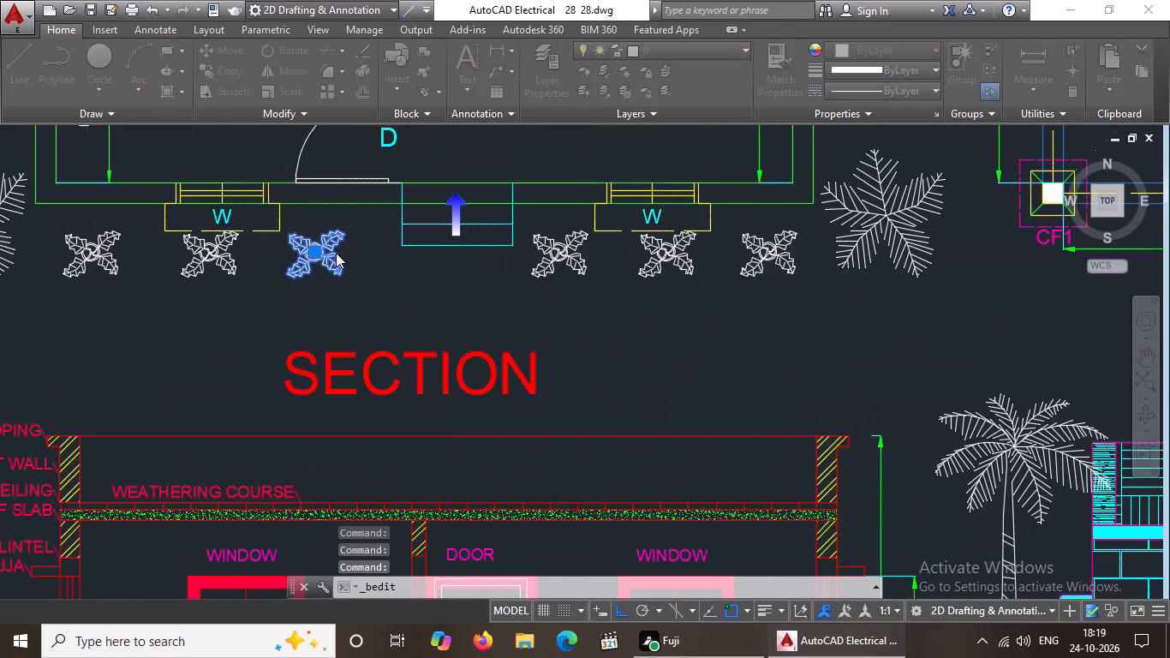
{"action": "left_click", "coordinate": [729, 189]}
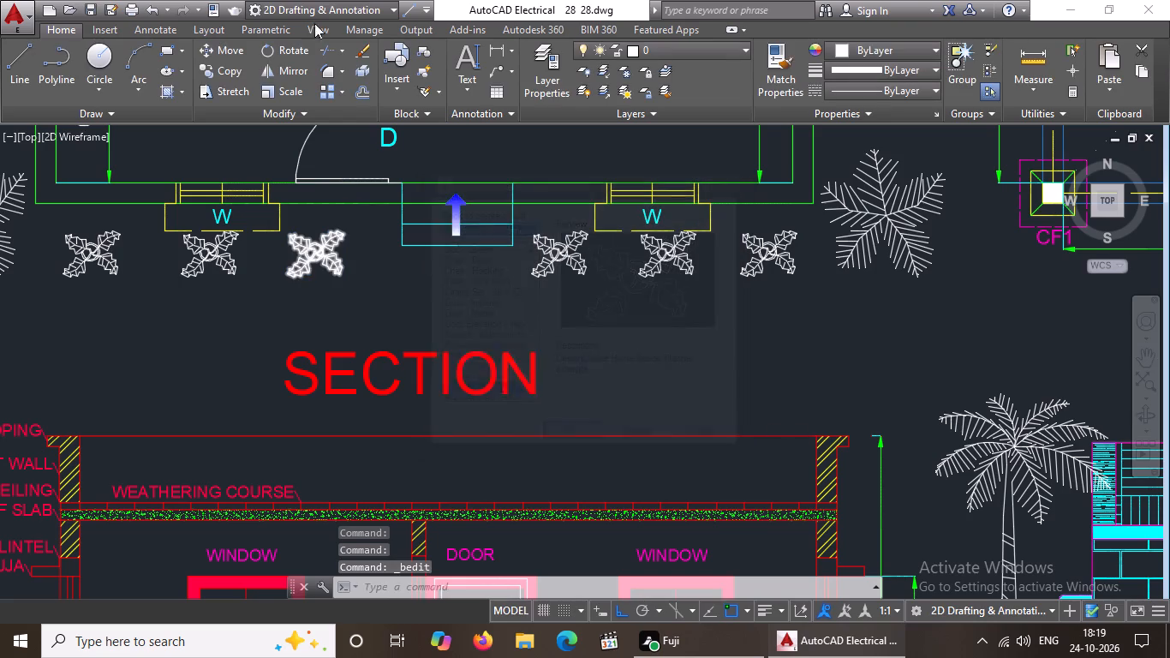
{"action": "left_click", "coordinate": [313, 243]}
{"action": "left_click", "coordinate": [312, 258]}
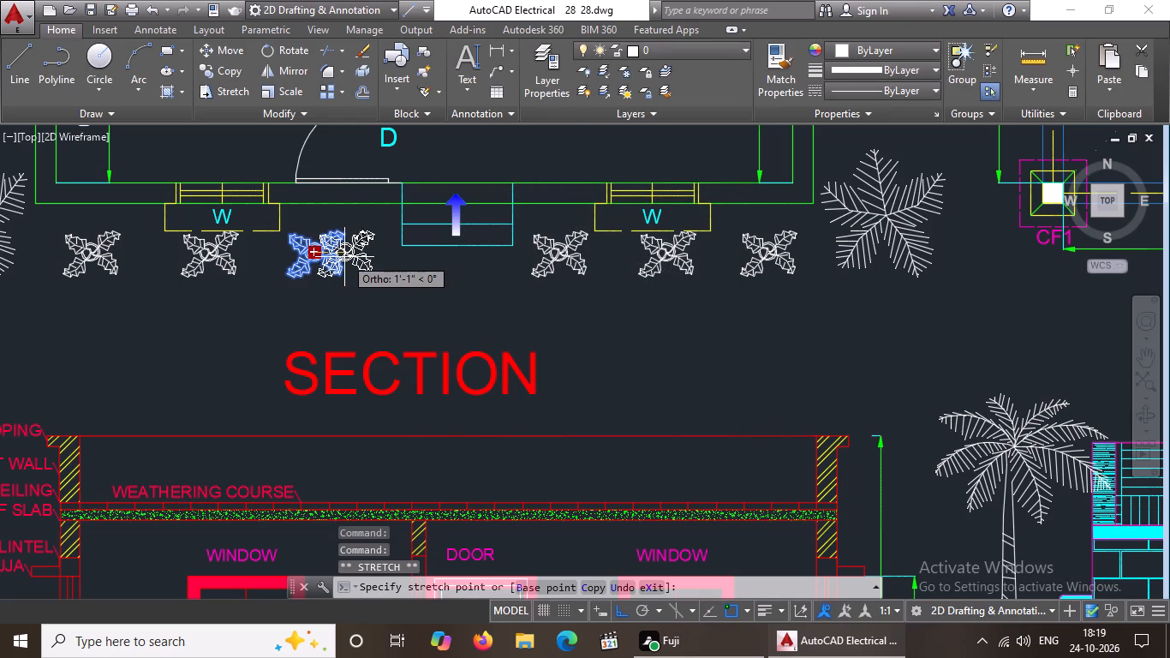
{"action": "left_click", "coordinate": [332, 258]}
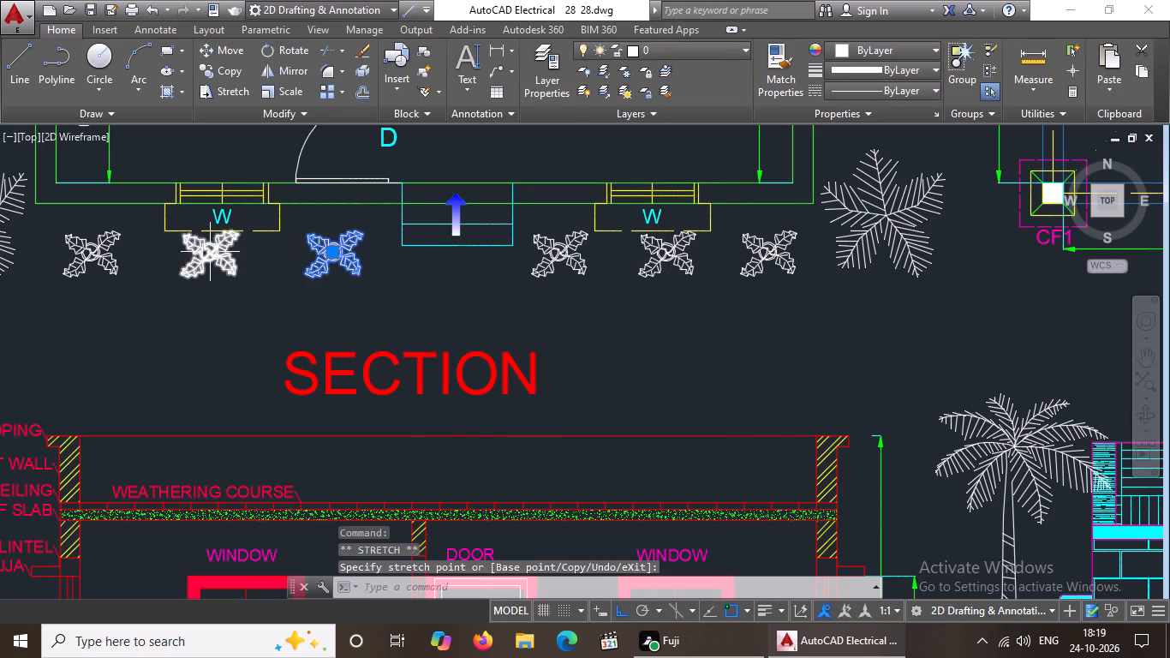
{"action": "left_click", "coordinate": [211, 252]}
{"action": "left_click", "coordinate": [205, 254]}
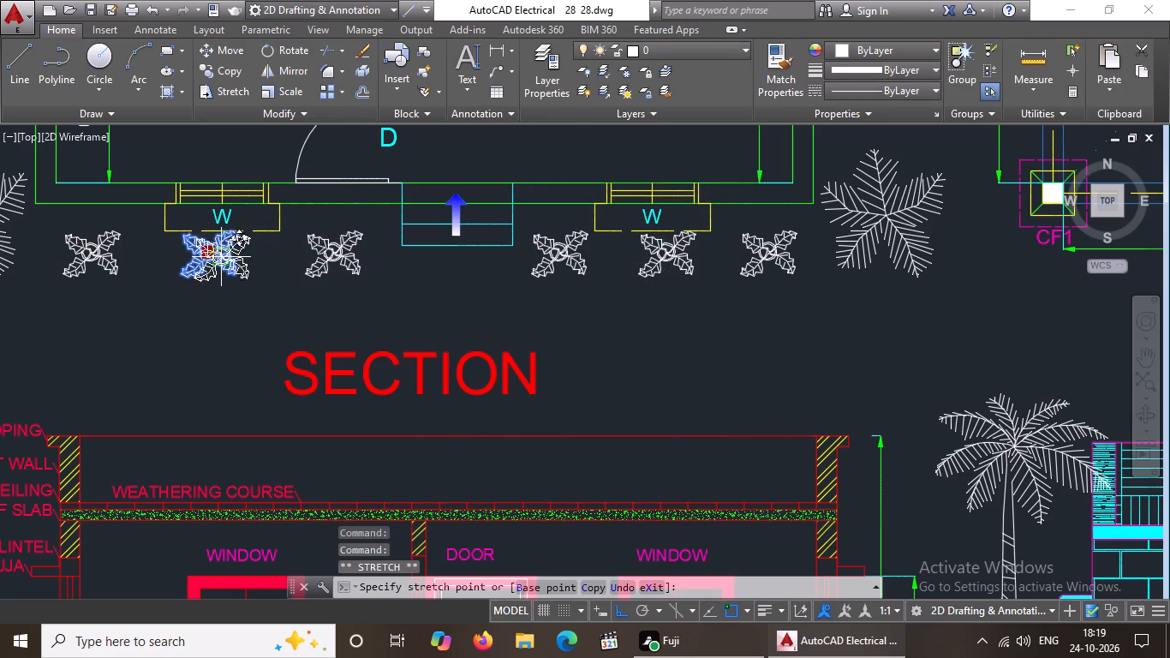
{"action": "left_click", "coordinate": [220, 257]}
{"action": "left_click", "coordinate": [103, 254]}
{"action": "left_click", "coordinate": [88, 255]}
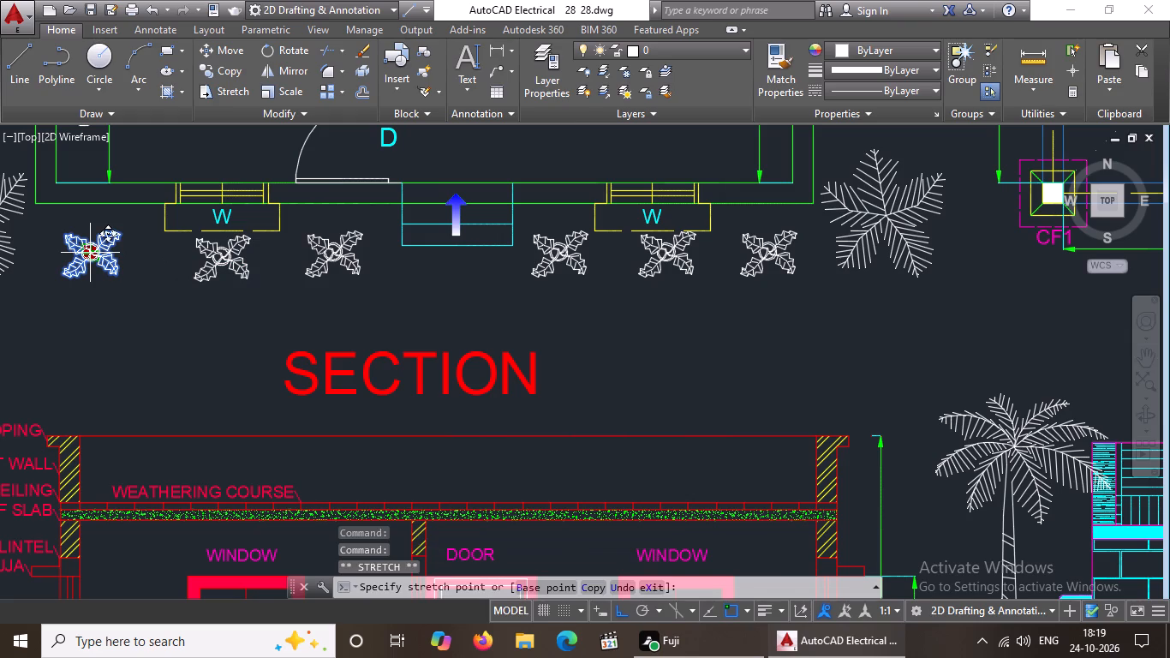
{"action": "left_click", "coordinate": [97, 256]}
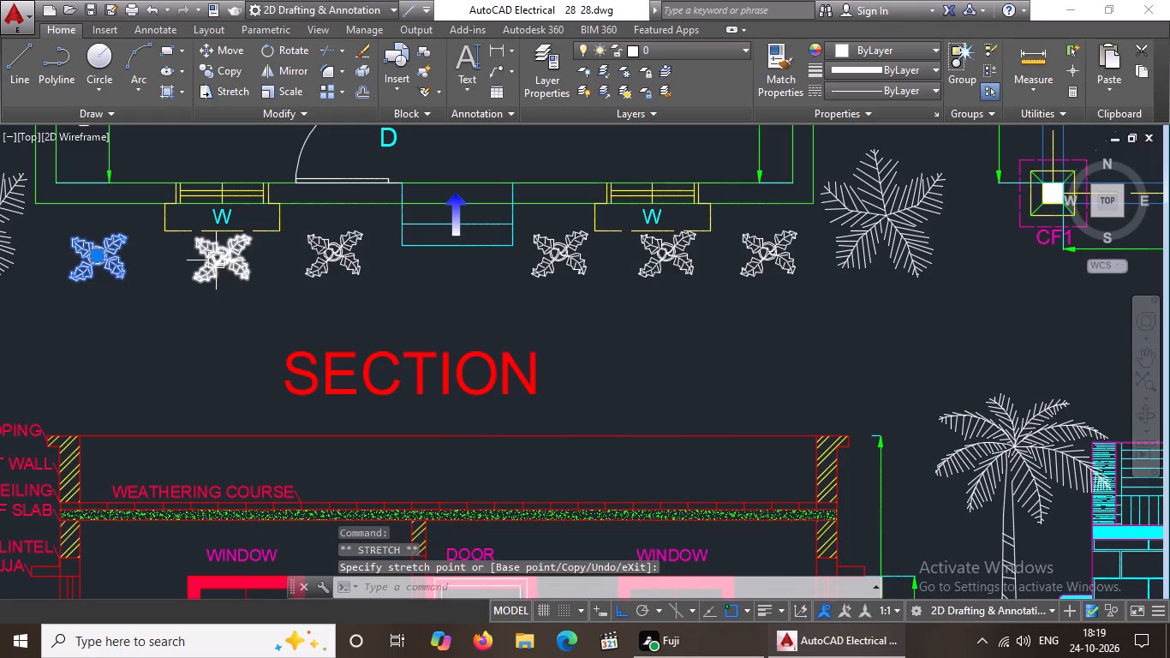
{"action": "scroll", "coordinate": [297, 270], "scroll_direction": "down", "scroll_amount": 1}
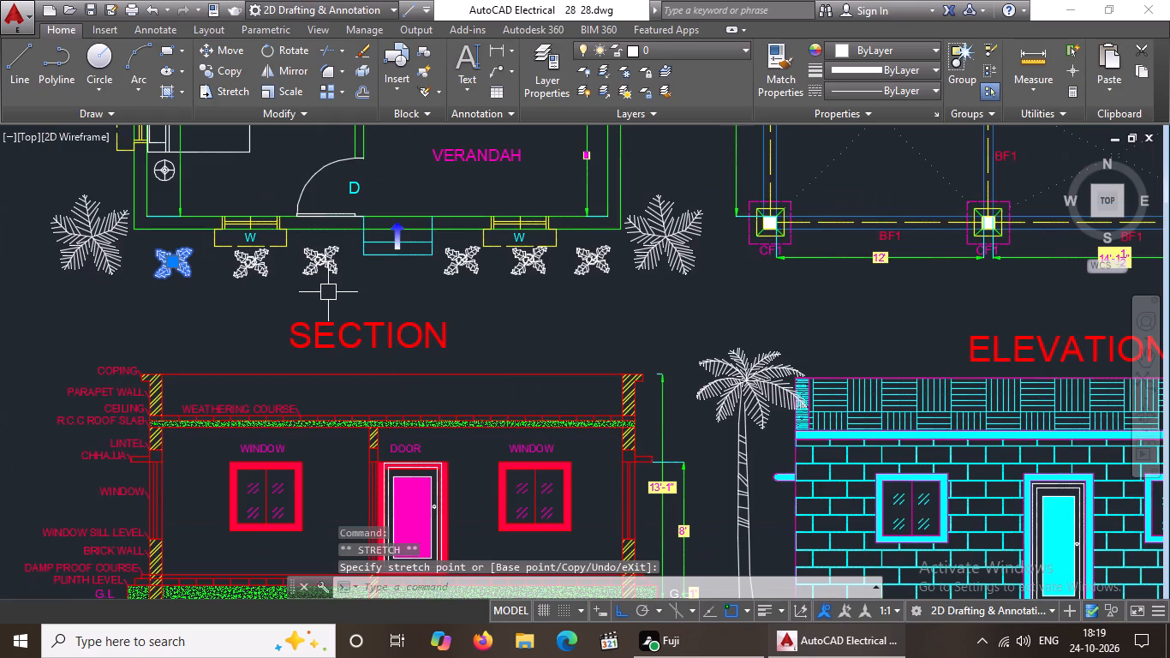
{"action": "key", "text": "Escape"}
Turn off command logging with LOGFILEOFF.
{"action": "scroll", "coordinate": [484, 305], "scroll_direction": "down", "scroll_amount": 2}
{"action": "middle_click_drag", "start_coordinate": [511, 334], "coordinate": [481, 408]}
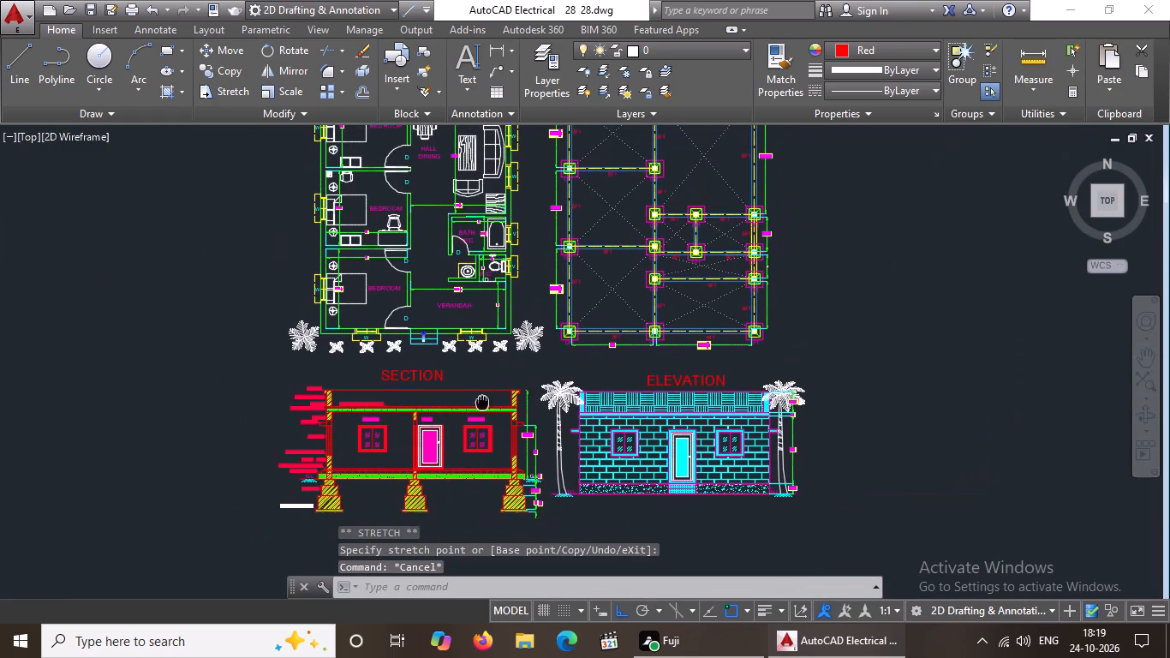
{"action": "middle_click_drag", "start_coordinate": [481, 408], "coordinate": [472, 432]}
{"action": "scroll", "coordinate": [479, 391], "scroll_direction": "down", "scroll_amount": 1}
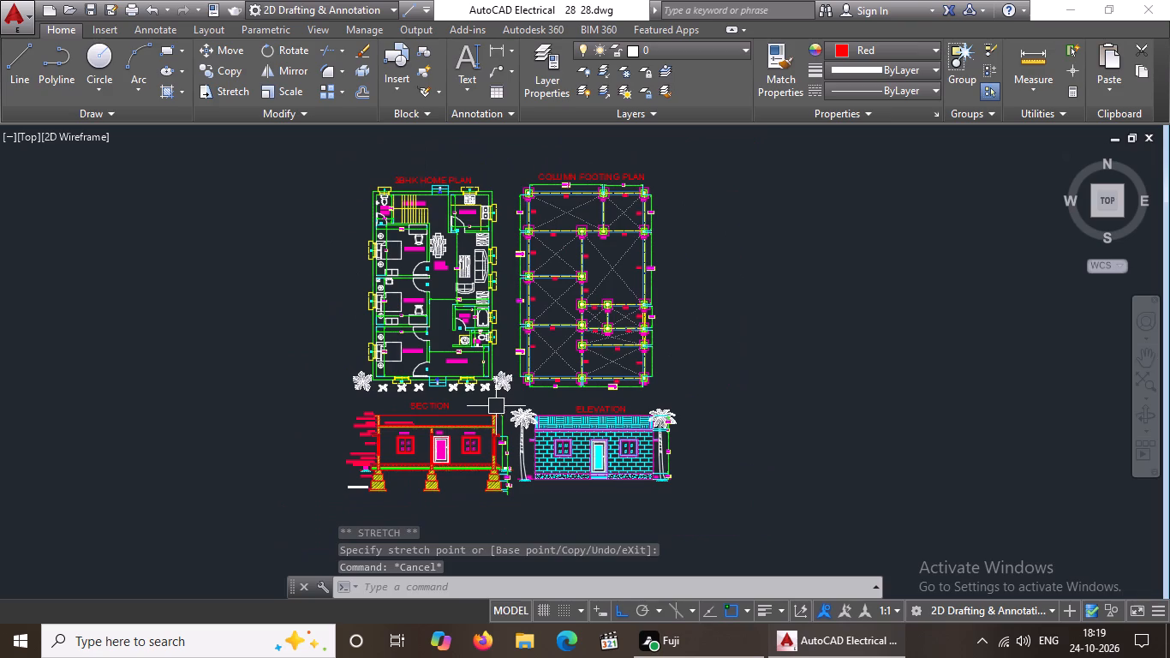
{"action": "key", "text": "Escape"}
{"action": "key", "text": "Escape"}
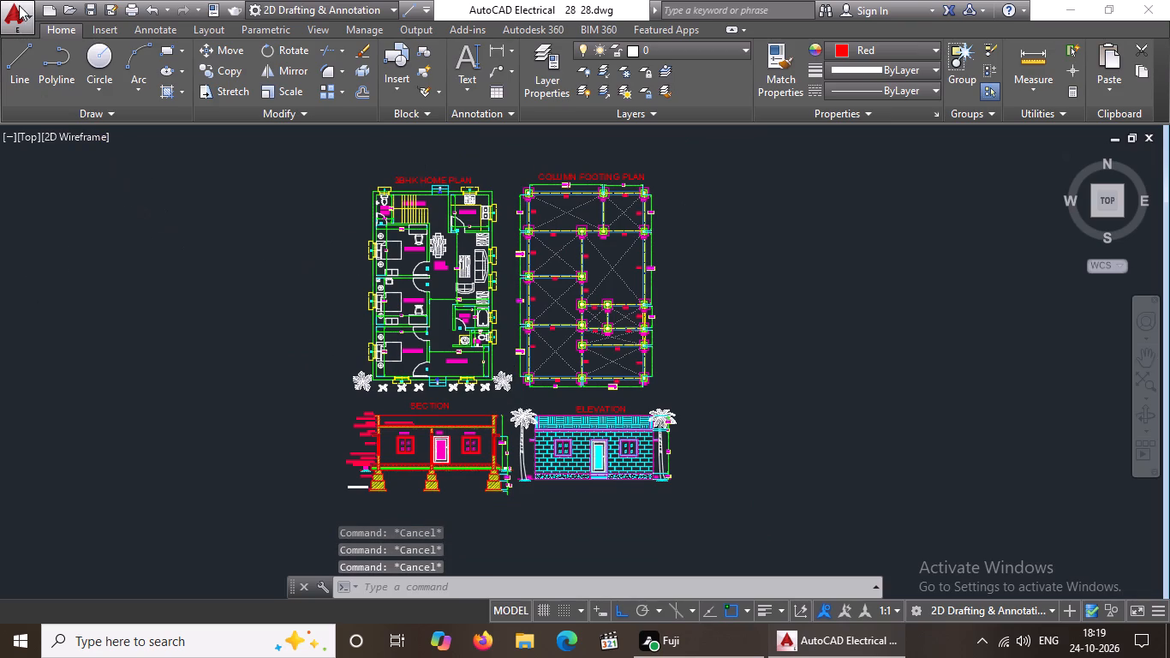
{"action": "left_click", "coordinate": [410, 581]}
{"action": "type", "text": "LOGFILEOFF"}
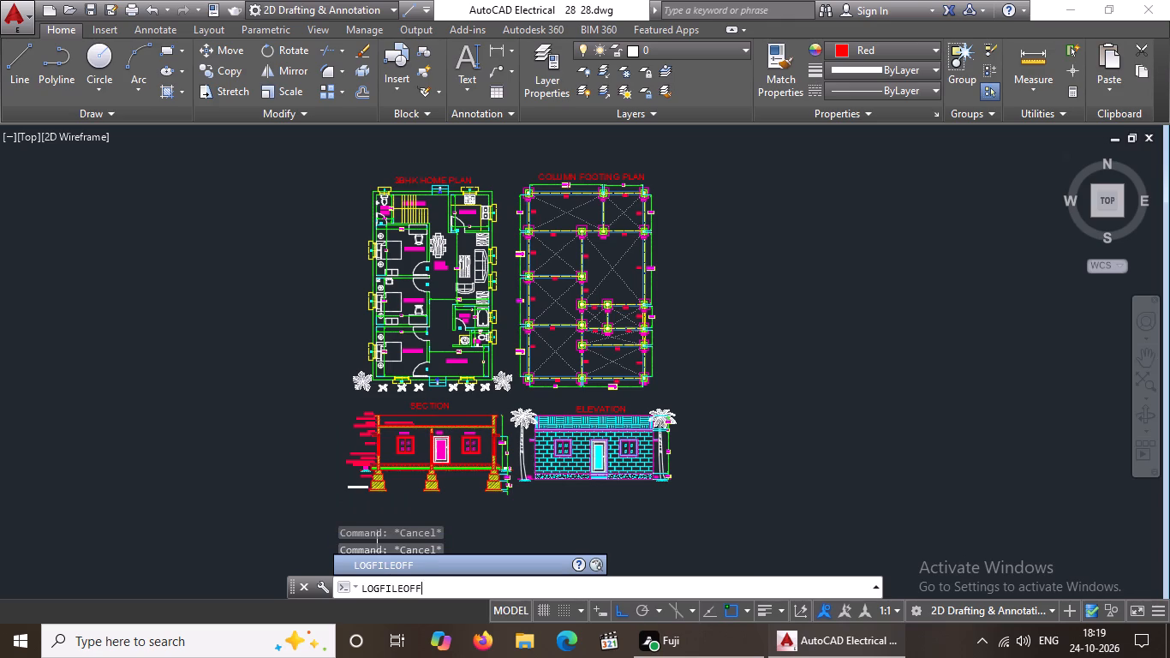
{"action": "left_click", "coordinate": [423, 567]}
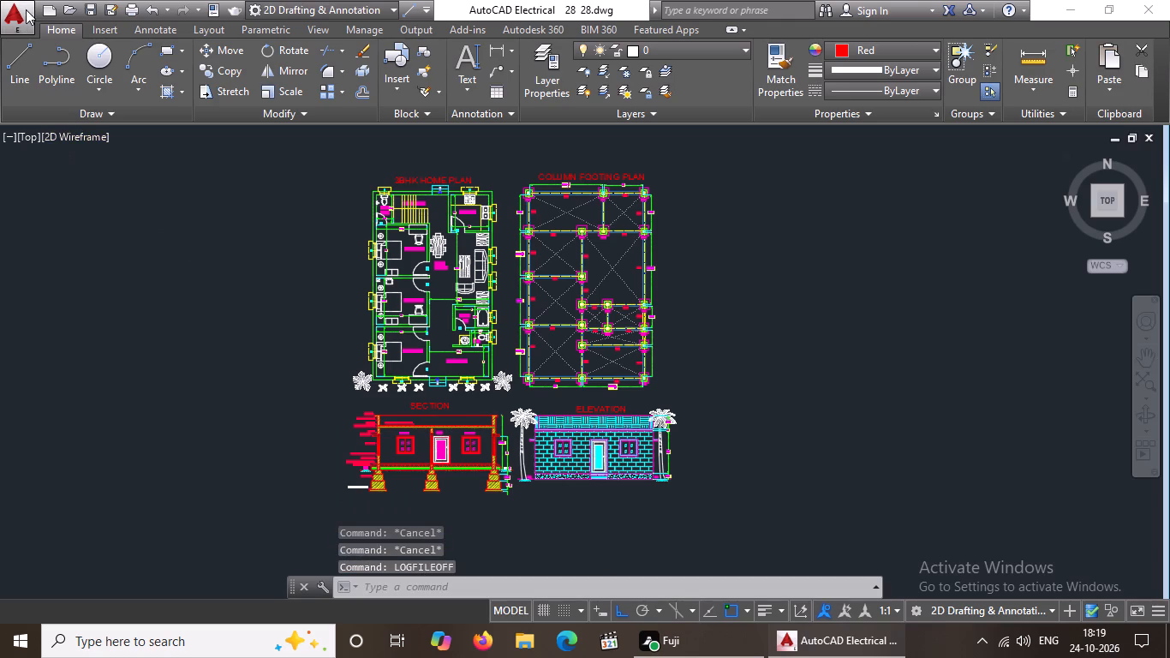
Save the drawing as 28 28.dwg in AutoCAD 2013 format in the Nayana folder on the Desktop.
{"action": "left_click", "coordinate": [26, 9]}
{"action": "left_click", "coordinate": [110, 220]}
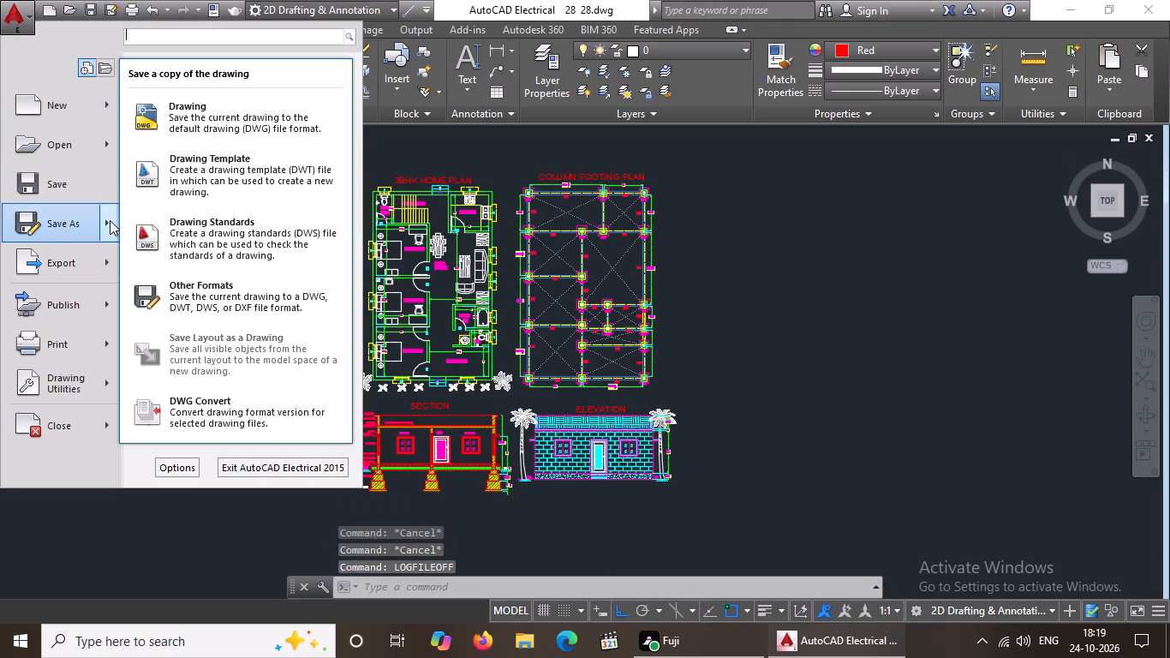
{"action": "left_click_drag", "start_coordinate": [208, 120], "coordinate": [208, 129]}
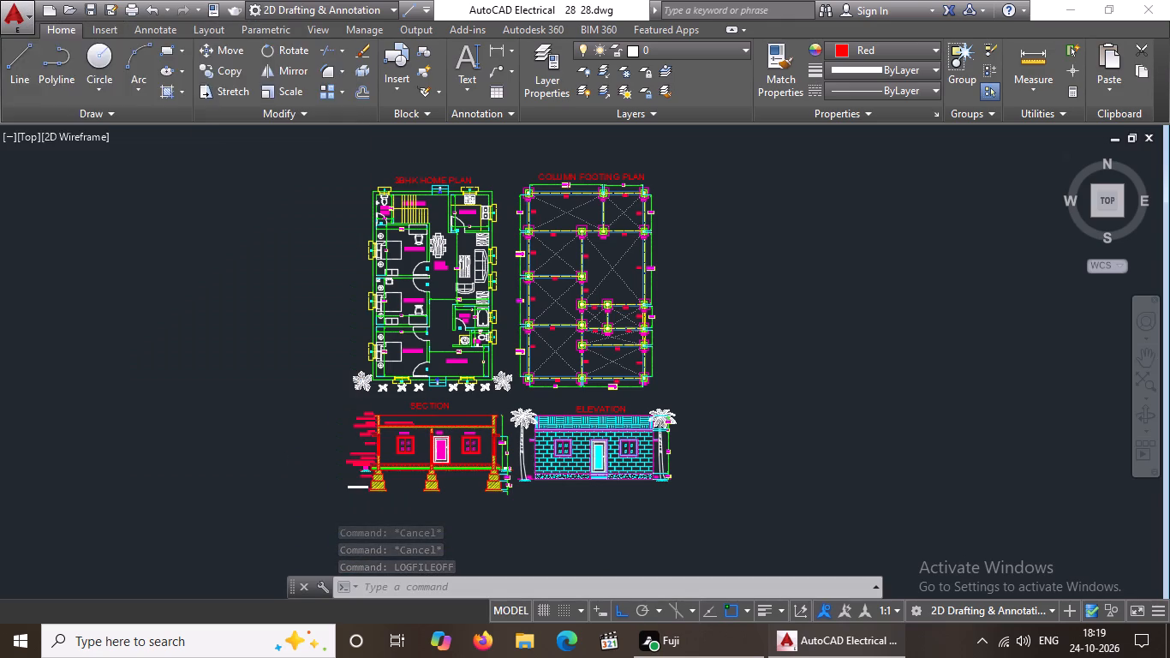
{"action": "left_click", "coordinate": [367, 338]}
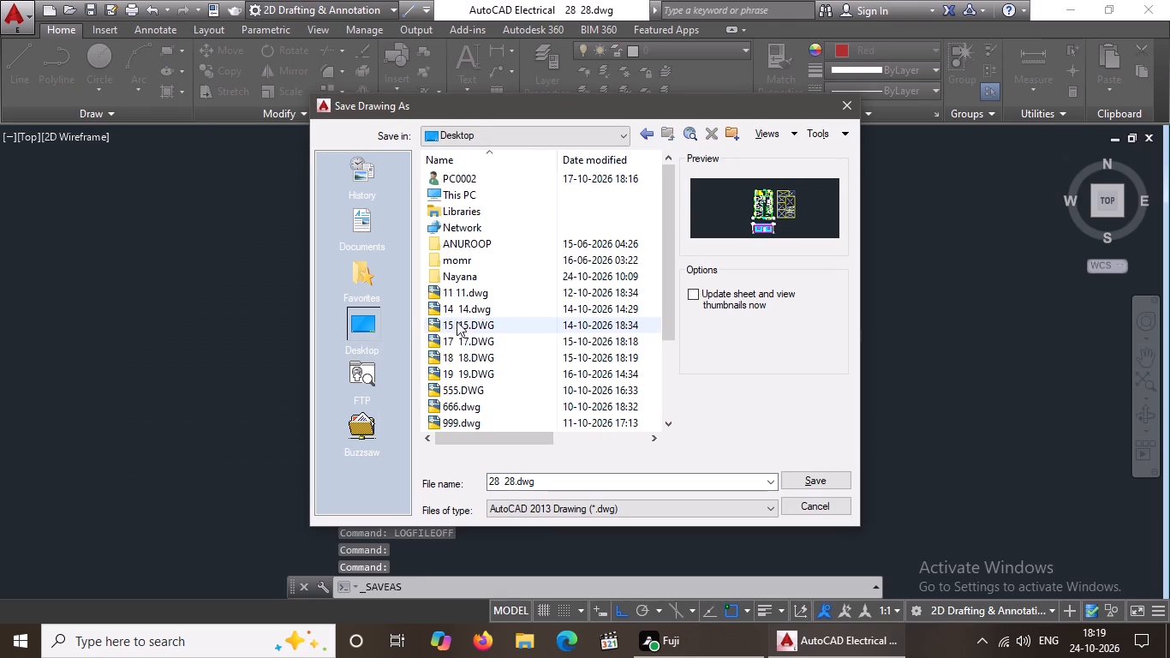
{"action": "left_click", "coordinate": [461, 275]}
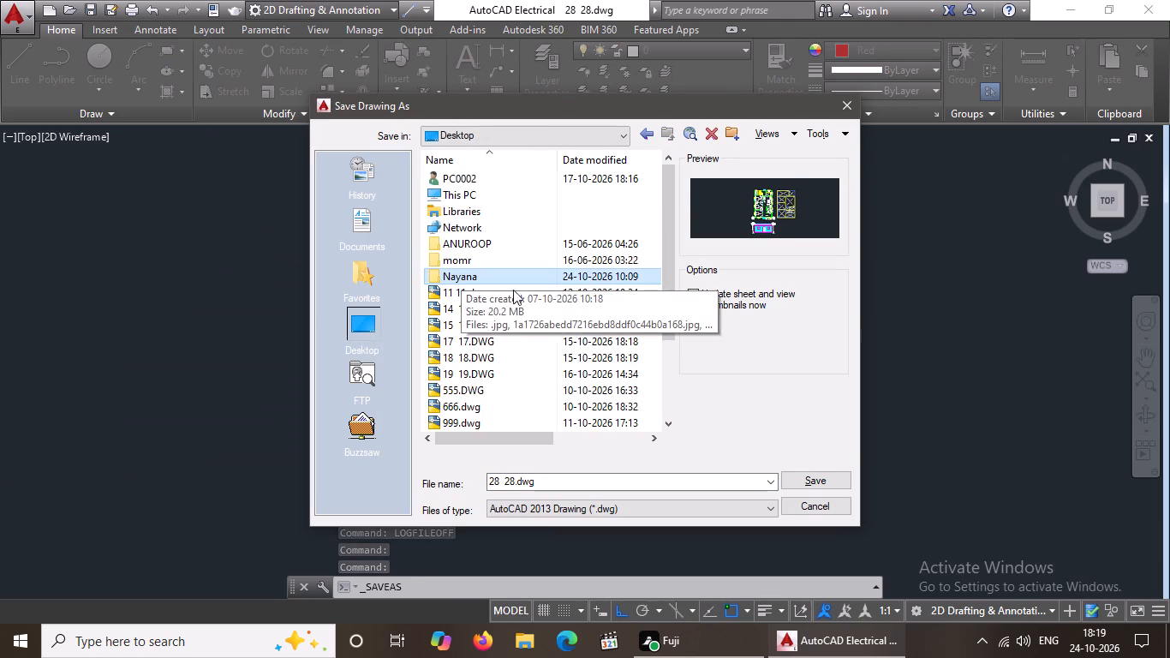
{"action": "left_click", "coordinate": [821, 481]}
{"action": "left_click", "coordinate": [811, 483]}
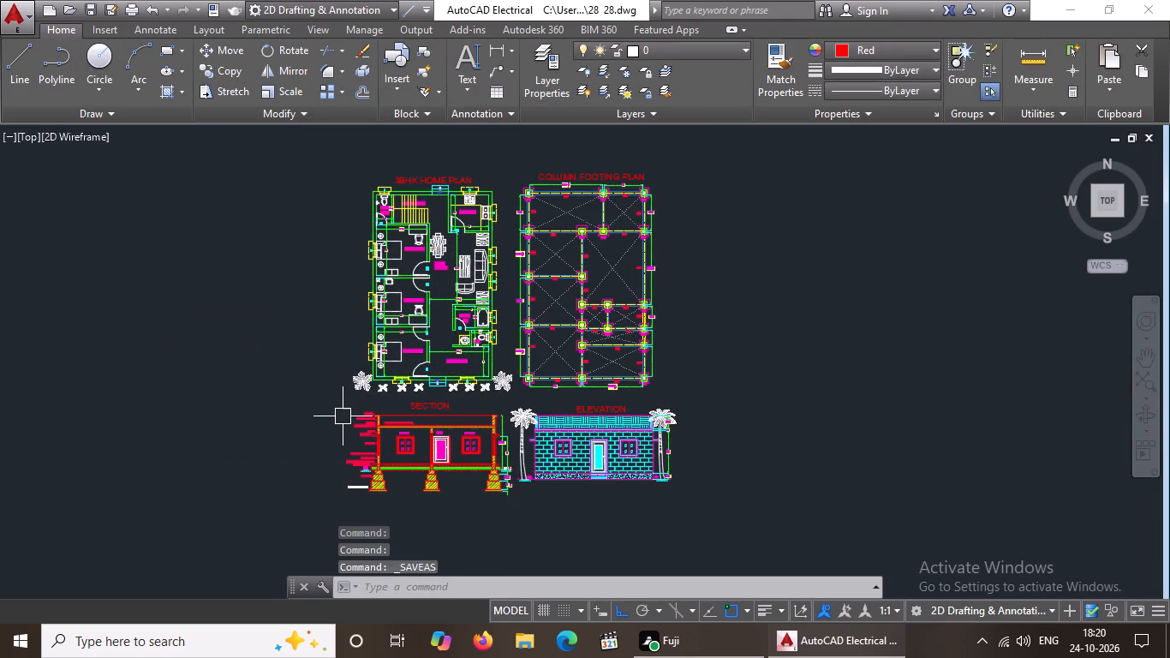
Set up an A4 DWG To PDF plot from the previous plot settings, windowed around all four drawings and their titles, and preview it.
{"action": "key", "text": "ctrl+p"}
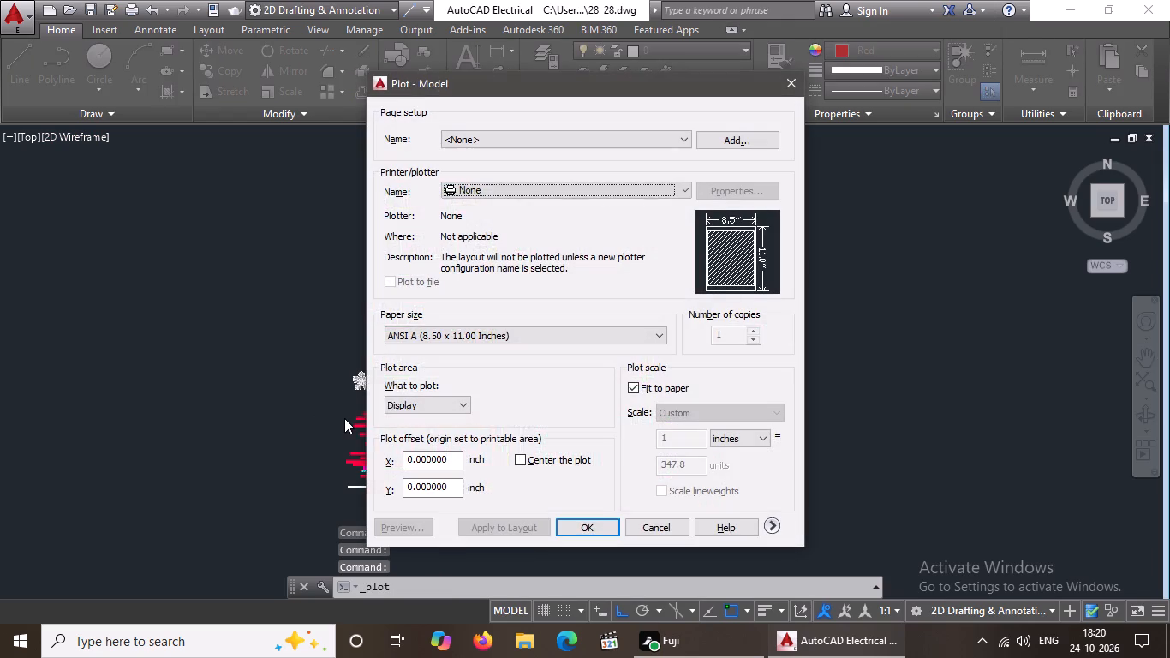
{"action": "left_click", "coordinate": [541, 139]}
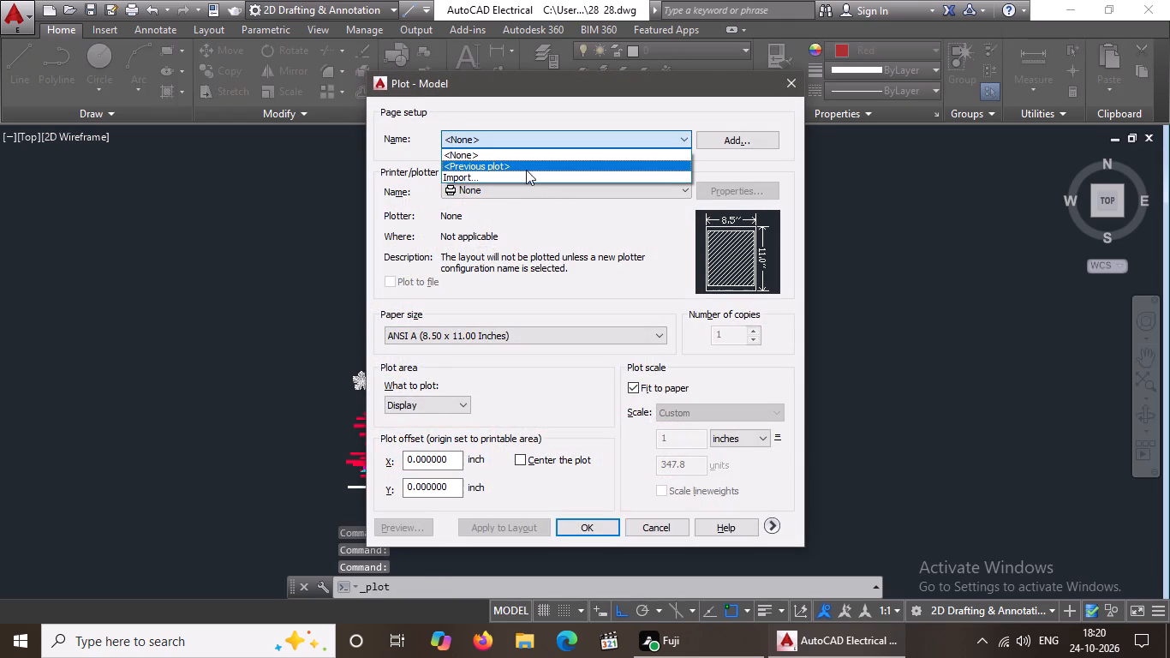
{"action": "left_click", "coordinate": [527, 166]}
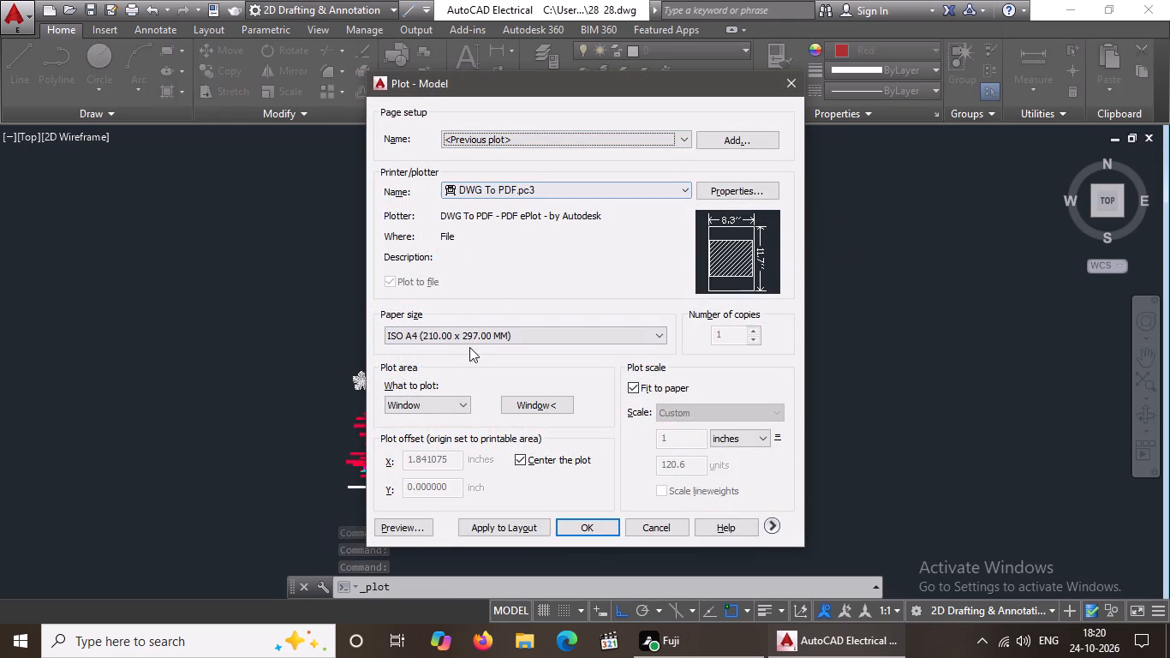
{"action": "left_click", "coordinate": [553, 402]}
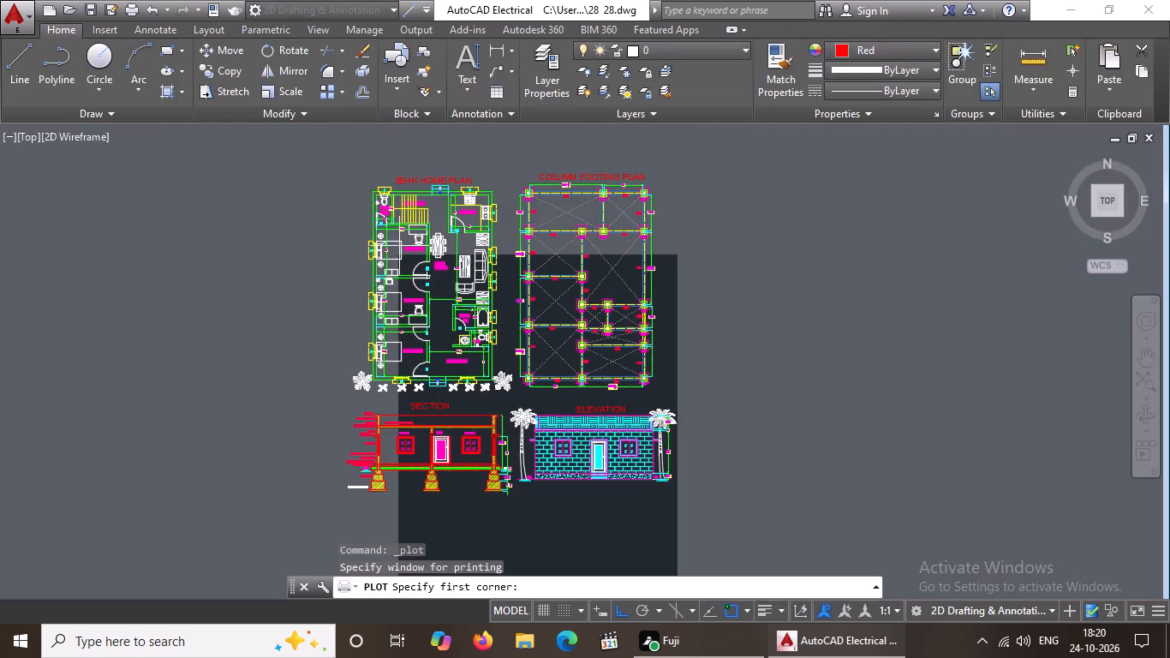
{"action": "left_click", "coordinate": [331, 165]}
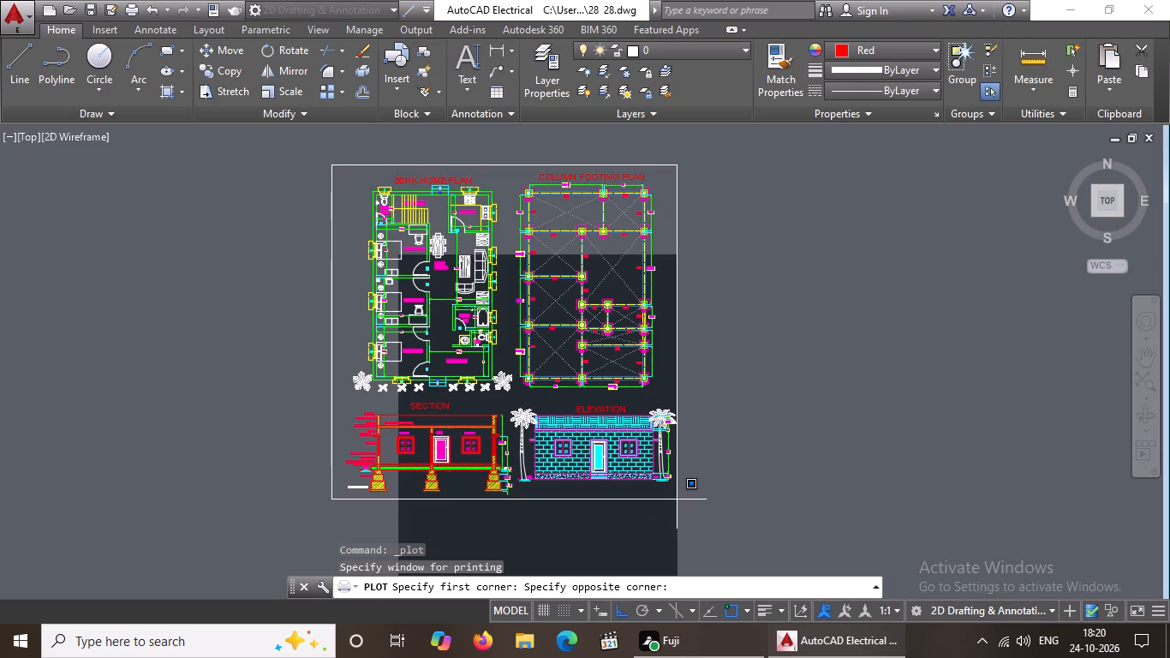
{"action": "left_click", "coordinate": [677, 499]}
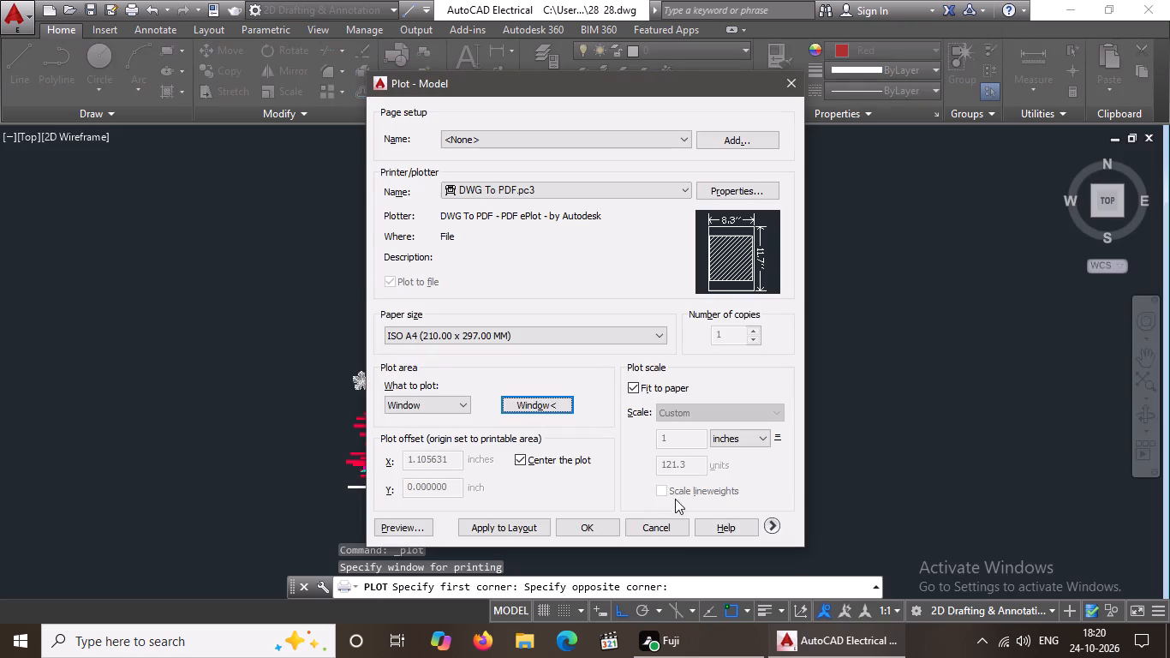
{"action": "left_click", "coordinate": [407, 528]}
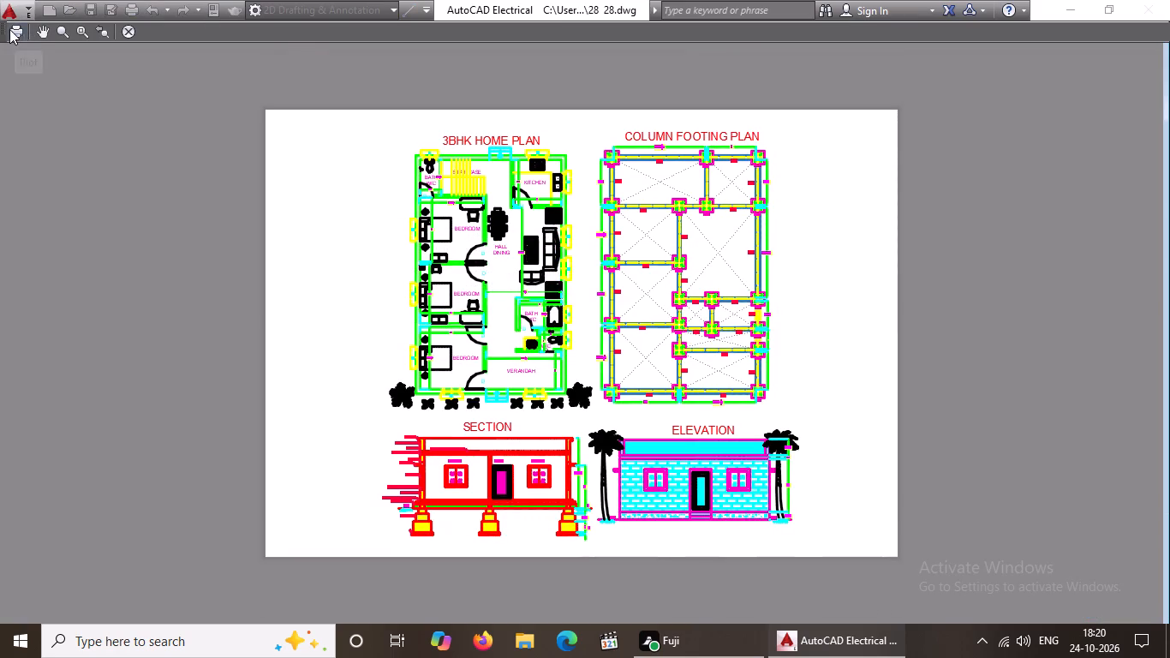
Plot the previewed sheet to 28 28-Model.pdf in the Nayana folder on the Desktop, and return to the drawing.
{"action": "left_click", "coordinate": [9, 29]}
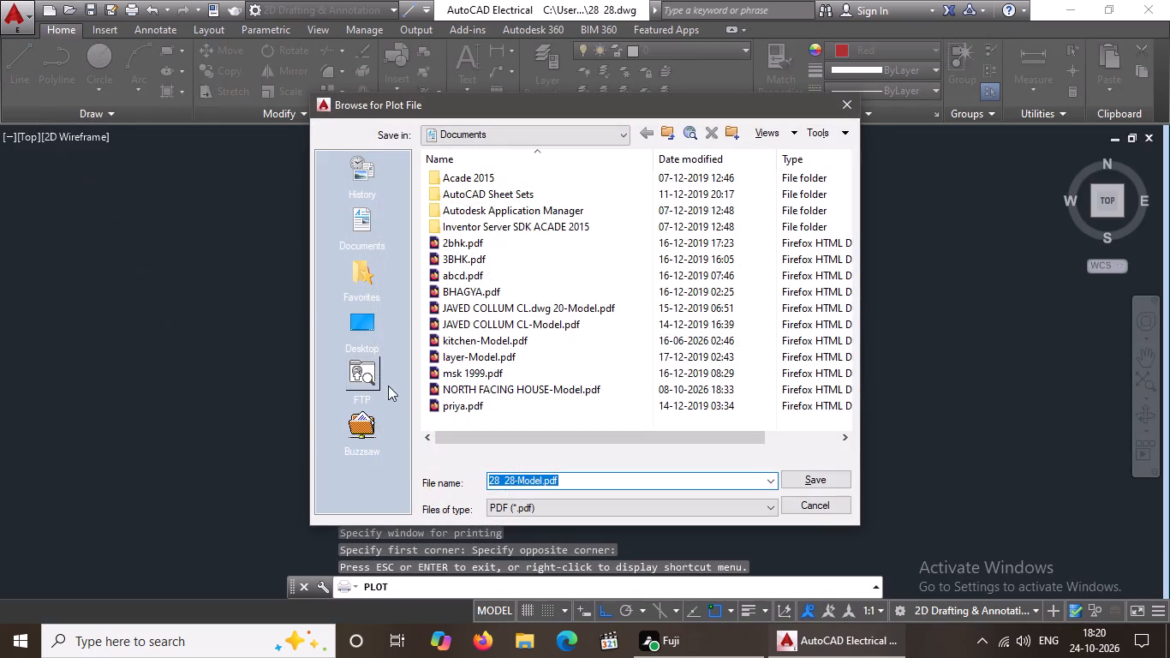
{"action": "left_click_drag", "start_coordinate": [360, 328], "coordinate": [365, 338]}
{"action": "left_click", "coordinate": [366, 322]}
{"action": "left_click", "coordinate": [465, 272]}
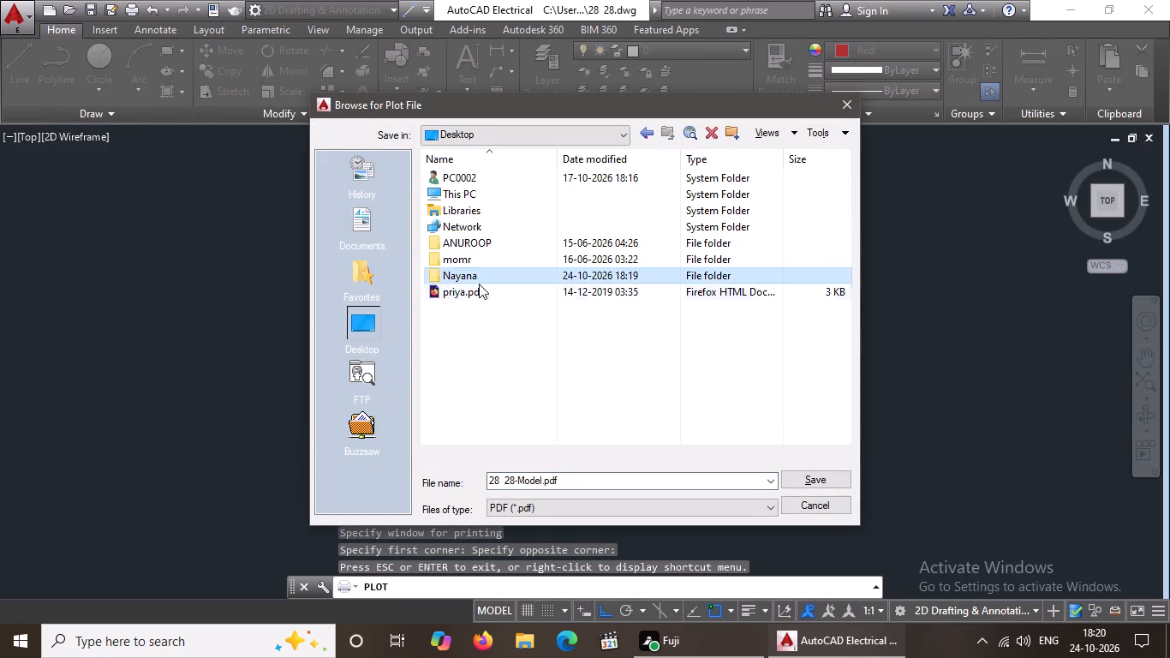
{"action": "left_click", "coordinate": [827, 477]}
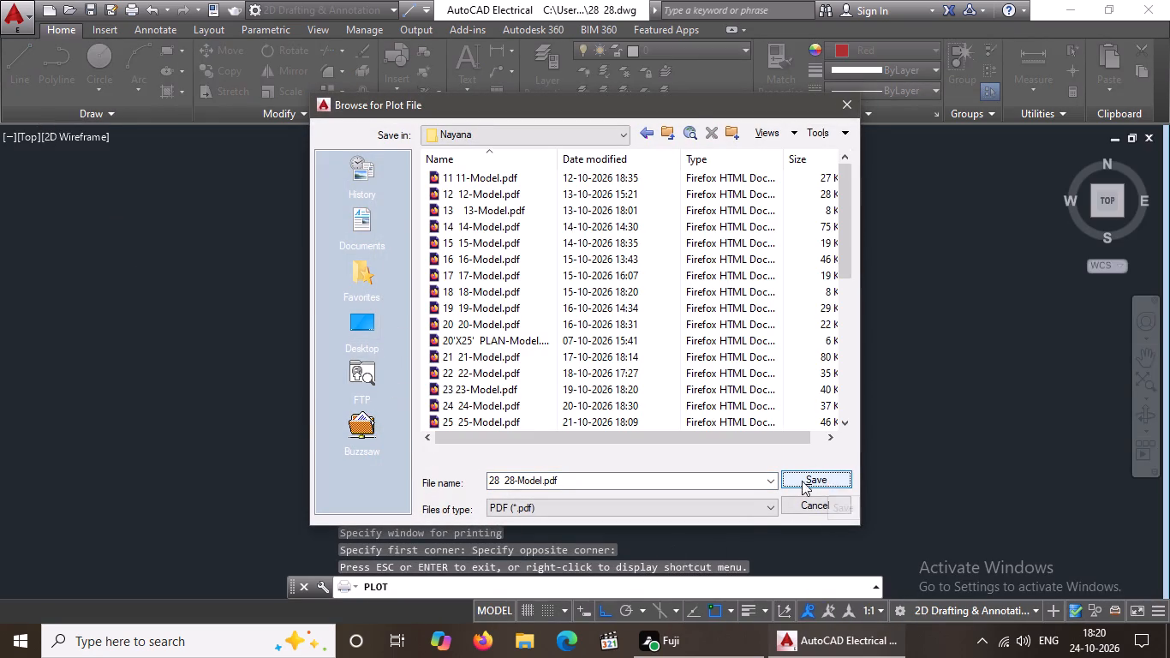
{"action": "left_click", "coordinate": [805, 476]}
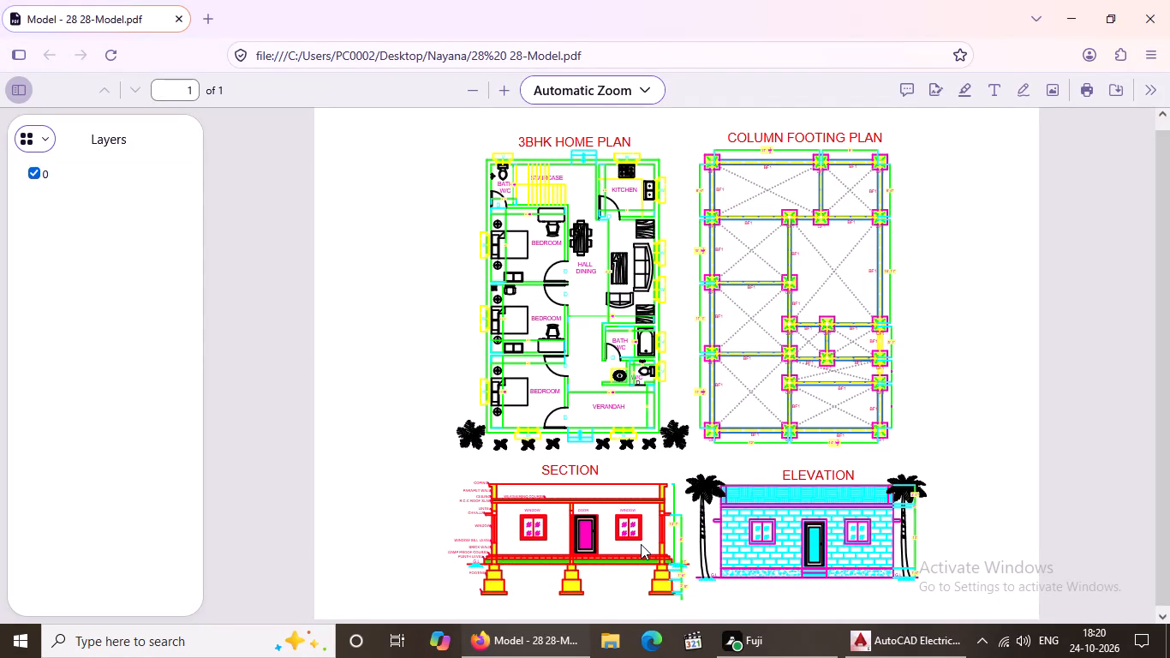
{"action": "left_click", "coordinate": [1068, 21]}
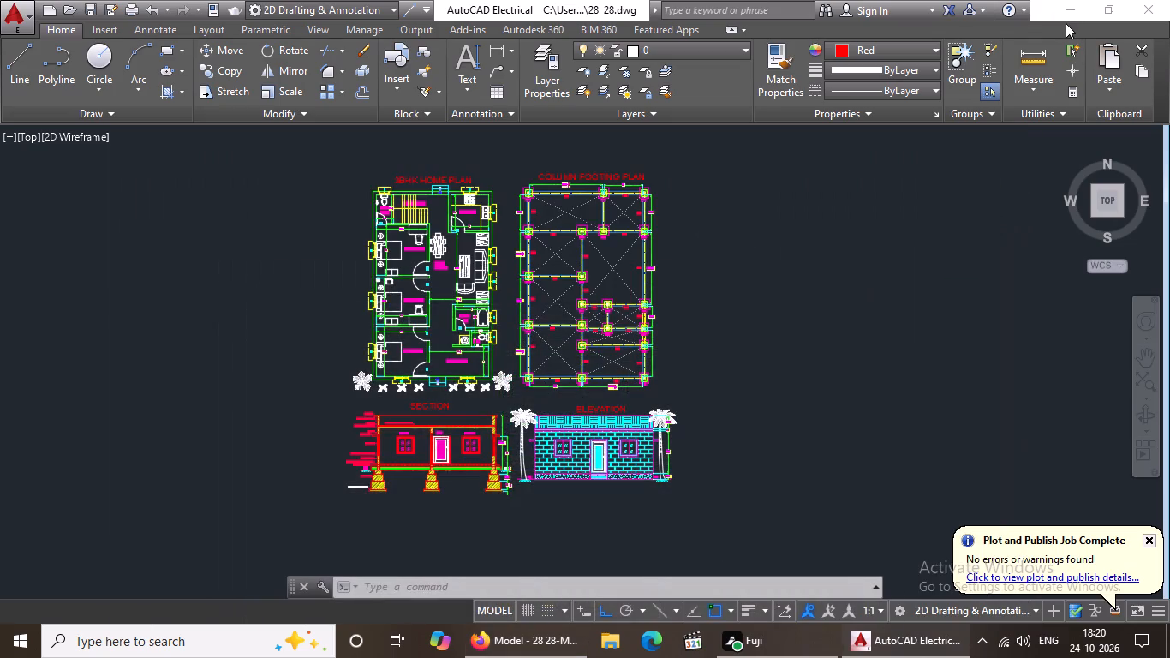